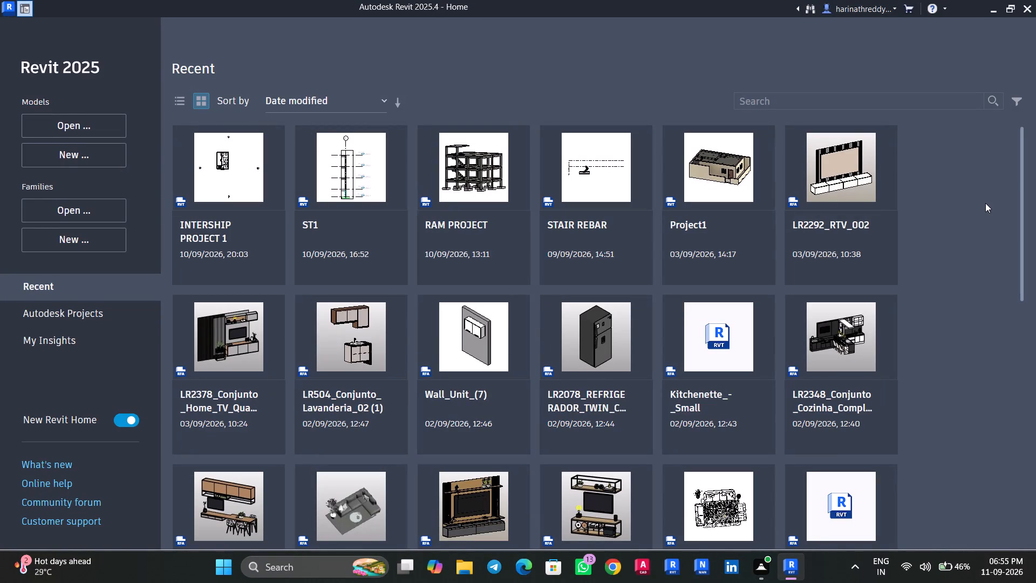
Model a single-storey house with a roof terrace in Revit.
Create a new project.
{"action": "key", "text": "ctrl+n"}
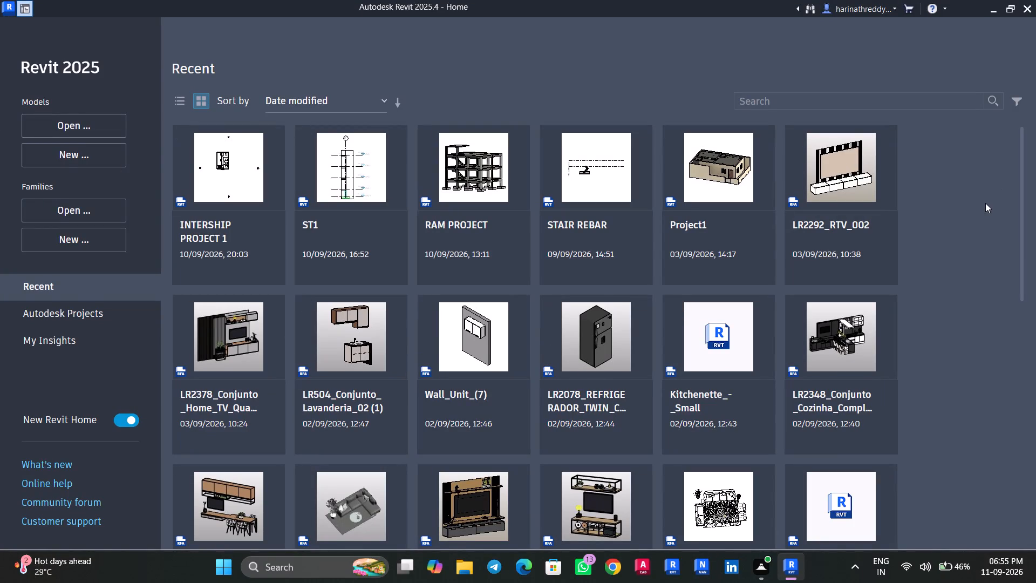
{"action": "key", "text": "Down"}
{"action": "key", "text": "Return"}
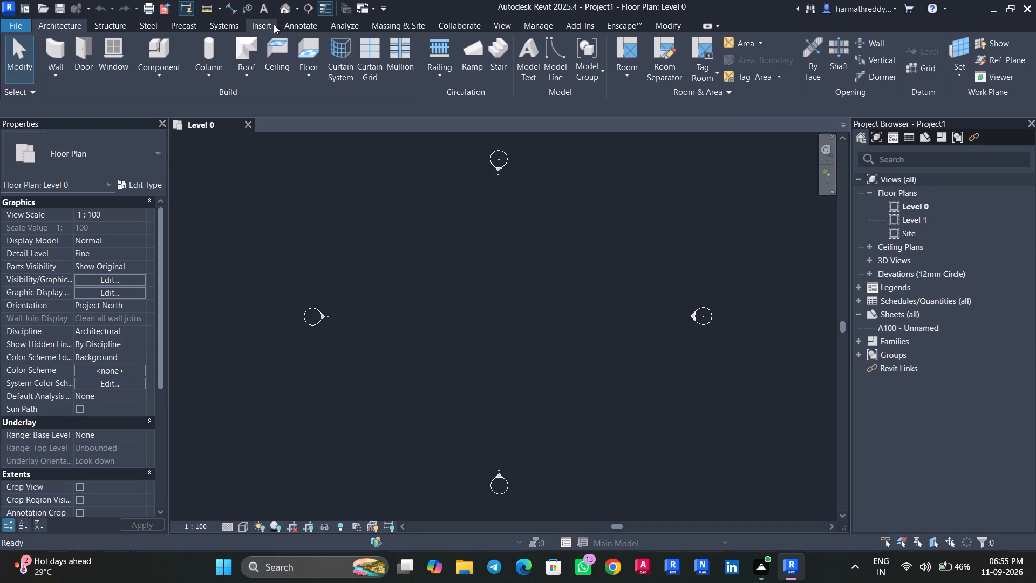
Link the PDF "32 x 37 Only Ground Column Placement" at 600 DPI and place it amid the elevation markers on the Level 0 plan.
{"action": "left_click", "coordinate": [270, 23]}
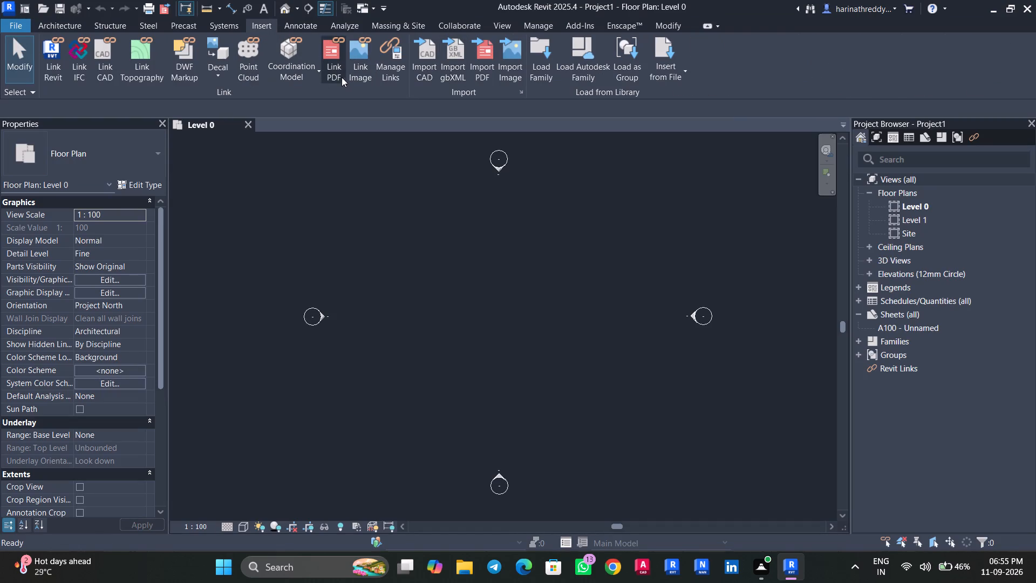
{"action": "left_click", "coordinate": [340, 76]}
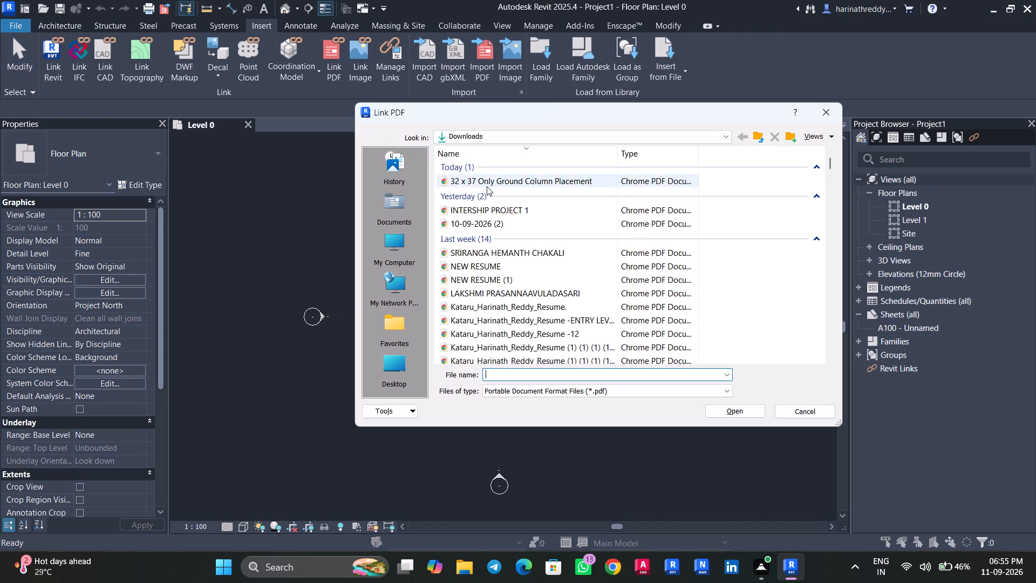
{"action": "left_click", "coordinate": [487, 186]}
{"action": "left_click", "coordinate": [727, 416]}
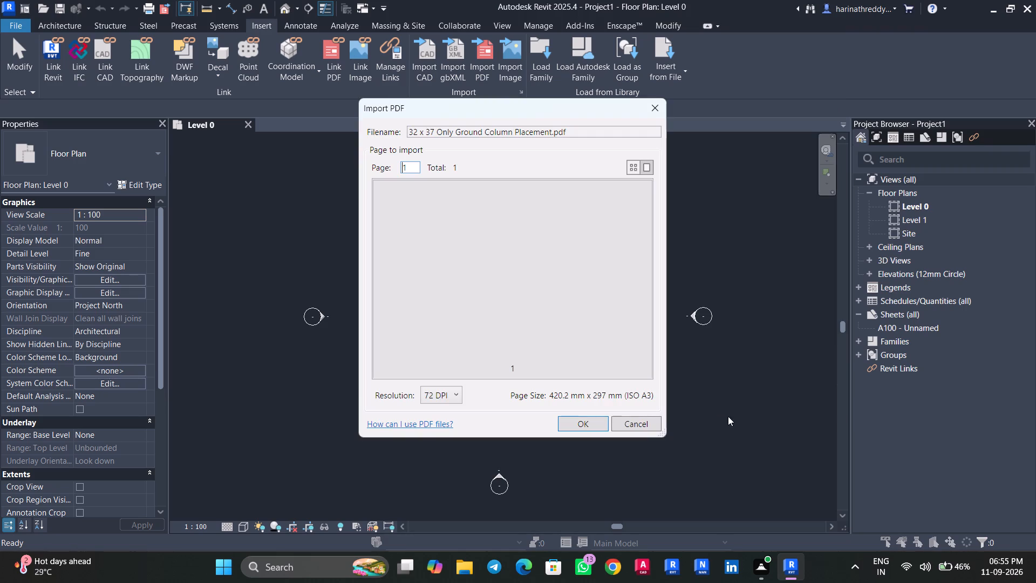
{"action": "left_click", "coordinate": [453, 396]}
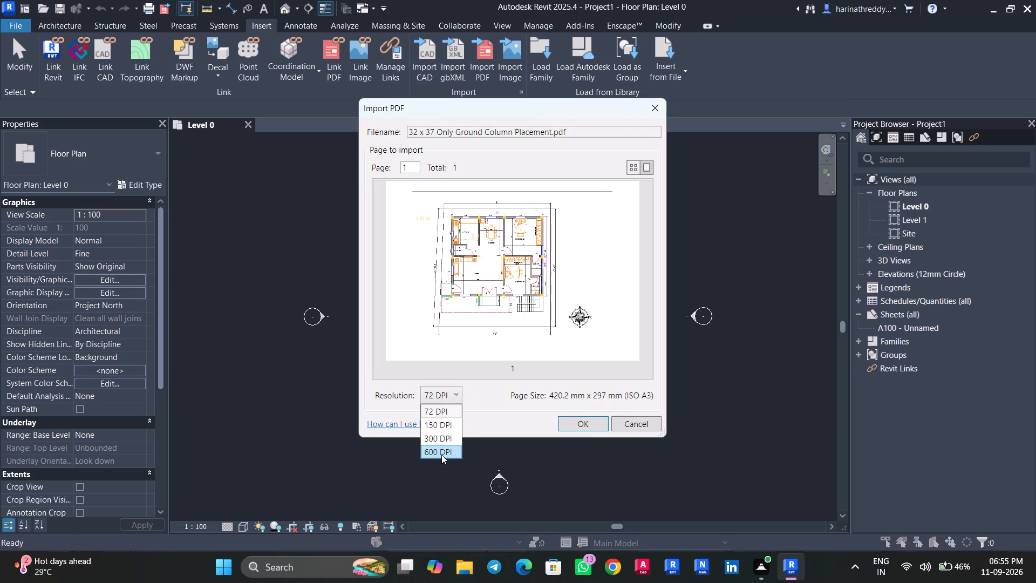
{"action": "left_click", "coordinate": [441, 455]}
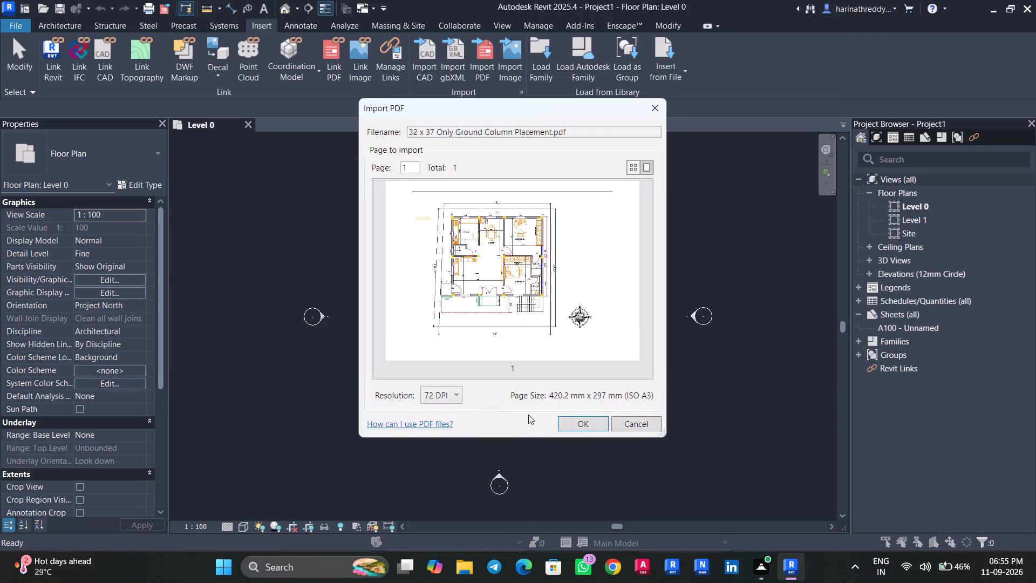
{"action": "left_click", "coordinate": [453, 394]}
{"action": "double_click", "coordinate": [453, 394]}
{"action": "scroll", "coordinate": [455, 423], "scroll_direction": "down", "scroll_amount": 2}
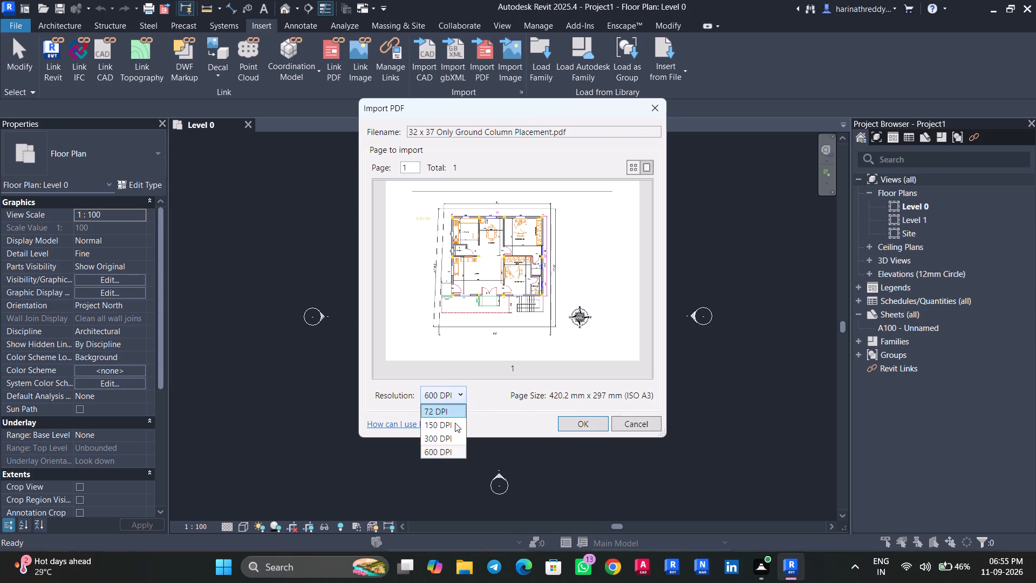
{"action": "left_click", "coordinate": [445, 453]}
{"action": "left_click", "coordinate": [572, 426]}
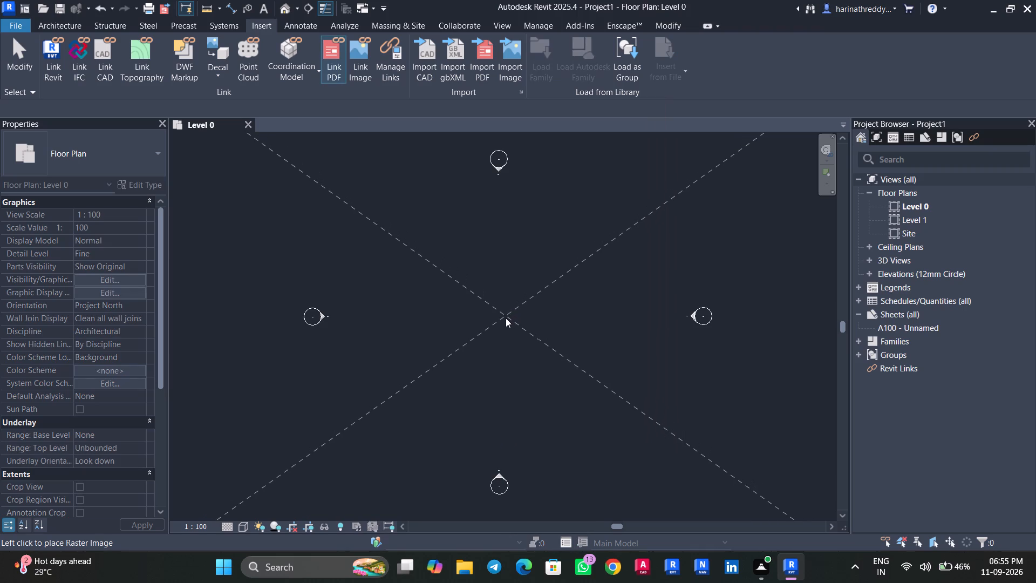
{"action": "left_click", "coordinate": [504, 335]}
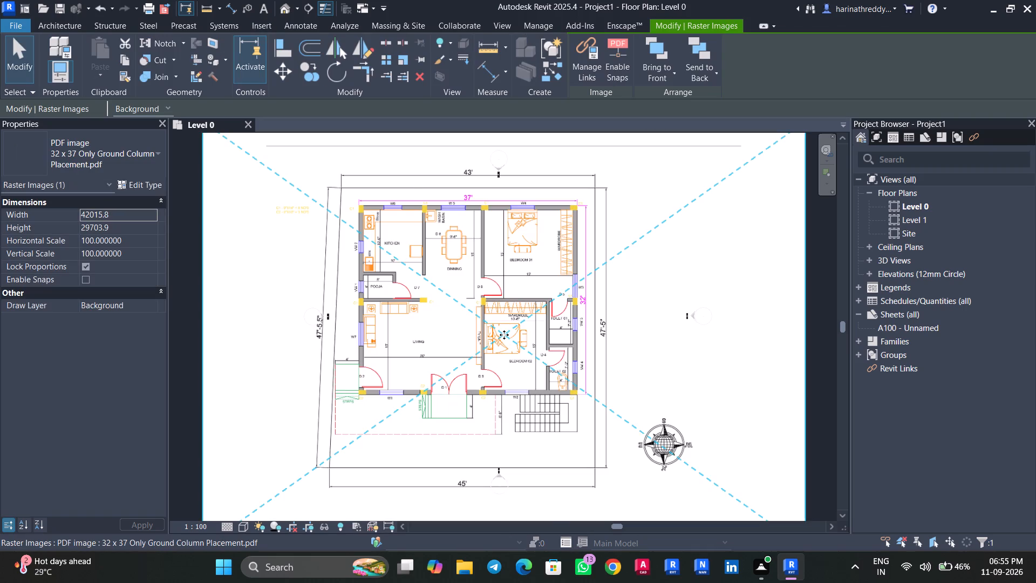
{"action": "scroll", "coordinate": [504, 335], "scroll_direction": "down", "scroll_amount": 9}
{"action": "scroll", "coordinate": [504, 335], "scroll_direction": "up", "scroll_amount": 10}
{"action": "key", "text": "Escape"}
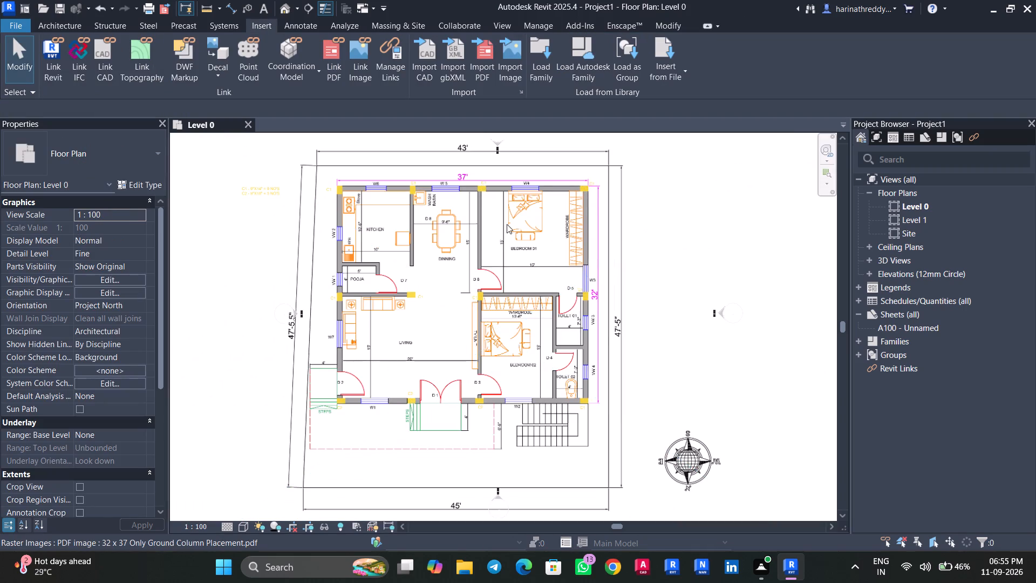
Move the north elevation's view line up beyond the upper edge of the linked PDF.
{"action": "scroll", "coordinate": [510, 208], "scroll_direction": "down", "scroll_amount": 8}
{"action": "left_click", "coordinate": [505, 182]}
{"action": "scroll", "coordinate": [505, 182], "scroll_direction": "up", "scroll_amount": 6}
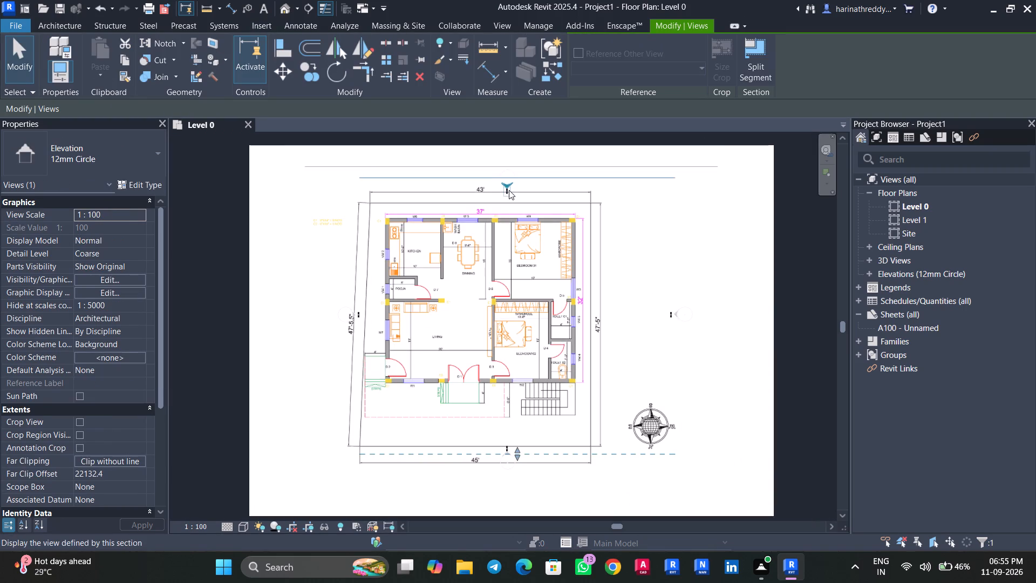
{"action": "key", "text": "Escape"}
{"action": "left_click", "coordinate": [506, 186]}
{"action": "scroll", "coordinate": [506, 186], "scroll_direction": "down", "scroll_amount": 3}
{"action": "middle_click_drag", "start_coordinate": [506, 185], "coordinate": [506, 236]}
{"action": "scroll", "coordinate": [506, 236], "scroll_direction": "up", "scroll_amount": 1}
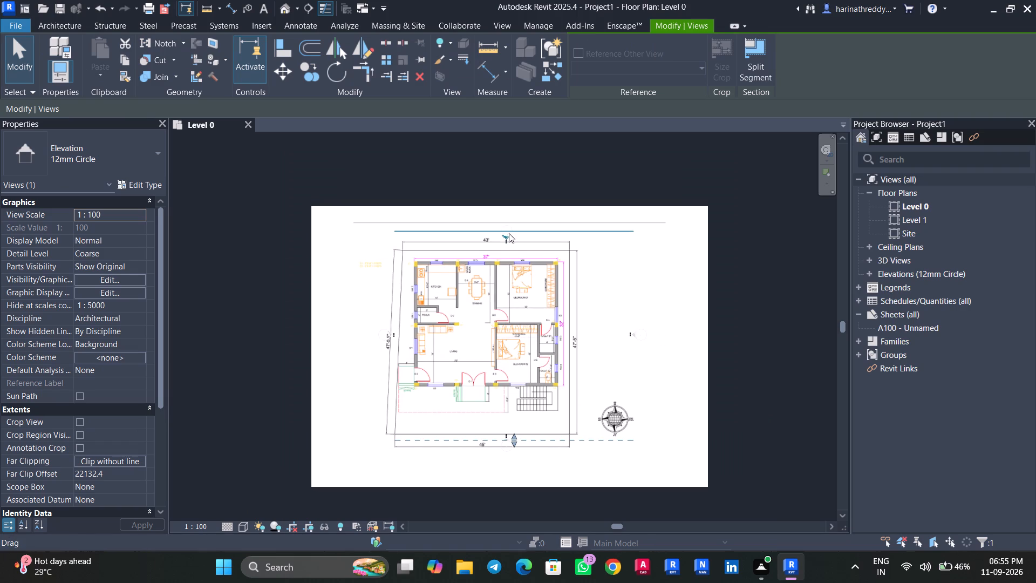
{"action": "left_click_drag", "start_coordinate": [507, 232], "coordinate": [503, 164]}
{"action": "scroll", "coordinate": [506, 341], "scroll_direction": "down", "scroll_amount": 3}
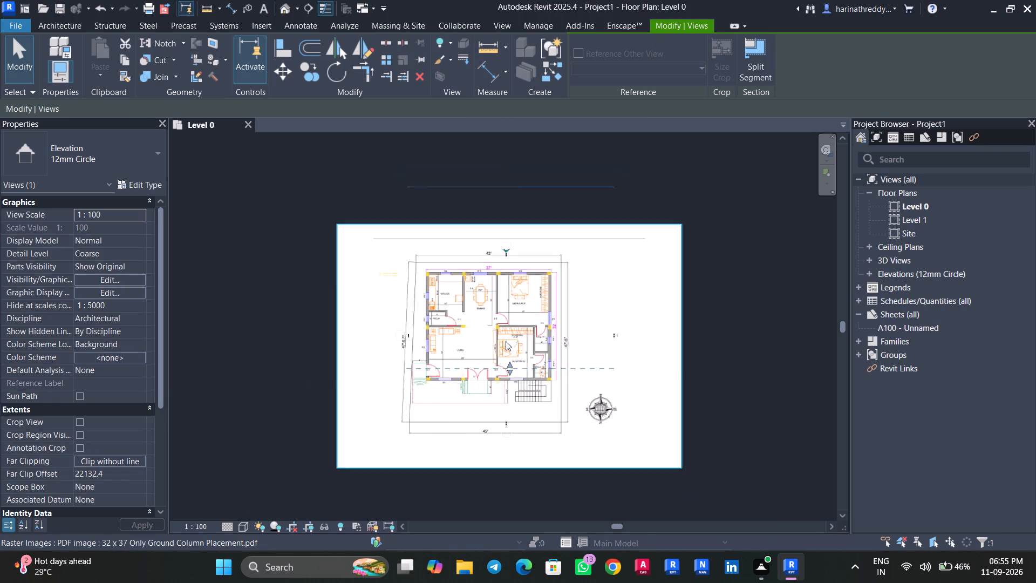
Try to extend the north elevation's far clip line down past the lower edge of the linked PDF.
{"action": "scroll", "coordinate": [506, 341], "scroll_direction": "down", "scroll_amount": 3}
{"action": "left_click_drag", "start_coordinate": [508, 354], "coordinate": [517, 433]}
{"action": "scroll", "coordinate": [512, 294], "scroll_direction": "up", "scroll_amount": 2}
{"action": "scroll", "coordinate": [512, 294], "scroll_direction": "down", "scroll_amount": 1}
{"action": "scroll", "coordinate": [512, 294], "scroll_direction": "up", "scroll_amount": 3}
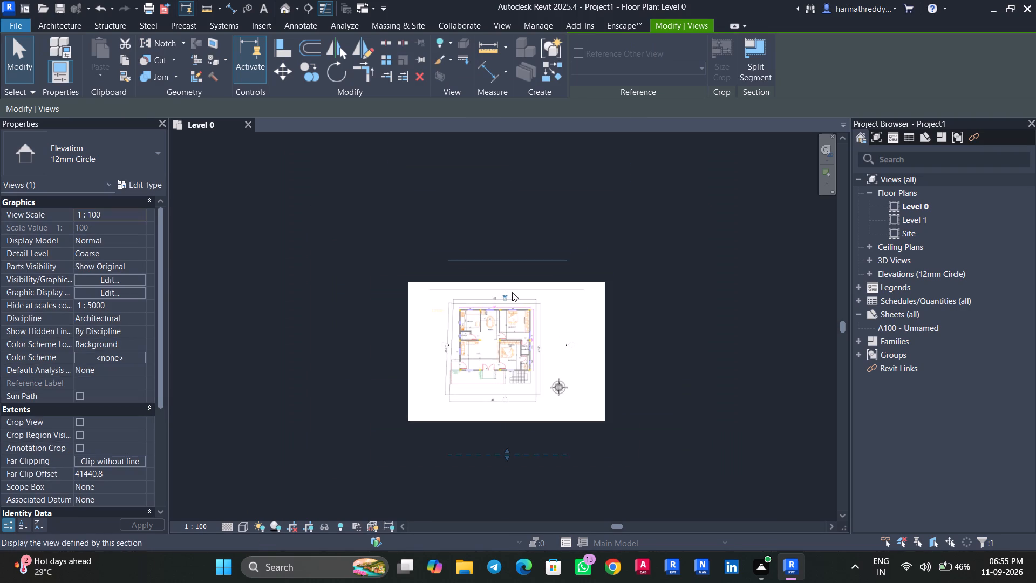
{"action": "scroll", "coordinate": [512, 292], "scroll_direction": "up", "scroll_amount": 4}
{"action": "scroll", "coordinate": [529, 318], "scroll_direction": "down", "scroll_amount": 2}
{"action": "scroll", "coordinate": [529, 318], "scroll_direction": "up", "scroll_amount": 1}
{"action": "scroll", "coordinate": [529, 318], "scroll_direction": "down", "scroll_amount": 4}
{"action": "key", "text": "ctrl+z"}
Move the whole north elevation marker up, clear of the linked PDF's upper edge.
{"action": "scroll", "coordinate": [514, 300], "scroll_direction": "up", "scroll_amount": 2}
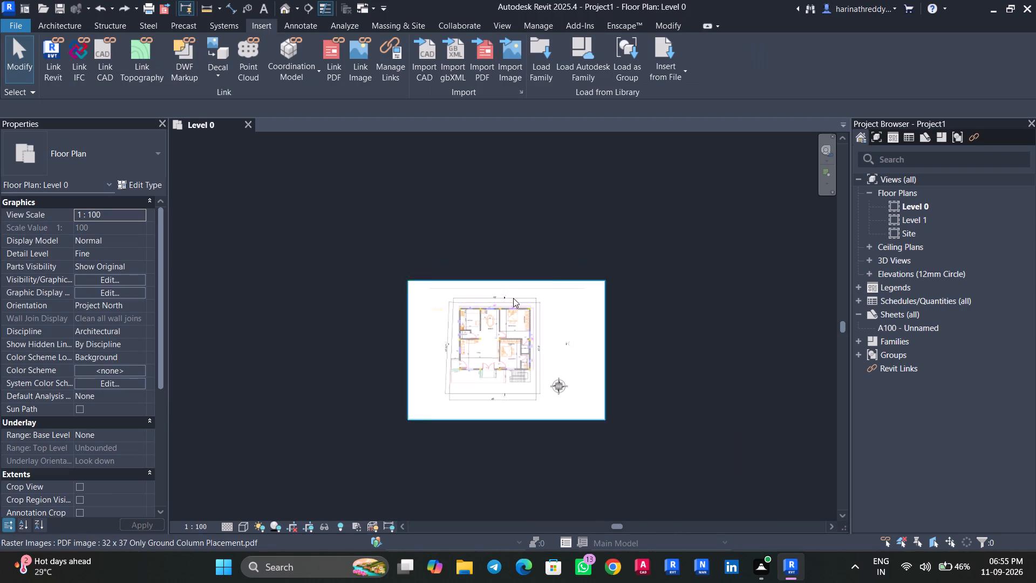
{"action": "scroll", "coordinate": [513, 298], "scroll_direction": "up", "scroll_amount": 6}
{"action": "left_click", "coordinate": [503, 287]}
{"action": "scroll", "coordinate": [502, 287], "scroll_direction": "down", "scroll_amount": 9}
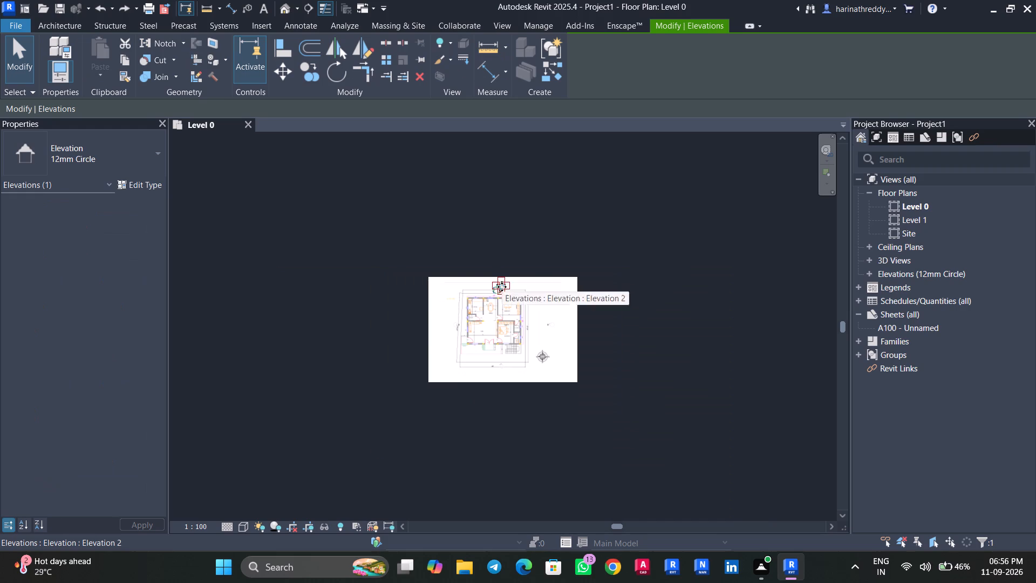
{"action": "key", "text": "Up"}
{"action": "key", "text": "Up"}
{"action": "key", "text": "Up"}
{"action": "key", "text": "Up"}
{"action": "key", "text": "Up"}
{"action": "key", "text": "Up"}
{"action": "key", "text": "Up"}
{"action": "key", "text": "Up"}
{"action": "key", "text": "Up"}
{"action": "key", "text": "Up"}
{"action": "key", "text": "Up"}
{"action": "key", "text": "Escape"}
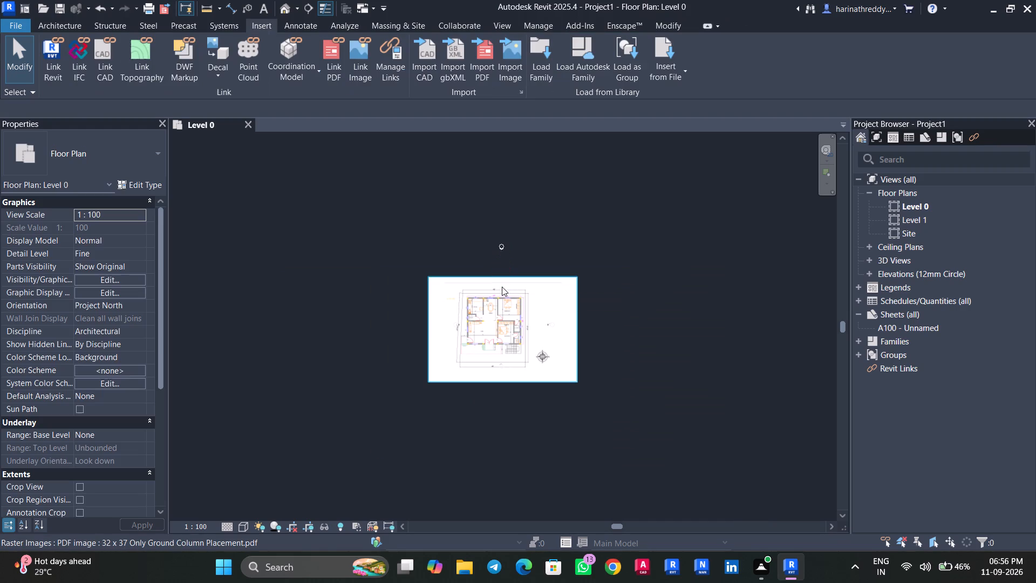
Move the whole east elevation marker outward, clear of the linked PDF's east edge.
{"action": "scroll", "coordinate": [508, 311], "scroll_direction": "up", "scroll_amount": 5}
{"action": "scroll", "coordinate": [529, 337], "scroll_direction": "down", "scroll_amount": 1}
{"action": "scroll", "coordinate": [529, 337], "scroll_direction": "up", "scroll_amount": 1}
{"action": "left_click", "coordinate": [578, 331]}
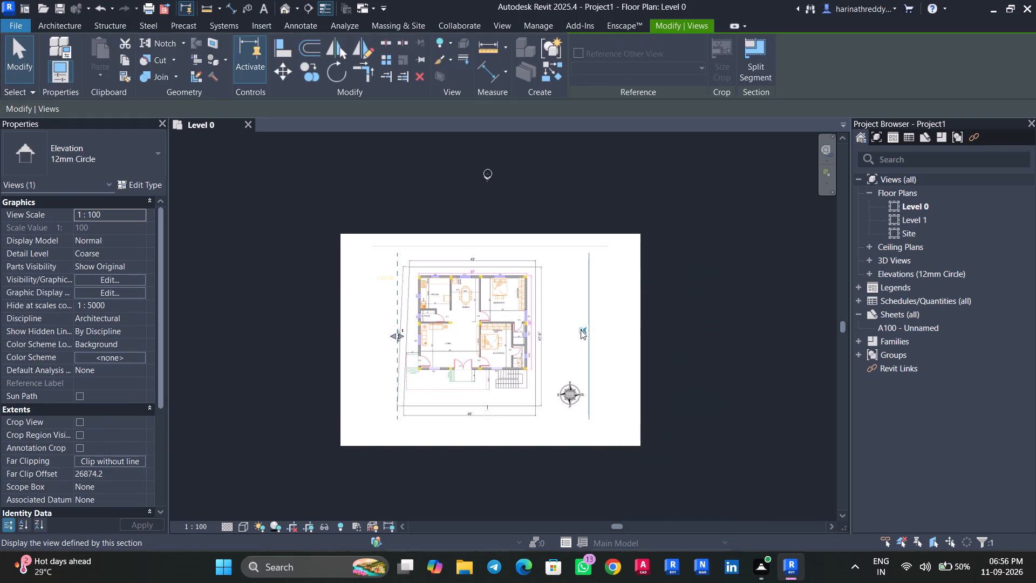
{"action": "key", "text": "Escape"}
{"action": "left_click", "coordinate": [587, 327]}
{"action": "key", "text": "Right"}
{"action": "key", "text": "Right"}
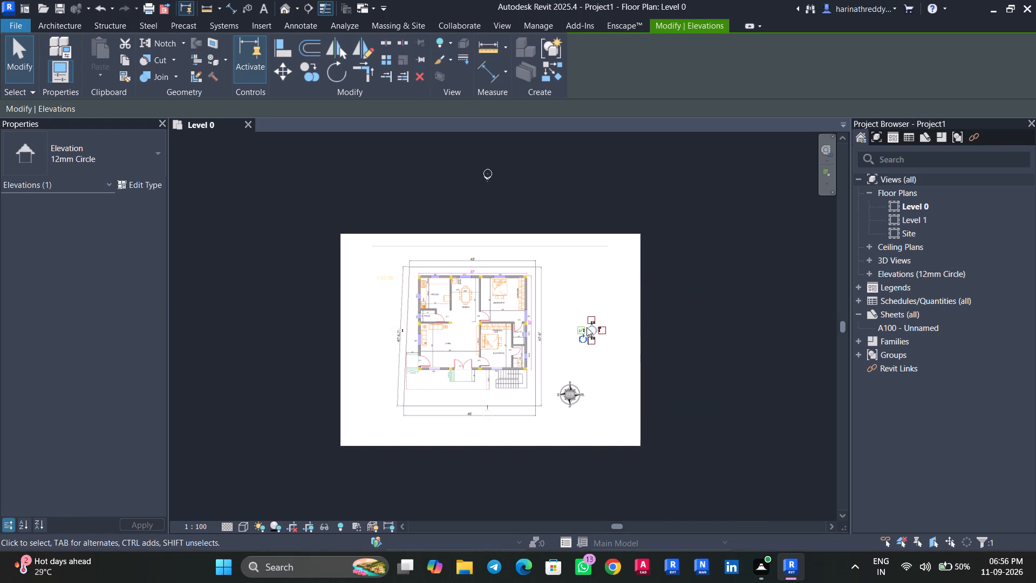
{"action": "key", "text": "Right"}
{"action": "key", "text": "Right"}
{"action": "key", "text": "Right"}
{"action": "key", "text": "Right"}
{"action": "key", "text": "Right"}
{"action": "key", "text": "Right"}
{"action": "key", "text": "Right"}
{"action": "key", "text": "Right"}
{"action": "key", "text": "Right"}
{"action": "key", "text": "Right"}
{"action": "key", "text": "Right"}
{"action": "key", "text": "Right"}
{"action": "key", "text": "Right"}
{"action": "key", "text": "Right"}
{"action": "key", "text": "Right"}
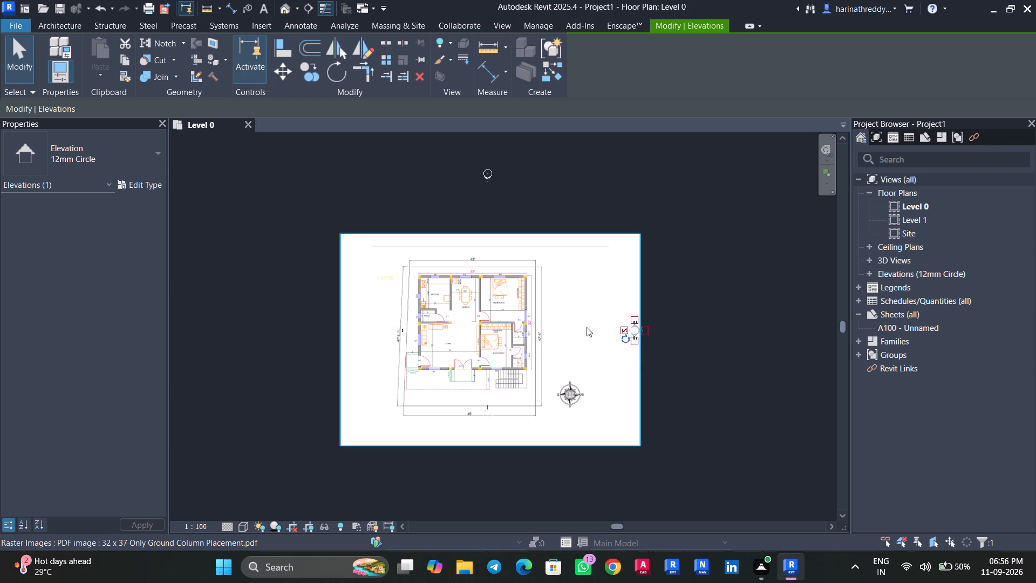
{"action": "key", "text": "Right"}
{"action": "key", "text": "Right"}
{"action": "key", "text": "Right"}
{"action": "key", "text": "Right"}
{"action": "key", "text": "Right"}
{"action": "key", "text": "Right"}
{"action": "key", "text": "Right"}
{"action": "key", "text": "Right"}
{"action": "key", "text": "Right"}
{"action": "key", "text": "Right"}
{"action": "key", "text": "Right"}
{"action": "key", "text": "Right"}
{"action": "key", "text": "Right"}
{"action": "key", "text": "Right"}
{"action": "key", "text": "Right"}
{"action": "key", "text": "Right"}
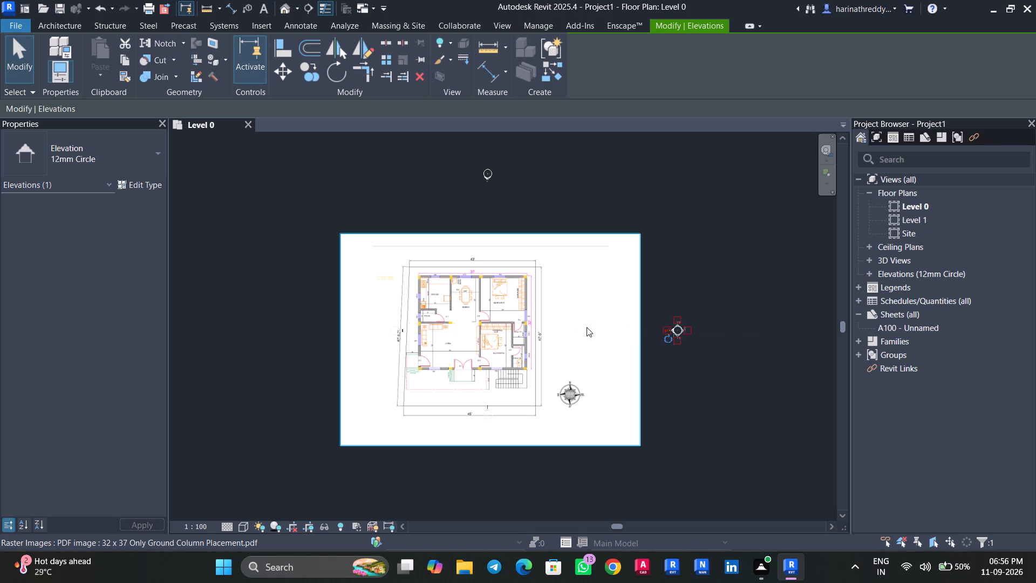
{"action": "key", "text": "Escape"}
{"action": "key", "text": "Escape"}
Move the whole west elevation marker outward, clear of the linked PDF's west edge.
{"action": "left_click", "coordinate": [392, 330]}
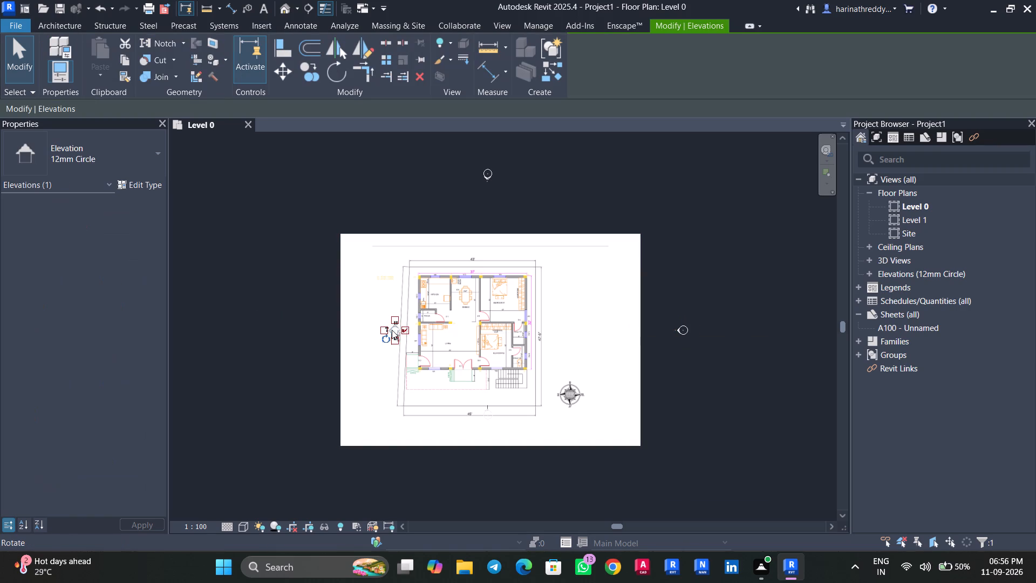
{"action": "key", "text": "Left"}
{"action": "key", "text": "Left"}
{"action": "key", "text": "Left"}
{"action": "key", "text": "Left"}
{"action": "key", "text": "Left"}
{"action": "key", "text": "Left"}
{"action": "key", "text": "Left"}
{"action": "key", "text": "Left"}
{"action": "key", "text": "Left"}
{"action": "key", "text": "Left"}
{"action": "key", "text": "Left"}
{"action": "key", "text": "Left"}
{"action": "key", "text": "Left"}
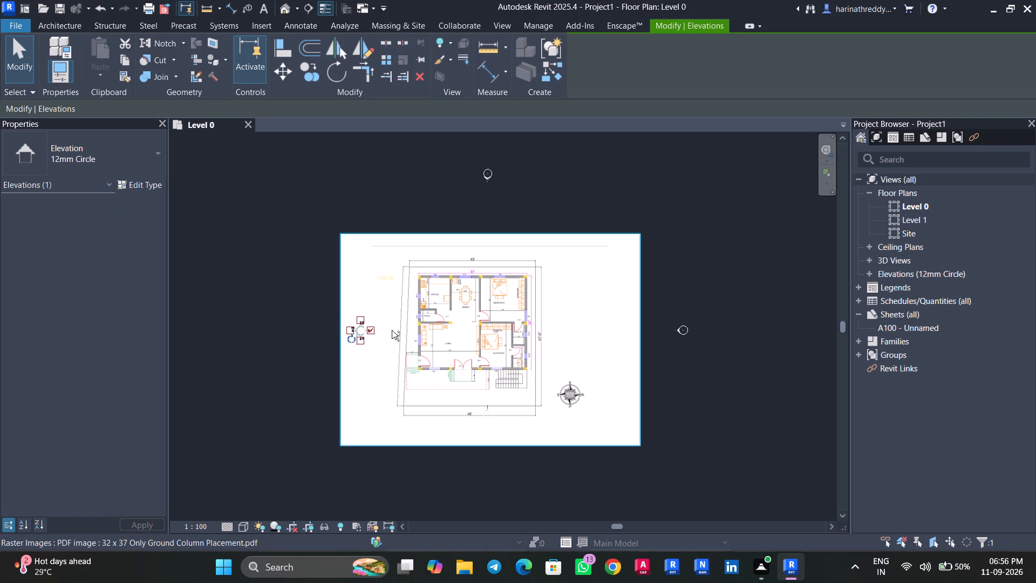
{"action": "key", "text": "Left"}
{"action": "key", "text": "Left"}
{"action": "key", "text": "Left"}
{"action": "key", "text": "Left"}
{"action": "key", "text": "Left"}
{"action": "key", "text": "Left"}
{"action": "key", "text": "Left"}
{"action": "key", "text": "Left"}
{"action": "key", "text": "Left"}
{"action": "key", "text": "Left"}
{"action": "key", "text": "Left"}
{"action": "key", "text": "Left"}
{"action": "key", "text": "Left"}
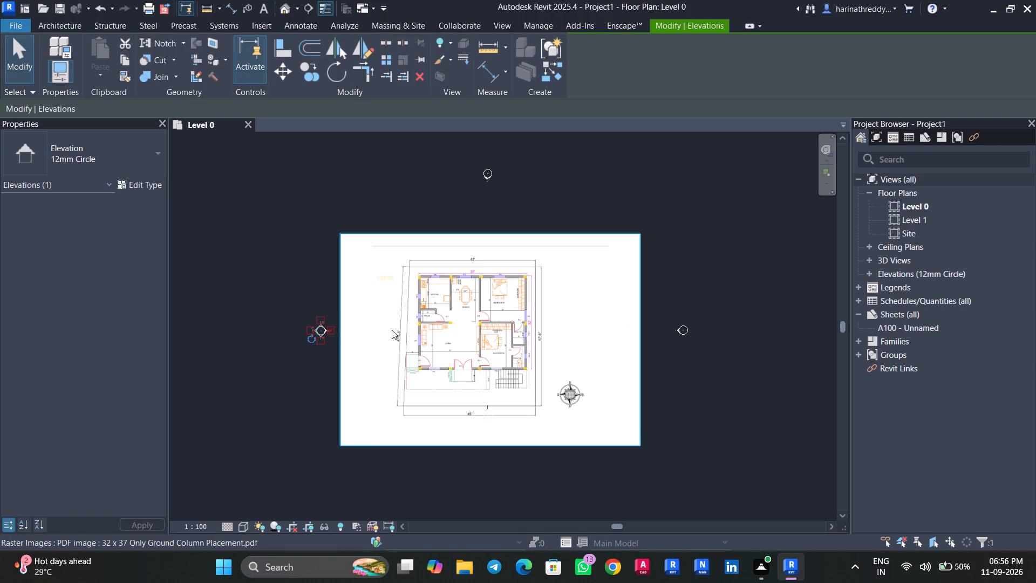
{"action": "key", "text": "Left"}
{"action": "key", "text": "Left"}
{"action": "key", "text": "Left"}
{"action": "key", "text": "Left"}
{"action": "key", "text": "Left"}
{"action": "key", "text": "Left"}
{"action": "key", "text": "Left"}
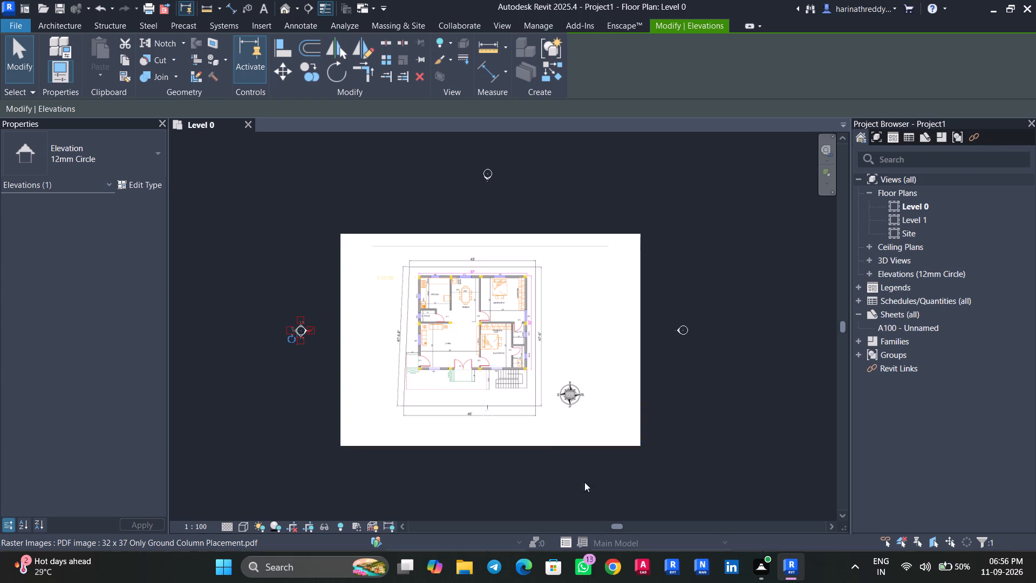
{"action": "left_click", "coordinate": [587, 497]}
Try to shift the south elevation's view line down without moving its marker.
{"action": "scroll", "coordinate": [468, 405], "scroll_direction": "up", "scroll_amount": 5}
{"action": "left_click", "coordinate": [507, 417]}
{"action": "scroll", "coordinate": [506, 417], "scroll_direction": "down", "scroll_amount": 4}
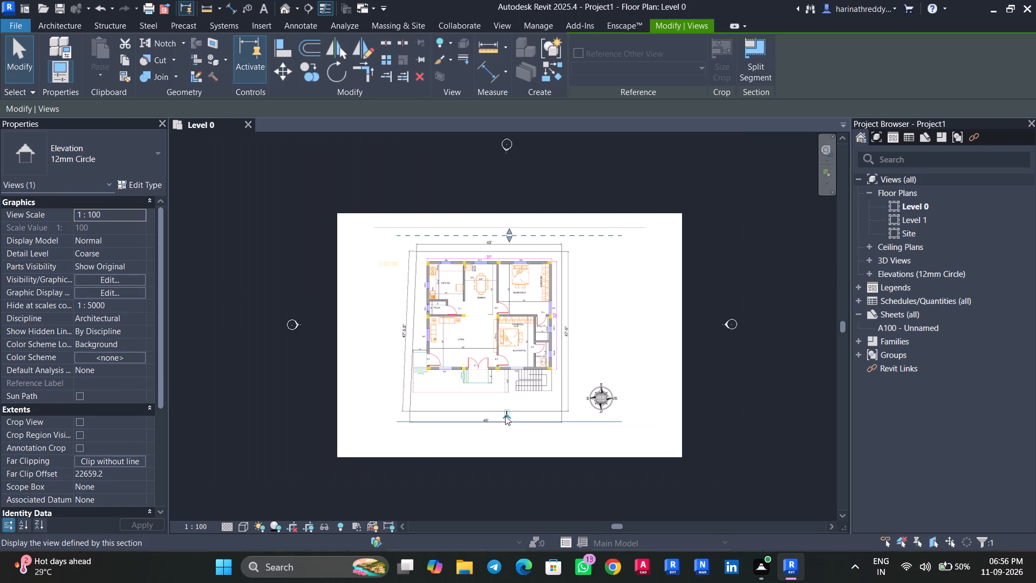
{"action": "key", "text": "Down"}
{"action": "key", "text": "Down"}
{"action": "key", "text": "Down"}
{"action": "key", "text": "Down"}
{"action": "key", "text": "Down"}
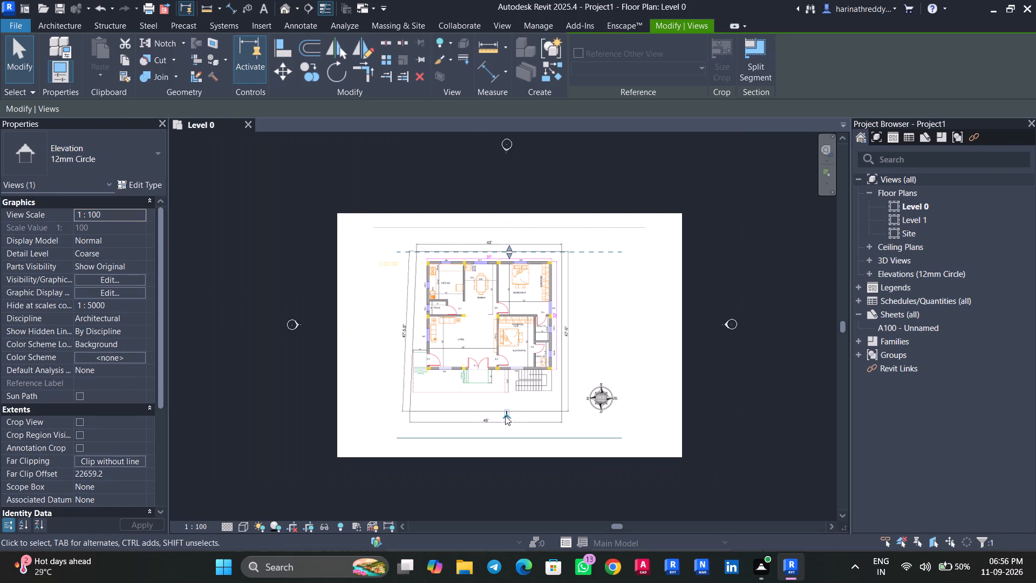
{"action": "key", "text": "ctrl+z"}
Move the whole south elevation marker down, clear of the linked PDF's lower edge.
{"action": "left_click", "coordinate": [505, 416]}
{"action": "key", "text": "Escape"}
{"action": "scroll", "coordinate": [507, 421], "scroll_direction": "up", "scroll_amount": 3}
{"action": "left_click", "coordinate": [507, 421]}
{"action": "scroll", "coordinate": [507, 421], "scroll_direction": "down", "scroll_amount": 4}
{"action": "key", "text": "Down"}
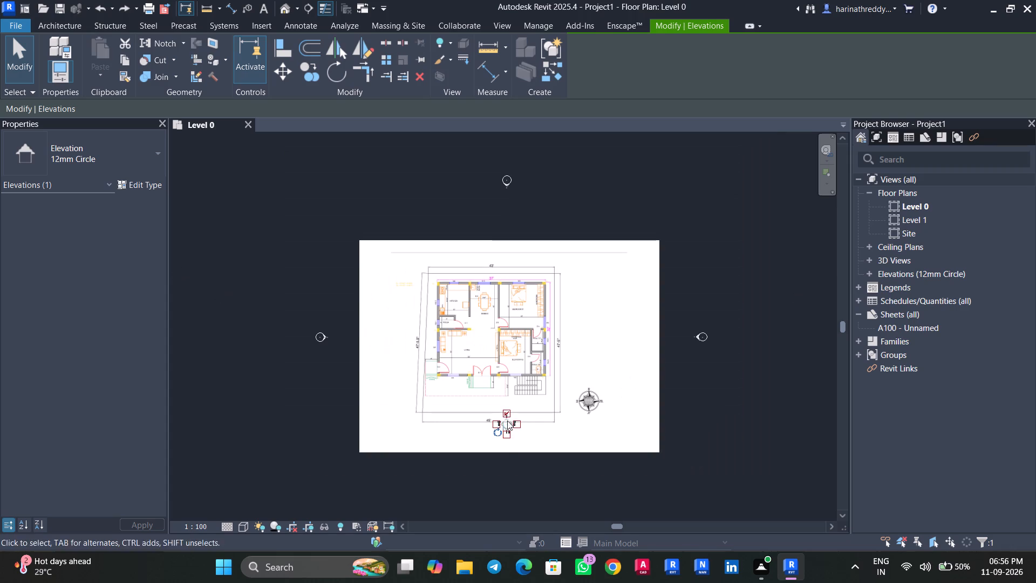
{"action": "key", "text": "Down"}
{"action": "key", "text": "Down"}
{"action": "key", "text": "Down"}
{"action": "key", "text": "Down"}
{"action": "key", "text": "Down"}
{"action": "key", "text": "Down"}
{"action": "key", "text": "Down"}
{"action": "key", "text": "Down"}
{"action": "key", "text": "Down"}
{"action": "key", "text": "Down"}
{"action": "key", "text": "Down"}
{"action": "key", "text": "Down"}
{"action": "key", "text": "Down"}
{"action": "key", "text": "Down"}
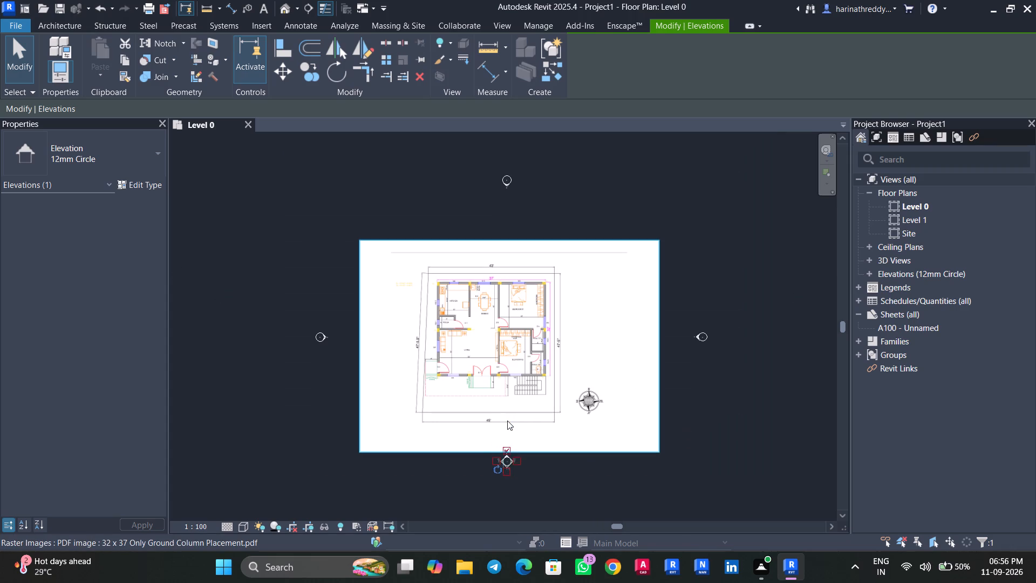
{"action": "key", "text": "Down"}
{"action": "key", "text": "Down"}
{"action": "key", "text": "Down"}
{"action": "key", "text": "Down"}
{"action": "key", "text": "Down"}
{"action": "key", "text": "Down"}
{"action": "key", "text": "Down"}
{"action": "key", "text": "Down"}
{"action": "key", "text": "Down"}
{"action": "key", "text": "Down"}
{"action": "key", "text": "Down"}
{"action": "key", "text": "Down"}
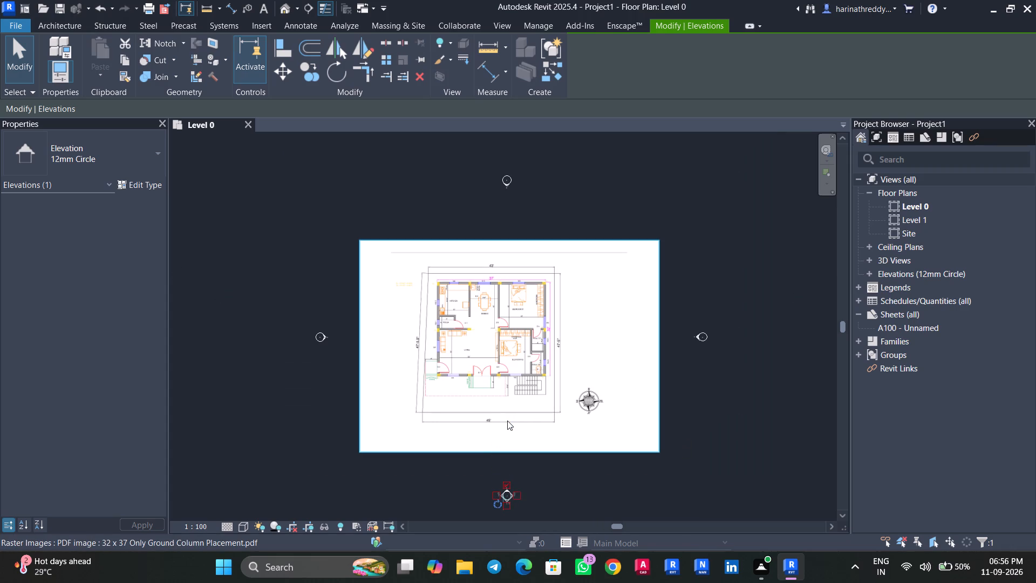
{"action": "scroll", "coordinate": [494, 428], "scroll_direction": "up", "scroll_amount": 3}
{"action": "scroll", "coordinate": [494, 428], "scroll_direction": "down", "scroll_amount": 1}
{"action": "scroll", "coordinate": [494, 428], "scroll_direction": "up", "scroll_amount": 7}
{"action": "scroll", "coordinate": [494, 428], "scroll_direction": "down", "scroll_amount": 5}
{"action": "key", "text": "Escape"}
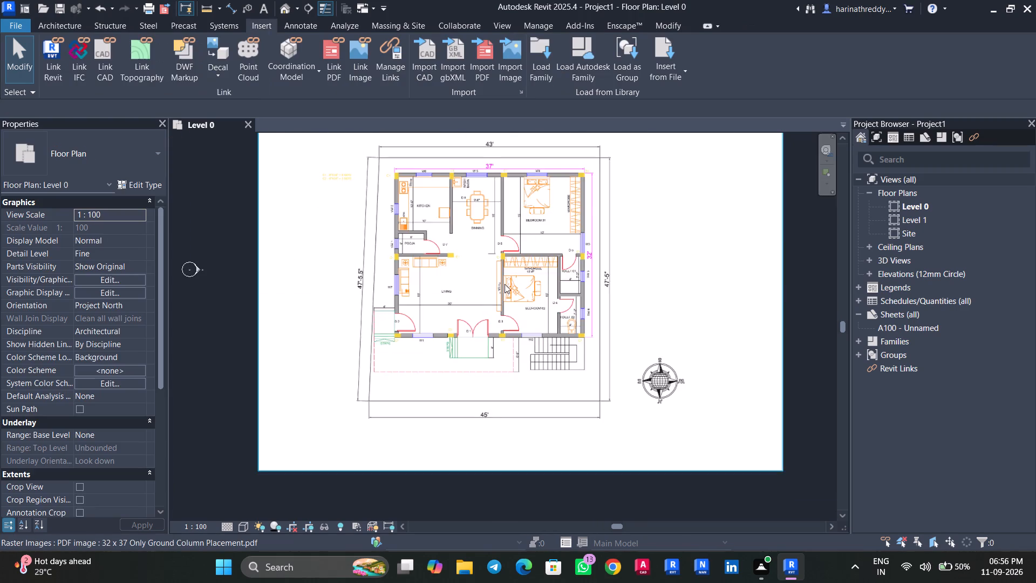
Set the project's length units to feet, rounded to 3 decimal places.
{"action": "scroll", "coordinate": [504, 235], "scroll_direction": "up", "scroll_amount": 12}
{"action": "scroll", "coordinate": [468, 245], "scroll_direction": "down", "scroll_amount": 7}
{"action": "middle_click_drag", "start_coordinate": [468, 245], "coordinate": [473, 314]}
{"action": "scroll", "coordinate": [518, 238], "scroll_direction": "up", "scroll_amount": 4}
{"action": "scroll", "coordinate": [515, 238], "scroll_direction": "down", "scroll_amount": 4}
{"action": "middle_click_drag", "start_coordinate": [514, 239], "coordinate": [506, 130]}
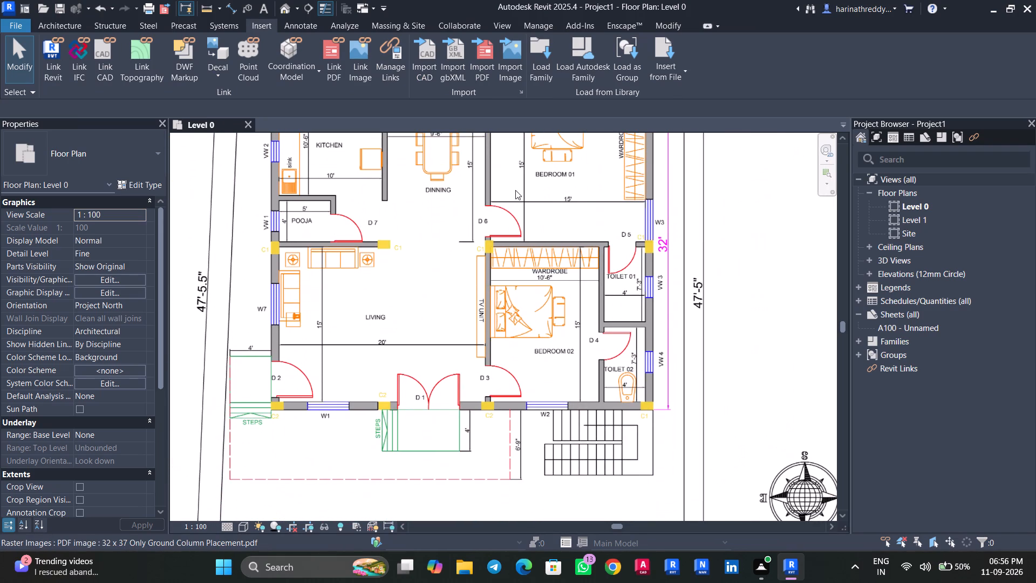
{"action": "scroll", "coordinate": [522, 228], "scroll_direction": "up", "scroll_amount": 1}
{"action": "type", "text": "un"}
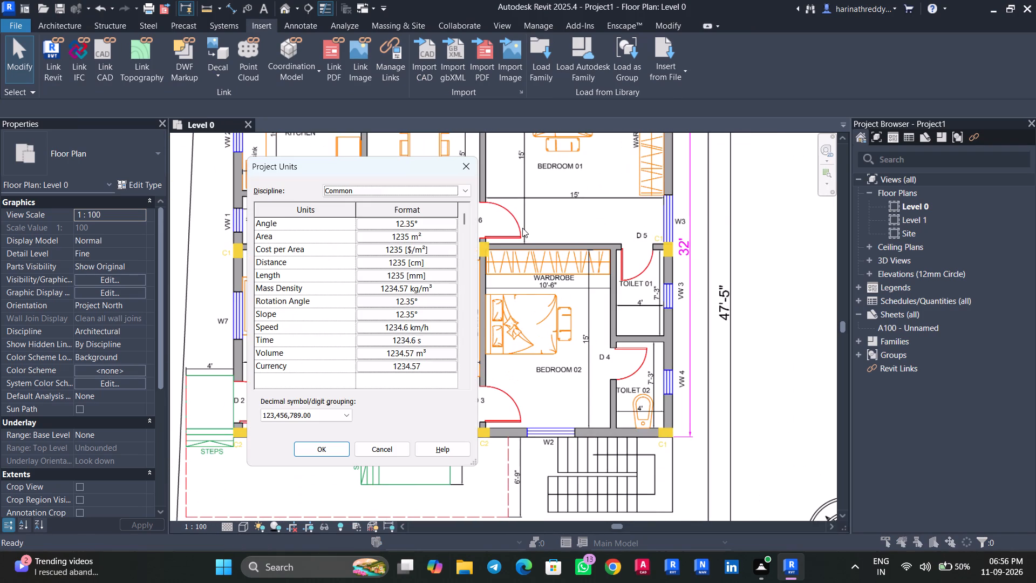
{"action": "left_click", "coordinate": [451, 277]}
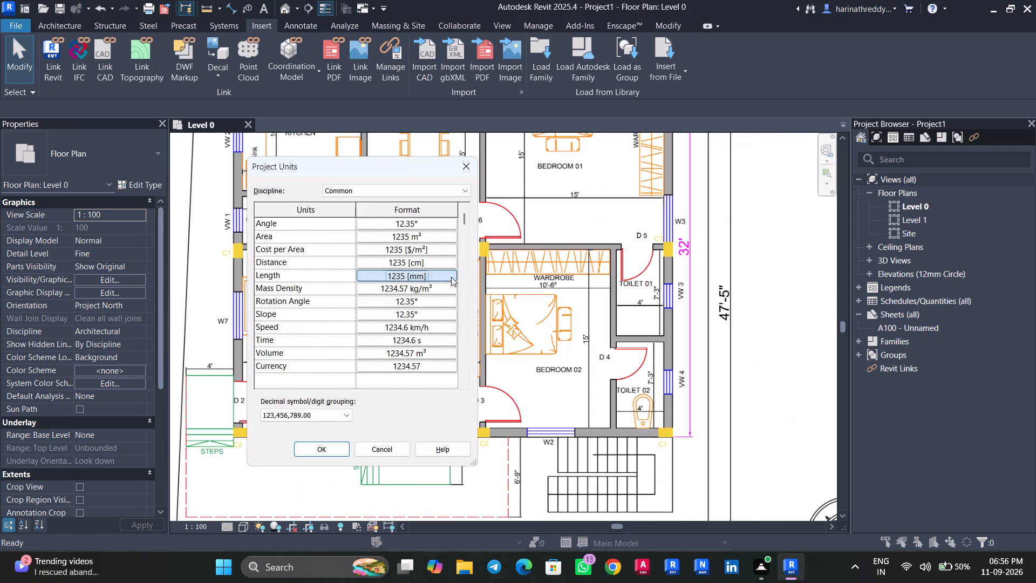
{"action": "left_click", "coordinate": [375, 246]}
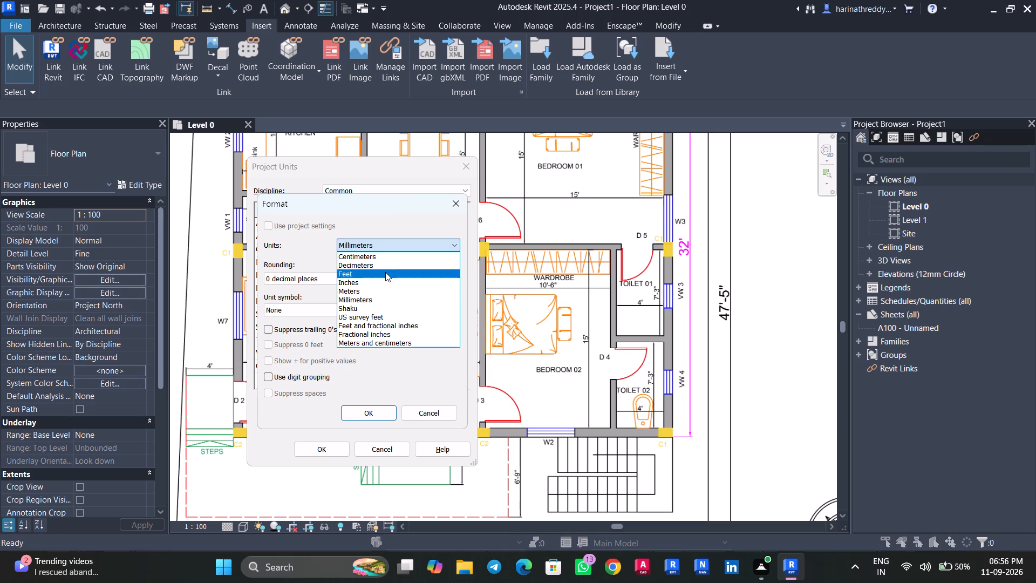
{"action": "left_click", "coordinate": [385, 272]}
{"action": "left_click", "coordinate": [304, 281]}
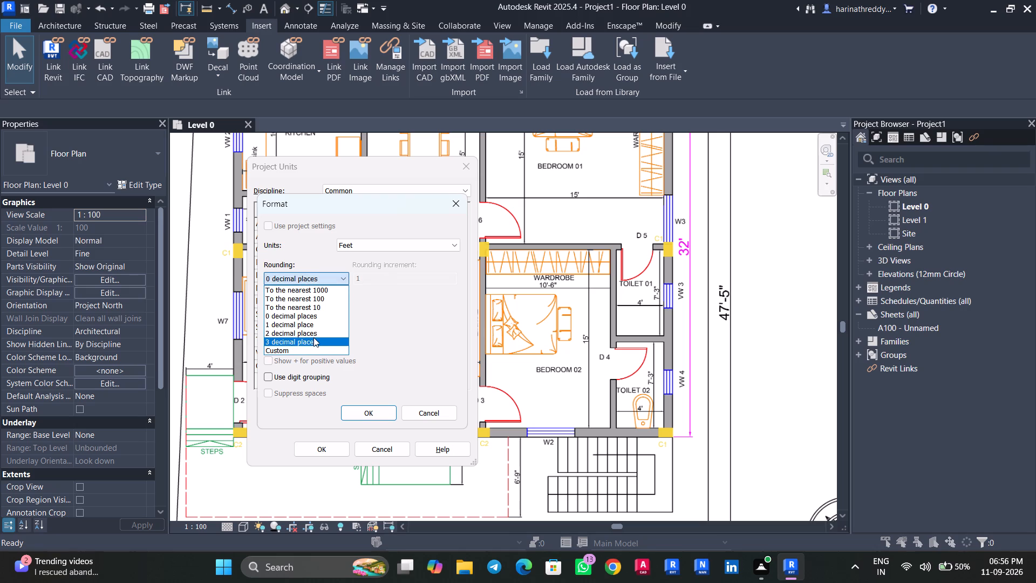
{"action": "left_click", "coordinate": [312, 340]}
{"action": "left_click", "coordinate": [365, 410]}
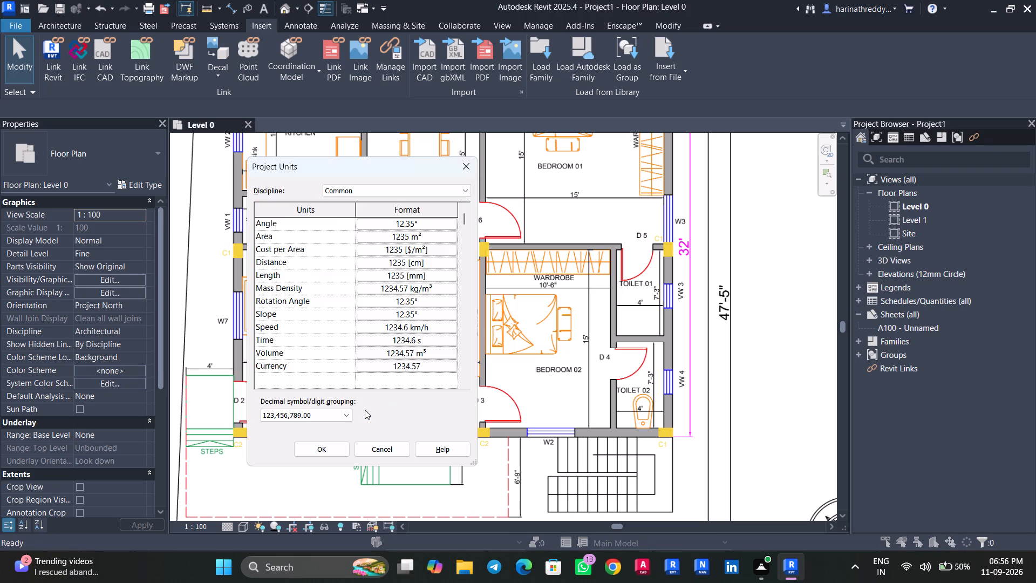
{"action": "left_click", "coordinate": [319, 451]}
Select the linked PDF floor plan and enable snapping to its linework.
{"action": "scroll", "coordinate": [434, 331], "scroll_direction": "down", "scroll_amount": 6}
{"action": "left_click", "coordinate": [448, 219]}
{"action": "scroll", "coordinate": [448, 219], "scroll_direction": "down", "scroll_amount": 1}
{"action": "scroll", "coordinate": [448, 219], "scroll_direction": "up", "scroll_amount": 3}
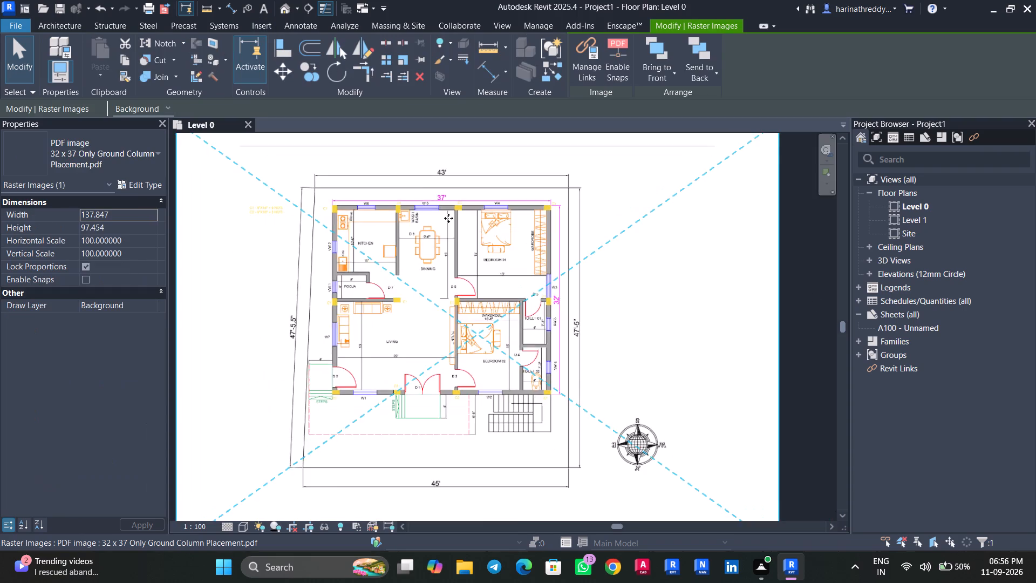
{"action": "scroll", "coordinate": [448, 218], "scroll_direction": "up", "scroll_amount": 3}
{"action": "scroll", "coordinate": [448, 218], "scroll_direction": "down", "scroll_amount": 1}
{"action": "scroll", "coordinate": [448, 218], "scroll_direction": "up", "scroll_amount": 1}
{"action": "middle_click_drag", "start_coordinate": [448, 218], "coordinate": [463, 369]}
{"action": "left_click", "coordinate": [630, 57]}
Scale the PDF graphically between the outer ends of the plan's upper wall, setting that length to 37'.
{"action": "scroll", "coordinate": [488, 338], "scroll_direction": "up", "scroll_amount": 1}
{"action": "scroll", "coordinate": [487, 338], "scroll_direction": "down", "scroll_amount": 2}
{"action": "scroll", "coordinate": [487, 338], "scroll_direction": "up", "scroll_amount": 1}
{"action": "scroll", "coordinate": [487, 338], "scroll_direction": "down", "scroll_amount": 2}
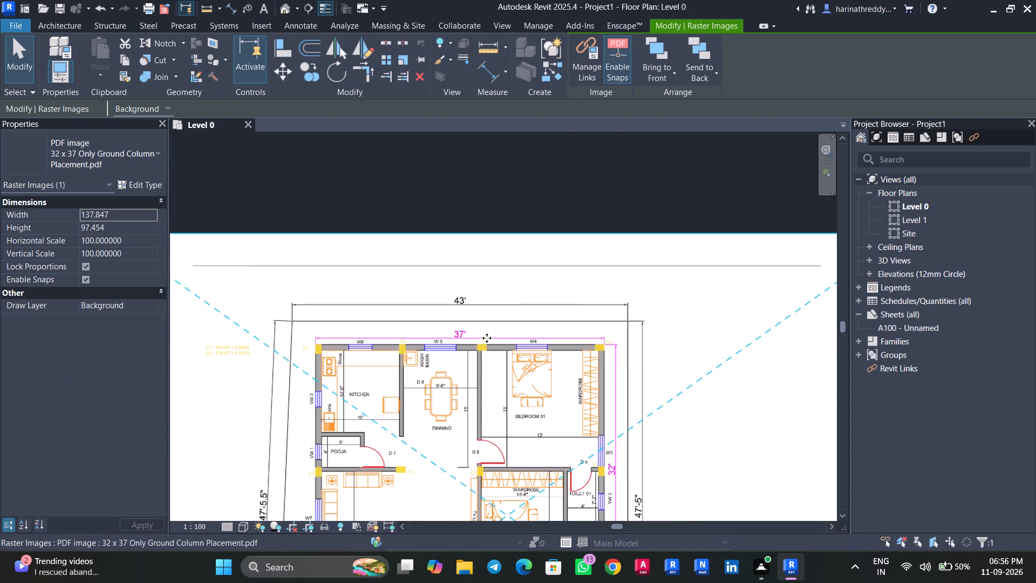
{"action": "middle_click", "coordinate": [486, 336]}
{"action": "scroll", "coordinate": [486, 335], "scroll_direction": "up", "scroll_amount": 2}
{"action": "middle_click_drag", "start_coordinate": [486, 335], "coordinate": [466, 227]}
{"action": "scroll", "coordinate": [486, 306], "scroll_direction": "up", "scroll_amount": 8}
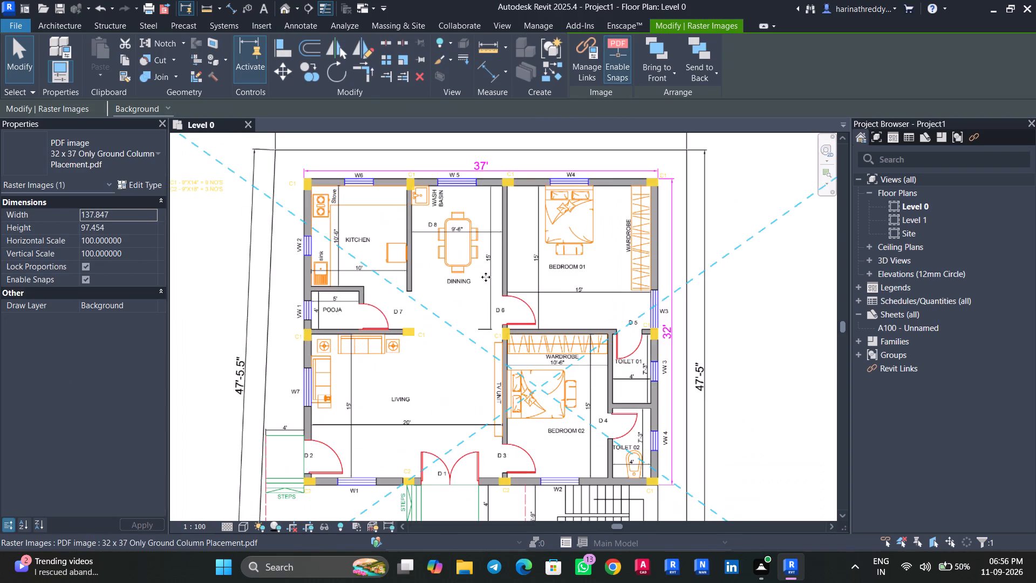
{"action": "middle_click_drag", "start_coordinate": [486, 277], "coordinate": [467, 374]}
{"action": "left_click", "coordinate": [400, 62]}
{"action": "scroll", "coordinate": [278, 293], "scroll_direction": "up", "scroll_amount": 1}
{"action": "scroll", "coordinate": [278, 293], "scroll_direction": "down", "scroll_amount": 1}
{"action": "scroll", "coordinate": [278, 291], "scroll_direction": "up", "scroll_amount": 5}
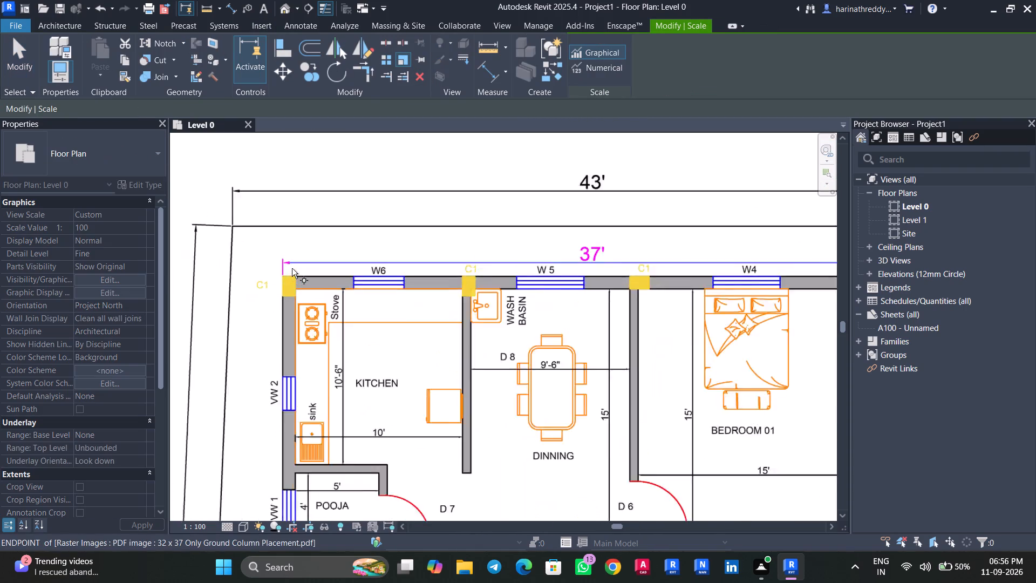
{"action": "scroll", "coordinate": [292, 268], "scroll_direction": "up", "scroll_amount": 5}
{"action": "left_click", "coordinate": [276, 266]}
{"action": "scroll", "coordinate": [276, 265], "scroll_direction": "down", "scroll_amount": 9}
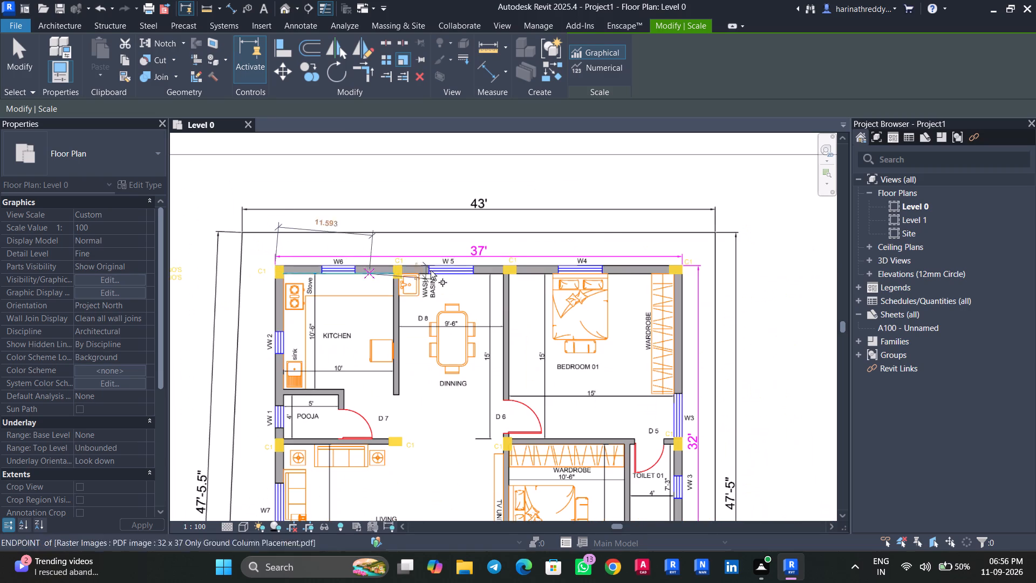
{"action": "scroll", "coordinate": [680, 265], "scroll_direction": "up", "scroll_amount": 4}
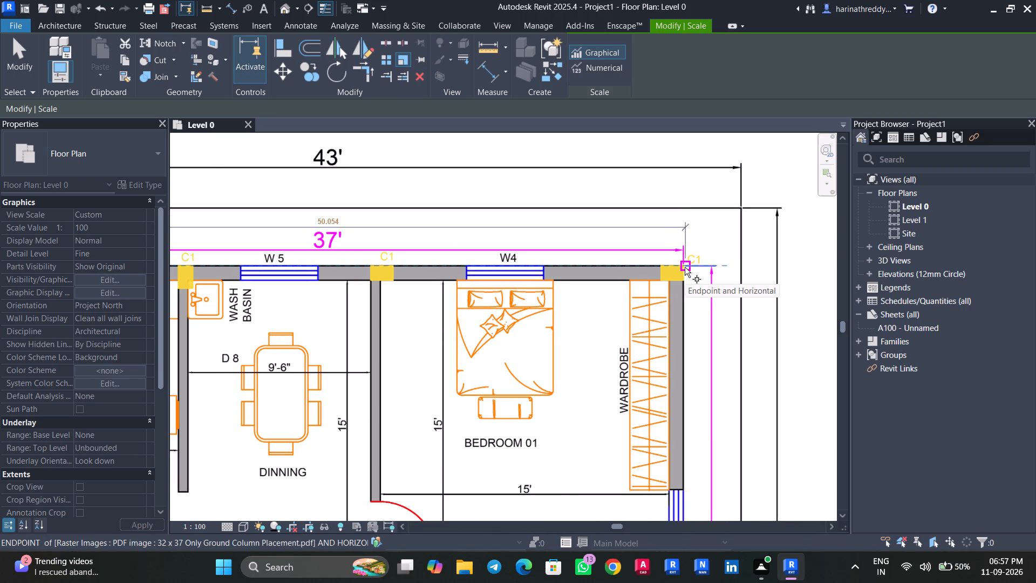
{"action": "left_click", "coordinate": [685, 267]}
{"action": "type", "text": "37"}
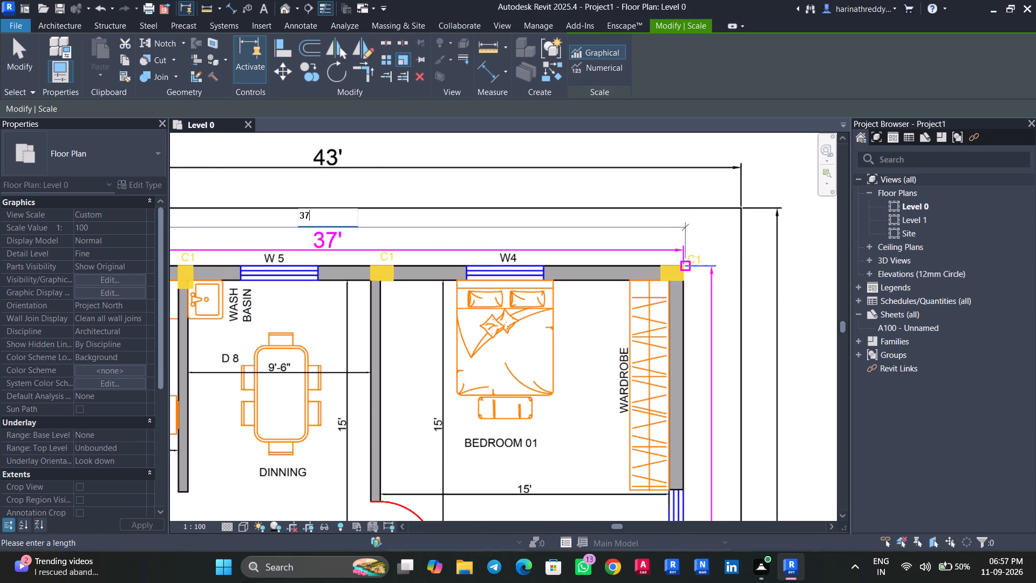
{"action": "key", "text": "apostrophe"}
{"action": "key", "text": "Return"}
Rescale the PDF graphically along the building's east side, from upper to lower outer corner, setting that length to 32'.
{"action": "scroll", "coordinate": [618, 276], "scroll_direction": "down", "scroll_amount": 2}
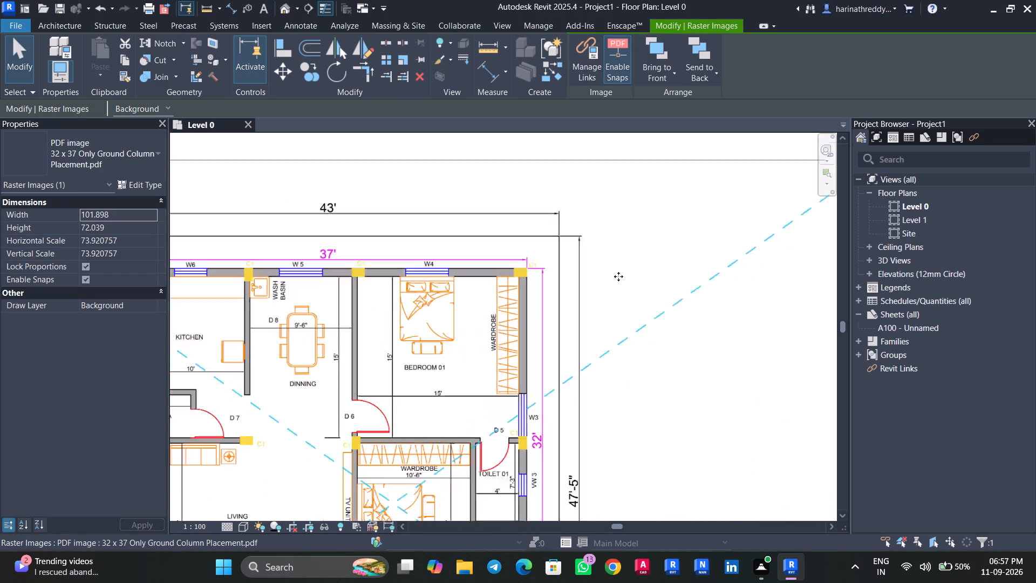
{"action": "middle_click_drag", "start_coordinate": [617, 275], "coordinate": [630, 161]}
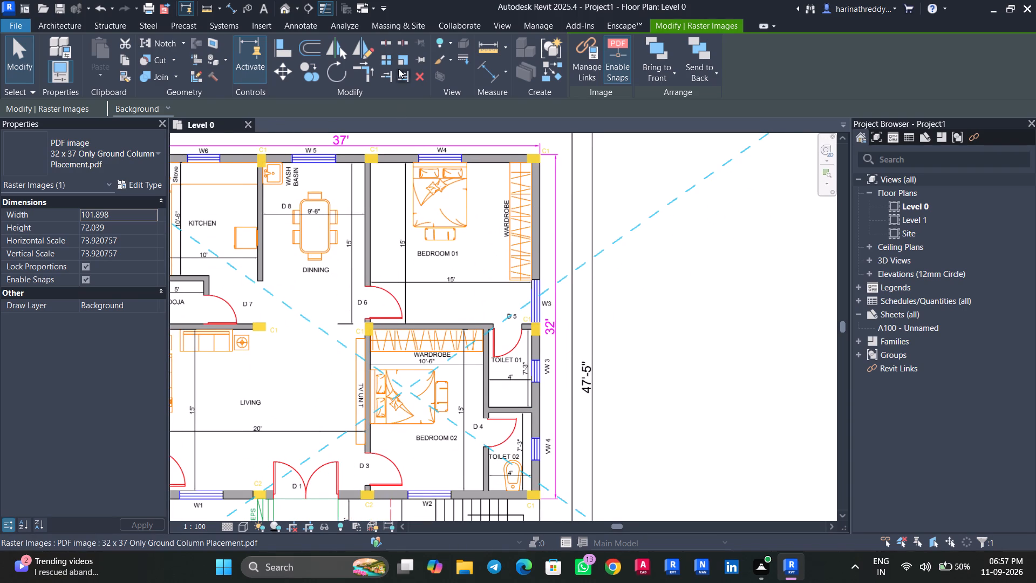
{"action": "left_click", "coordinate": [396, 60]}
{"action": "left_click", "coordinate": [542, 152]}
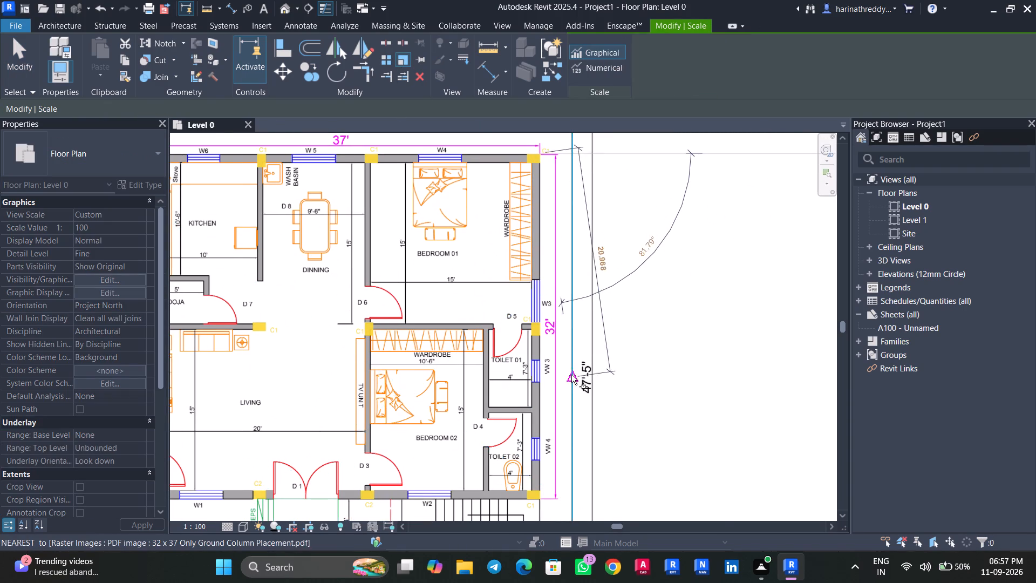
{"action": "middle_click_drag", "start_coordinate": [542, 428], "coordinate": [569, 80]}
{"action": "middle_click_drag", "start_coordinate": [578, 158], "coordinate": [577, 338]}
{"action": "scroll", "coordinate": [572, 337], "scroll_direction": "up", "scroll_amount": 4}
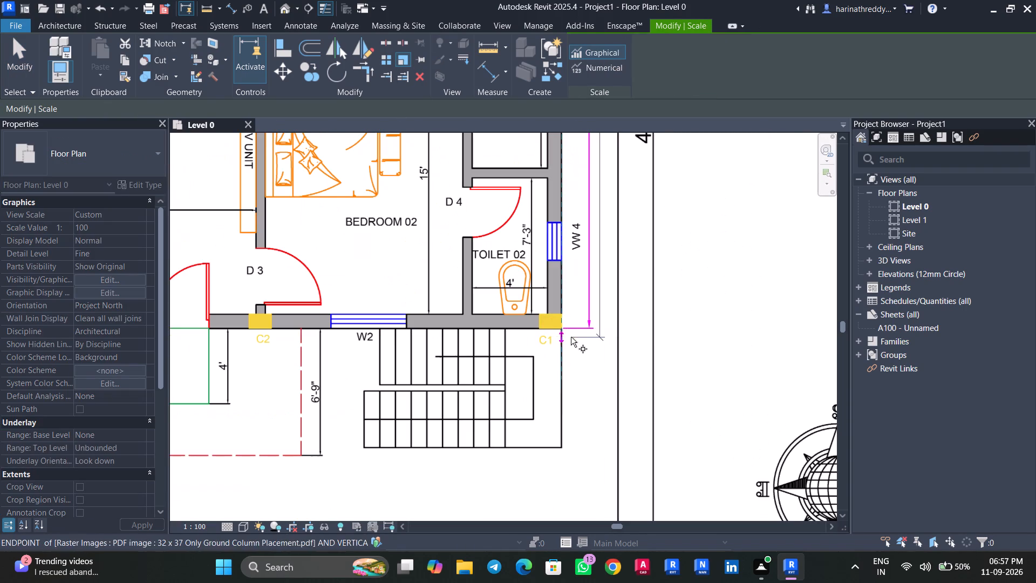
{"action": "scroll", "coordinate": [560, 330], "scroll_direction": "down", "scroll_amount": 8}
{"action": "left_click", "coordinate": [560, 330]}
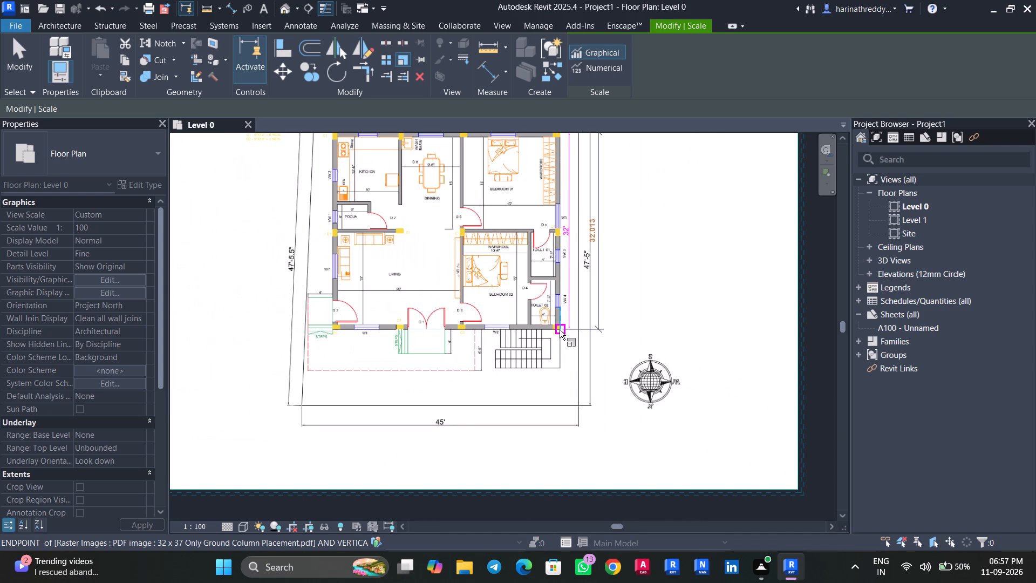
{"action": "type", "text": "32'"}
{"action": "key", "text": "Return"}
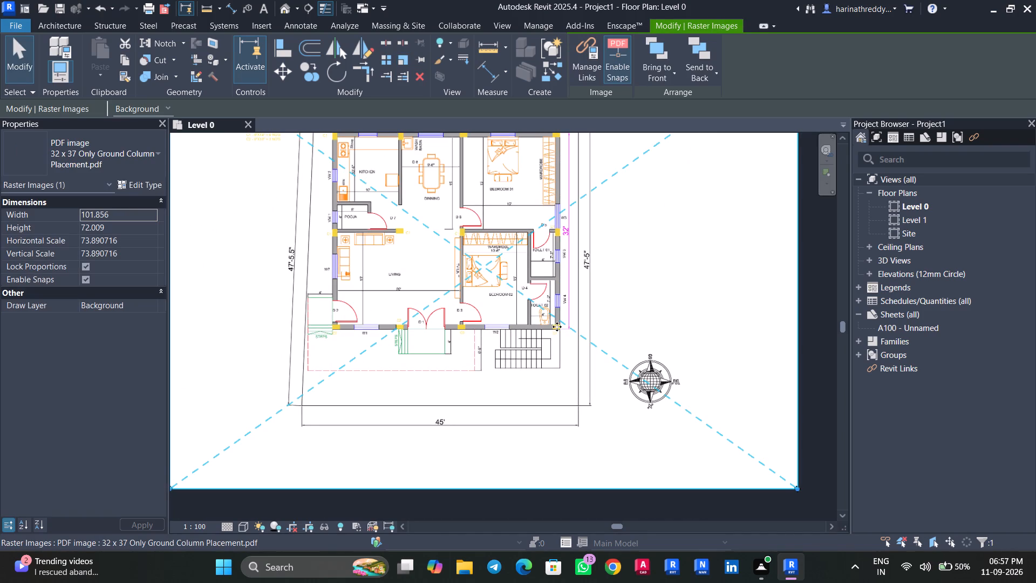
Rescale the PDF graphically along the inner east wall of Toilet 02, setting its clear length to 7'3".
{"action": "scroll", "coordinate": [519, 332], "scroll_direction": "up", "scroll_amount": 1}
{"action": "left_click", "coordinate": [403, 62]}
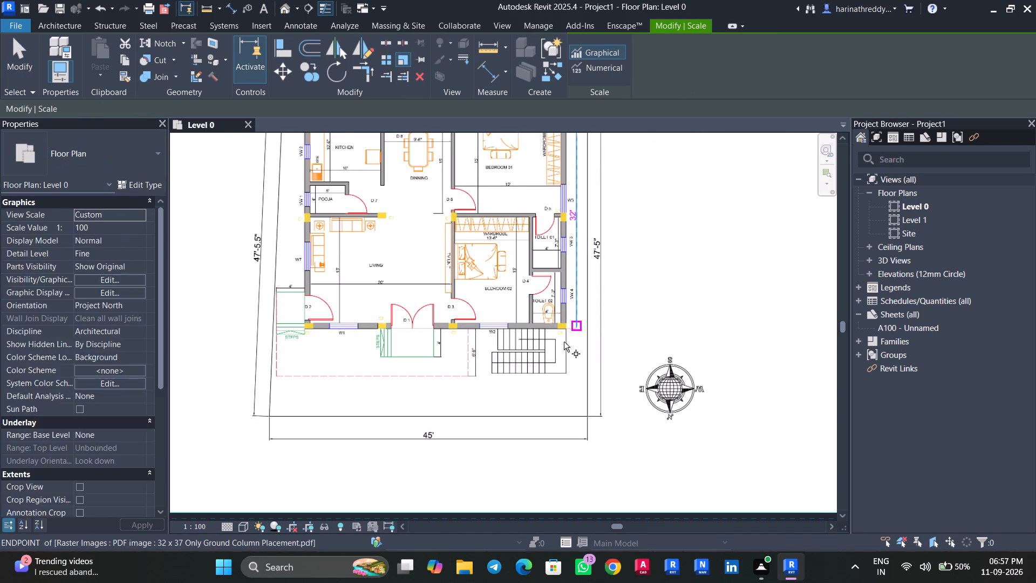
{"action": "scroll", "coordinate": [569, 326], "scroll_direction": "up", "scroll_amount": 6}
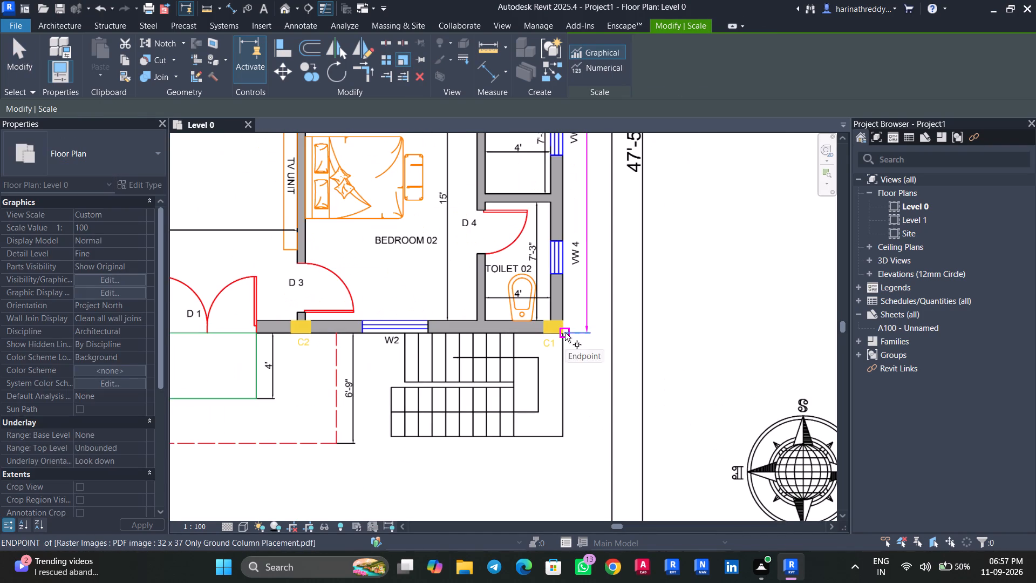
{"action": "left_click", "coordinate": [551, 320]}
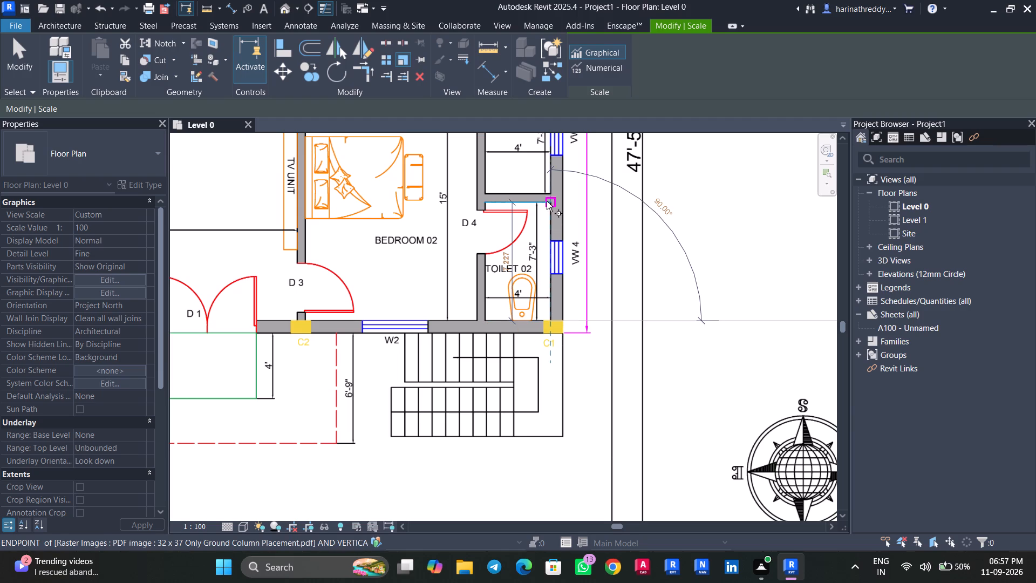
{"action": "left_click", "coordinate": [547, 201]}
{"action": "key", "text": "7"}
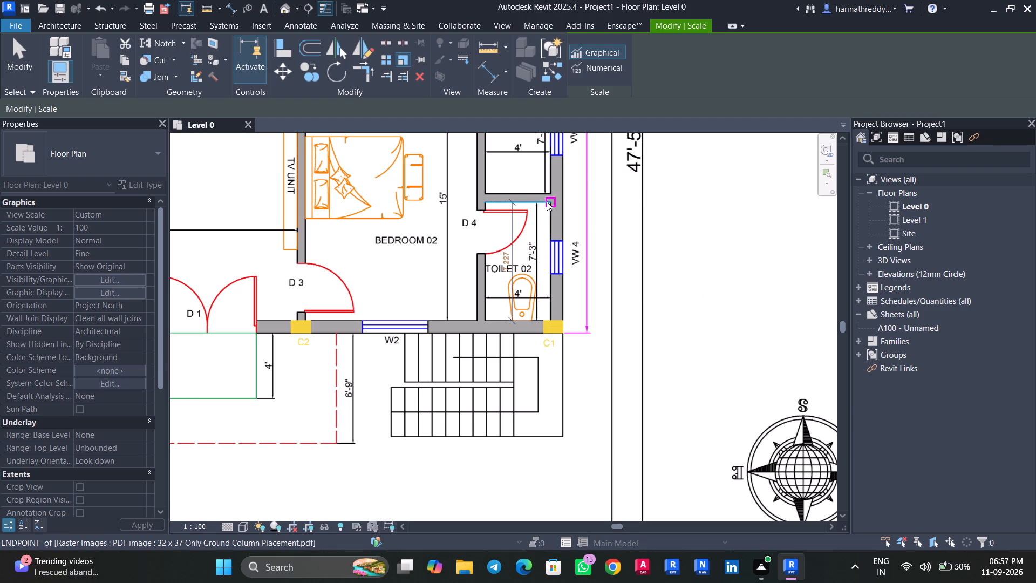
{"action": "key", "text": "apostrophe"}
{"action": "type", "text": "3\""}
{"action": "key", "text": "Return"}
Rescale the PDF graphically along the plot's upper boundary line, corner to corner, setting that length to 43'.
{"action": "scroll", "coordinate": [501, 283], "scroll_direction": "down", "scroll_amount": 11}
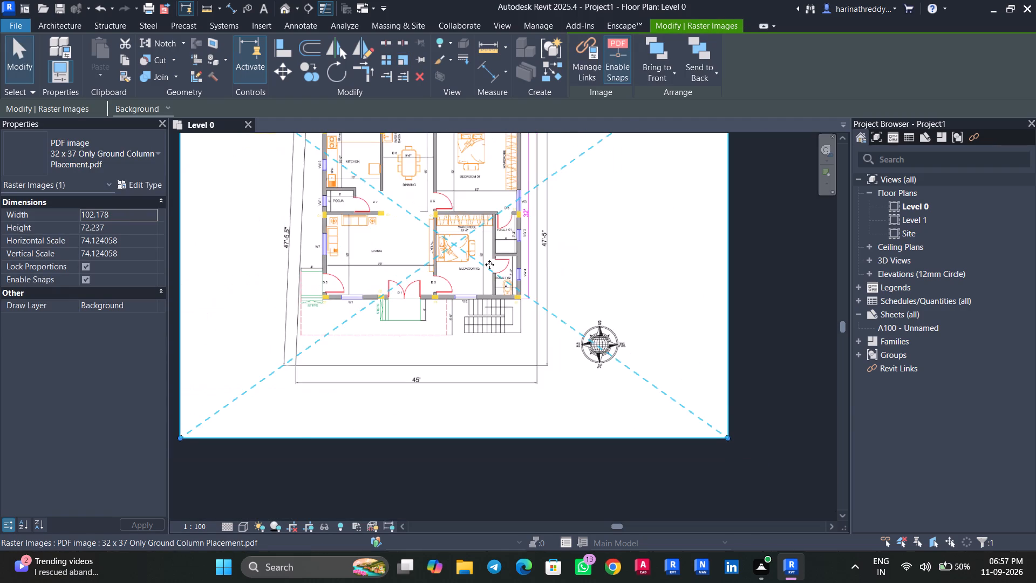
{"action": "scroll", "coordinate": [427, 223], "scroll_direction": "up", "scroll_amount": 6}
{"action": "scroll", "coordinate": [411, 220], "scroll_direction": "down", "scroll_amount": 4}
{"action": "scroll", "coordinate": [427, 184], "scroll_direction": "up", "scroll_amount": 2}
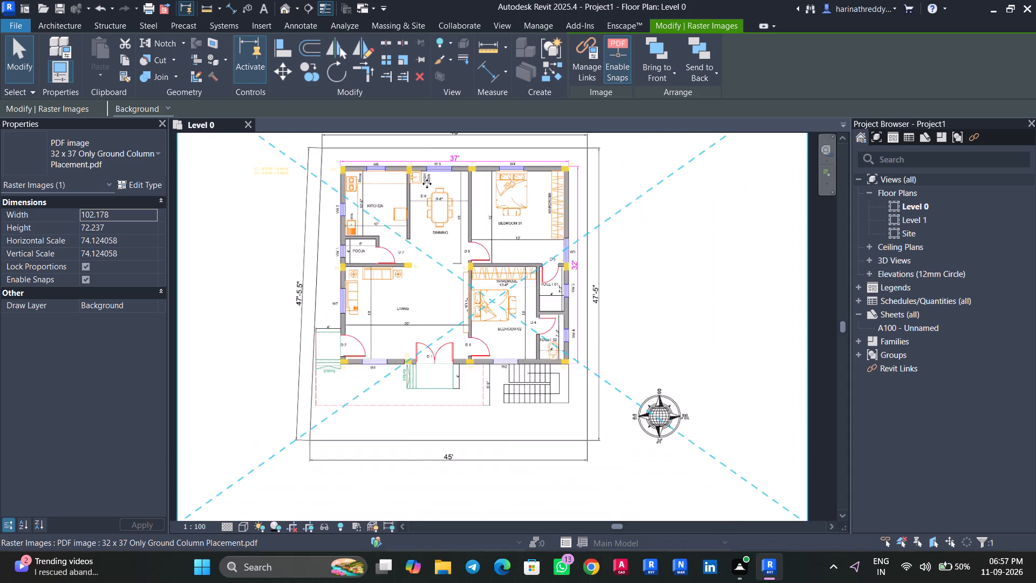
{"action": "middle_click_drag", "start_coordinate": [427, 184], "coordinate": [444, 255]}
{"action": "scroll", "coordinate": [444, 255], "scroll_direction": "up", "scroll_amount": 1}
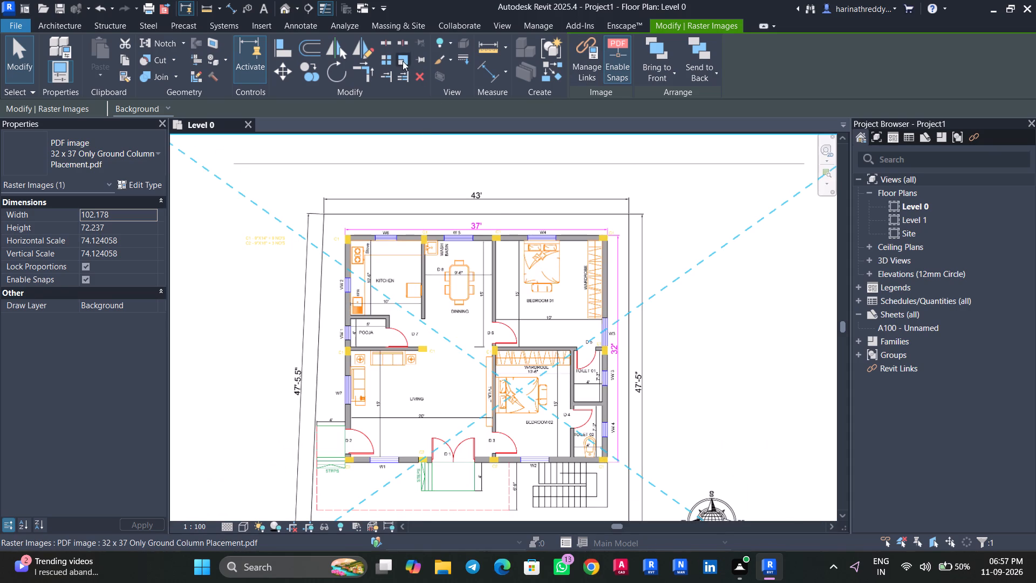
{"action": "left_click", "coordinate": [403, 61]}
{"action": "scroll", "coordinate": [327, 206], "scroll_direction": "up", "scroll_amount": 1}
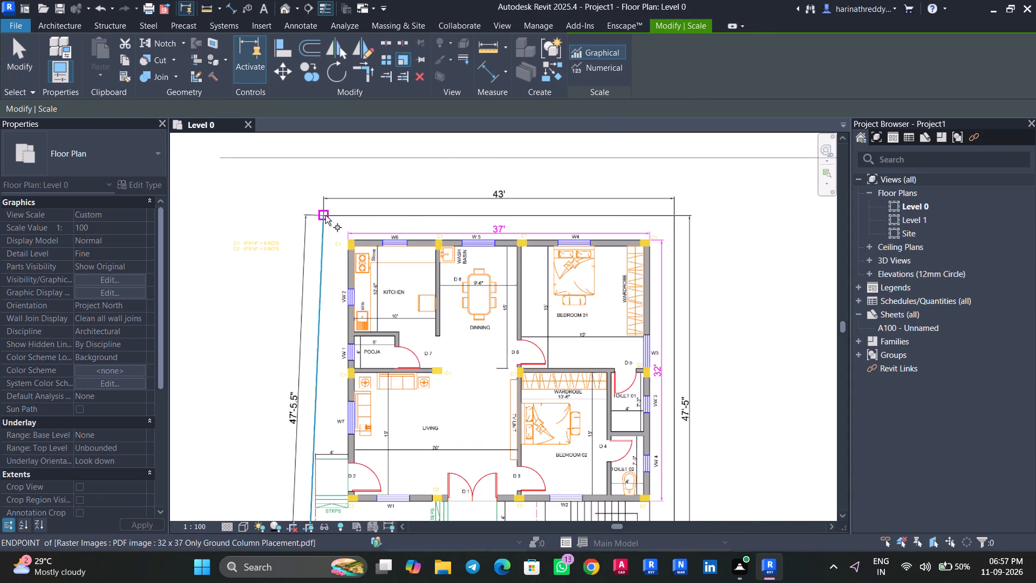
{"action": "left_click", "coordinate": [325, 215]}
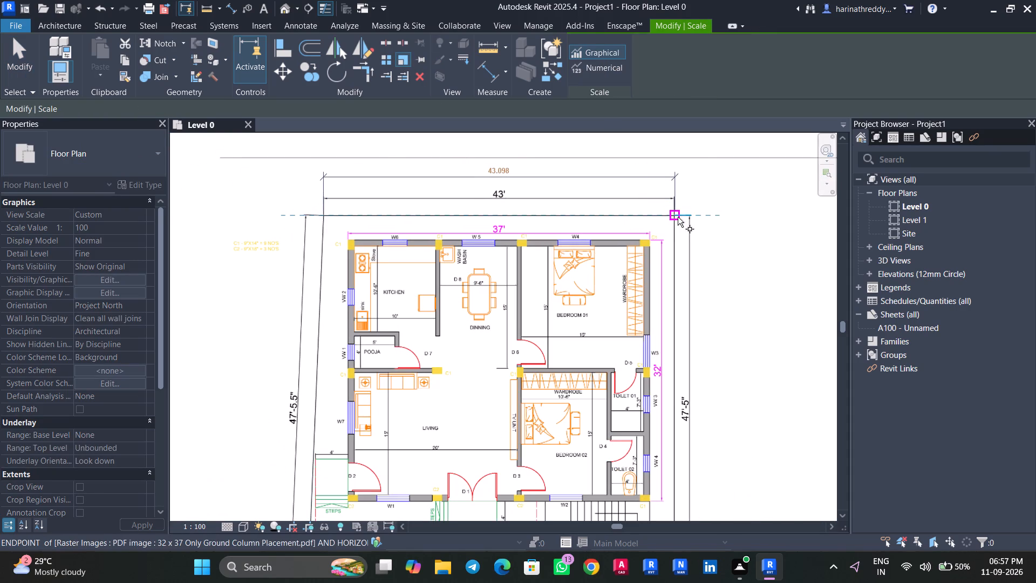
{"action": "left_click", "coordinate": [673, 218]}
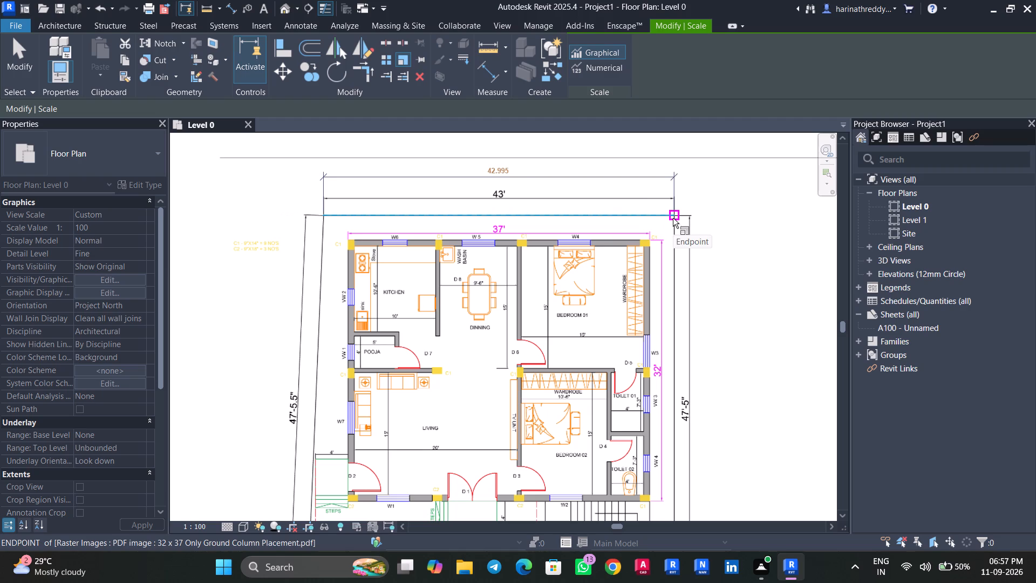
{"action": "type", "text": "43'"}
{"action": "key", "text": "Return"}
{"action": "key", "text": "Escape"}
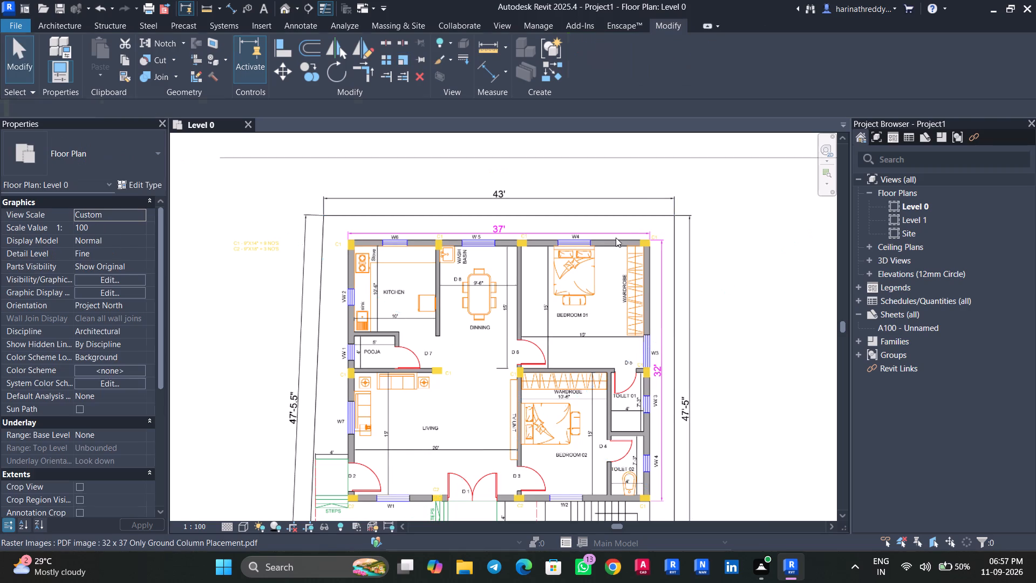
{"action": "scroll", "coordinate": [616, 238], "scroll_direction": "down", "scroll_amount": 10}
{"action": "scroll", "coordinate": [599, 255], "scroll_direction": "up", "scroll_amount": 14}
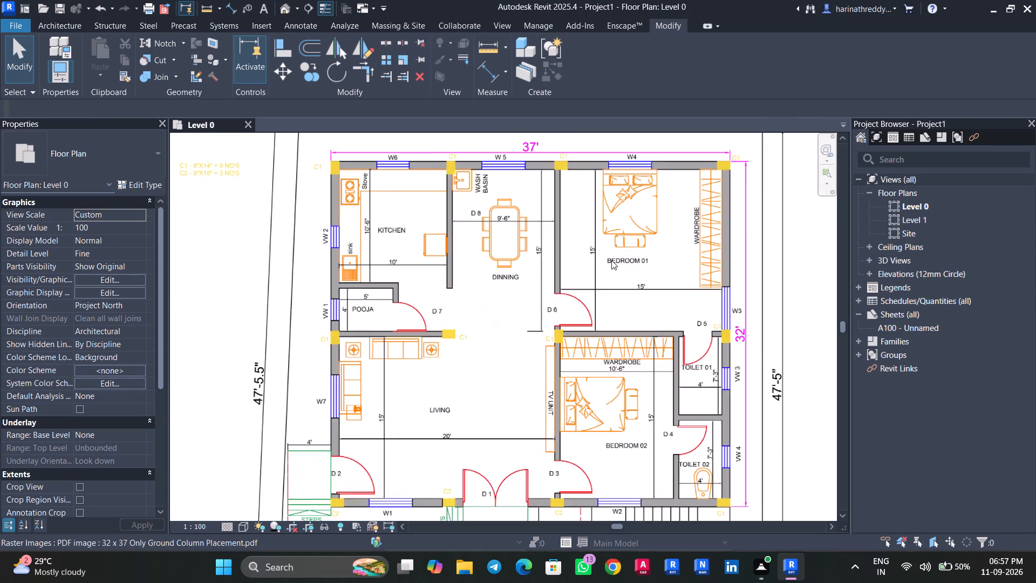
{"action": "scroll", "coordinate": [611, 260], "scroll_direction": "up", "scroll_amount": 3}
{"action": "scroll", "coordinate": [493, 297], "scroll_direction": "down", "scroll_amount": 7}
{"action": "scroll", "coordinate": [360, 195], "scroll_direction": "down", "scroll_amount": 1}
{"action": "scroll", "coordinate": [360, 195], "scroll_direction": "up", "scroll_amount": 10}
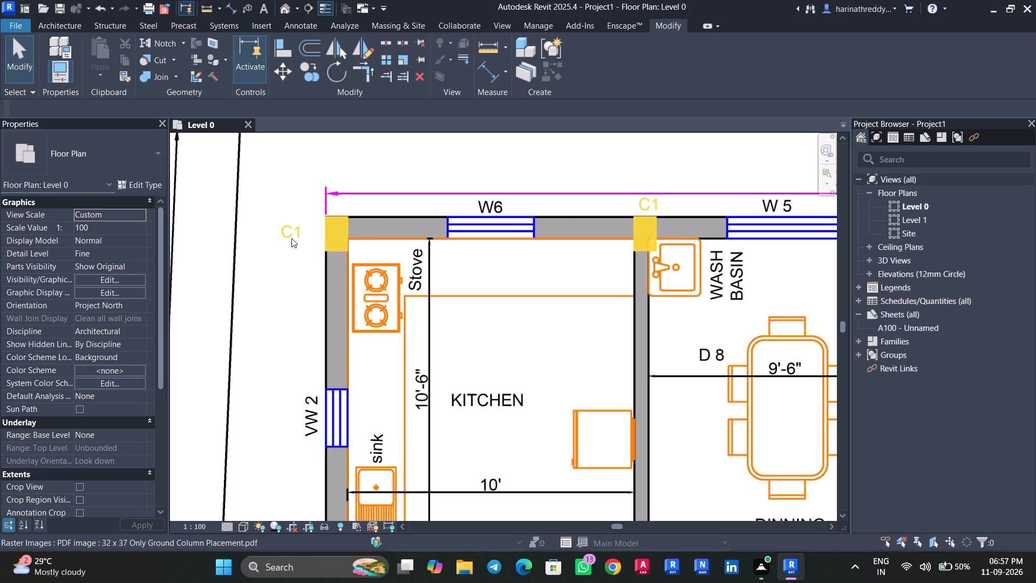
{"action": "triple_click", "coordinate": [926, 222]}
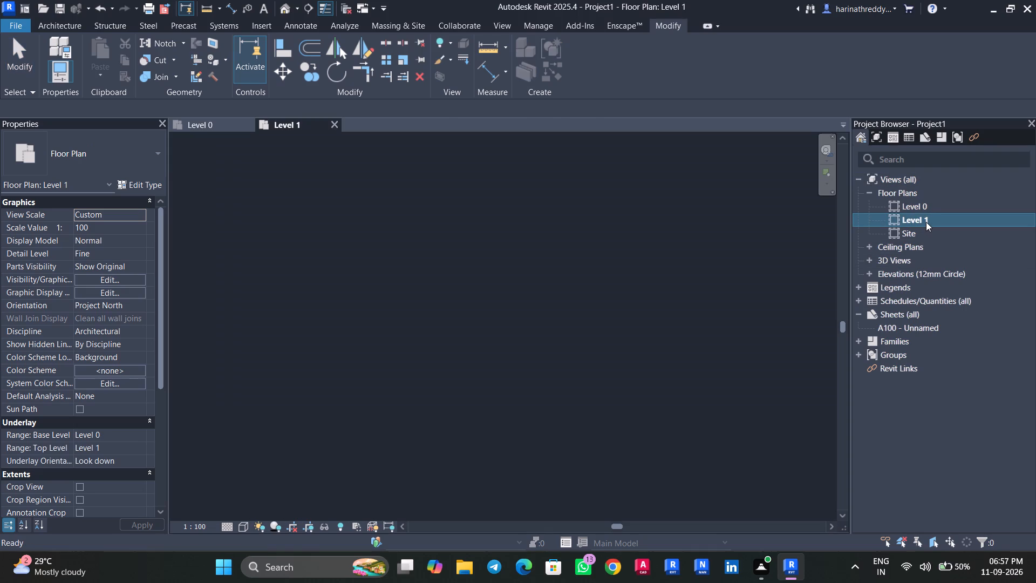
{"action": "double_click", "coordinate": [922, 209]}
Open the East elevation and set the elevation of Level 1 to 3000 mm.
{"action": "left_click", "coordinate": [870, 273]}
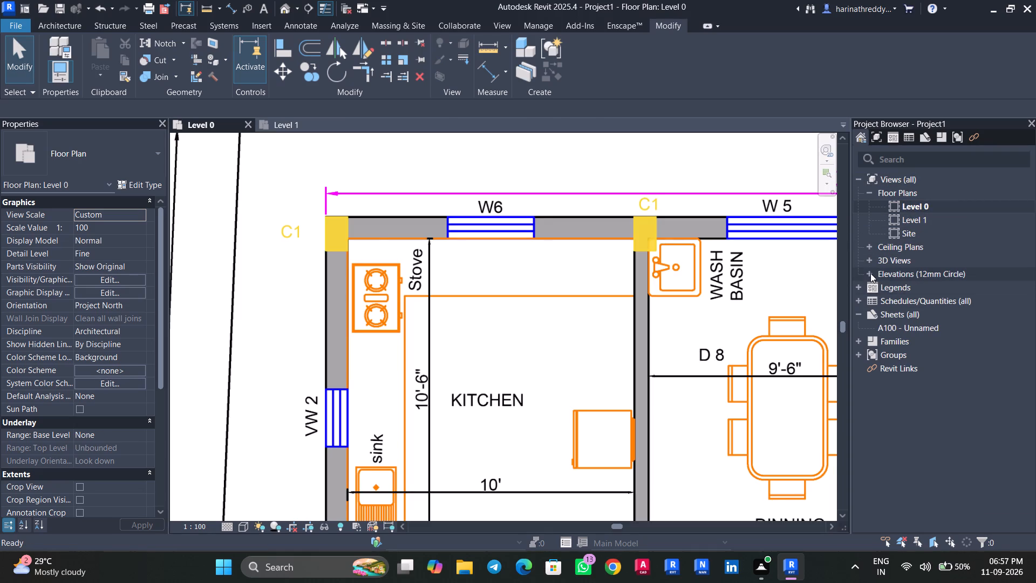
{"action": "double_click", "coordinate": [902, 288]}
{"action": "scroll", "coordinate": [515, 291], "scroll_direction": "down", "scroll_amount": 4}
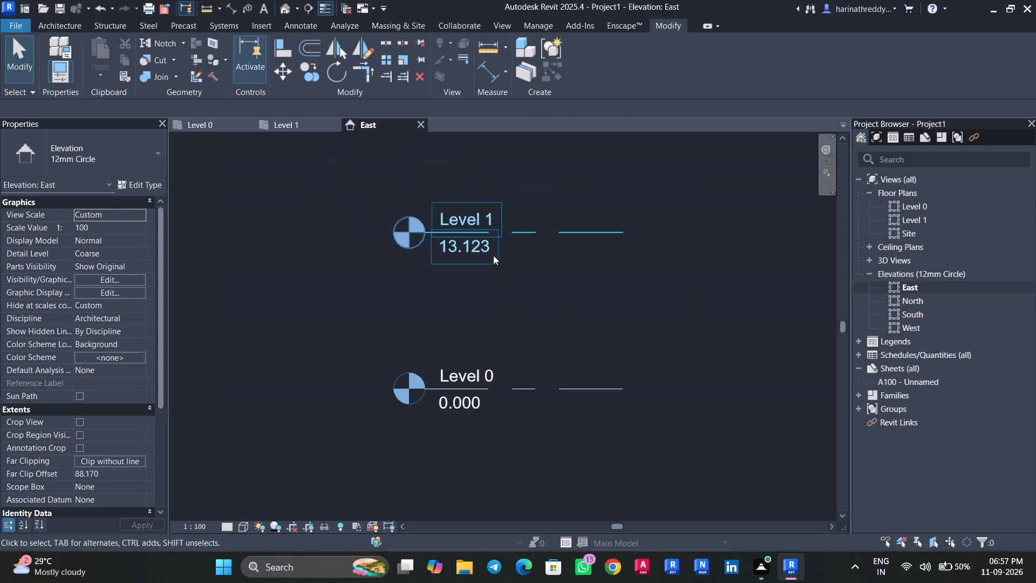
{"action": "left_click", "coordinate": [487, 245]}
{"action": "left_click", "coordinate": [484, 247]}
{"action": "type", "text": "300"}
{"action": "type", "text": "0mm"}
{"action": "key", "text": "Return"}
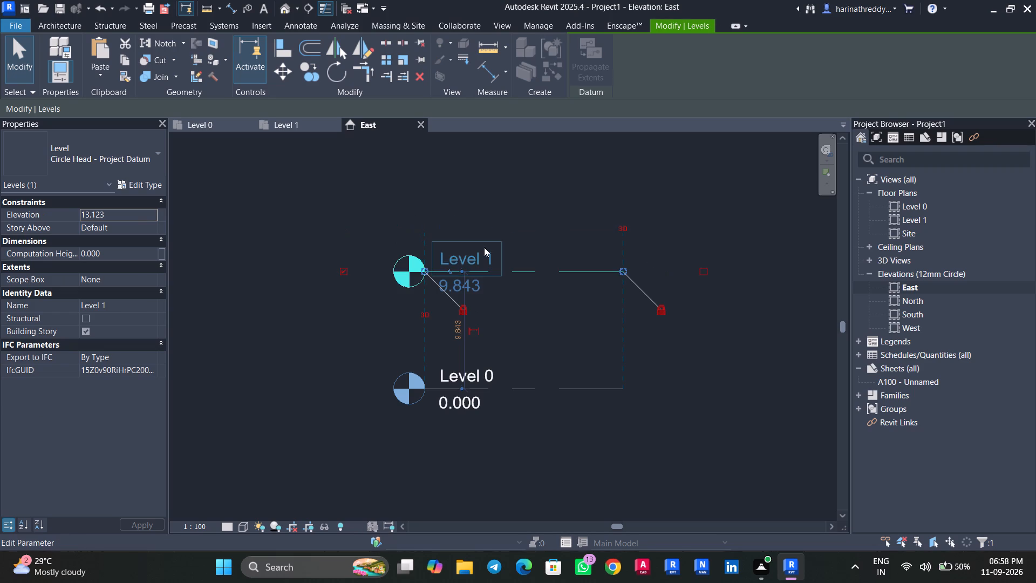
Stretch the Level 1 and Level 0 lines together at the ends opposite their heads, to about four times their length.
{"action": "scroll", "coordinate": [496, 297], "scroll_direction": "up", "scroll_amount": 1}
{"action": "scroll", "coordinate": [496, 297], "scroll_direction": "down", "scroll_amount": 6}
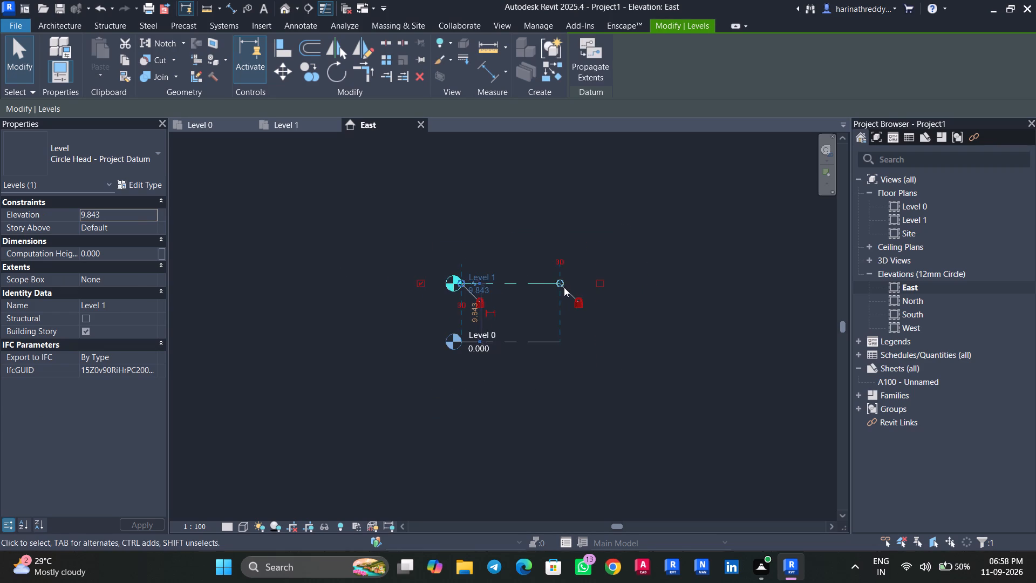
{"action": "scroll", "coordinate": [564, 287], "scroll_direction": "down", "scroll_amount": 5}
{"action": "left_click_drag", "start_coordinate": [564, 283], "coordinate": [674, 286]}
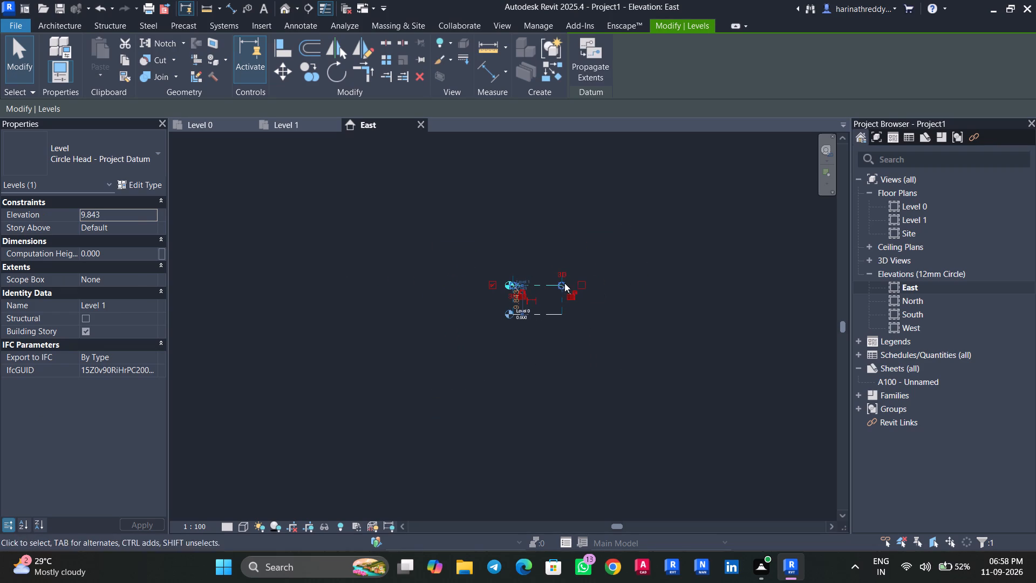
{"action": "left_click_drag", "start_coordinate": [562, 284], "coordinate": [666, 279]}
{"action": "key", "text": "Escape"}
{"action": "key", "text": "Escape"}
{"action": "left_click", "coordinate": [554, 276]}
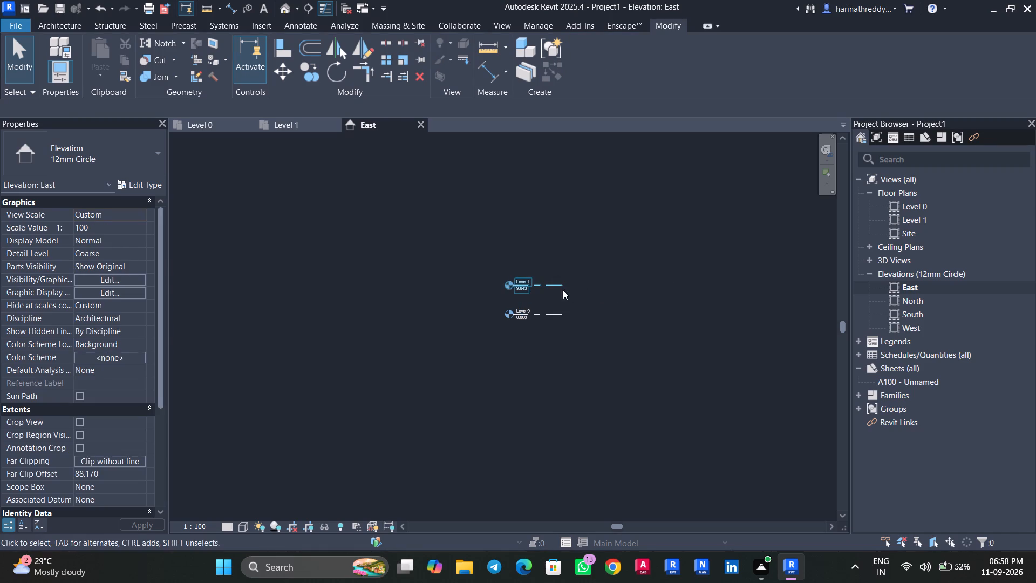
{"action": "left_click", "coordinate": [560, 284]}
{"action": "left_click_drag", "start_coordinate": [562, 284], "coordinate": [721, 263]}
{"action": "key", "text": "Escape"}
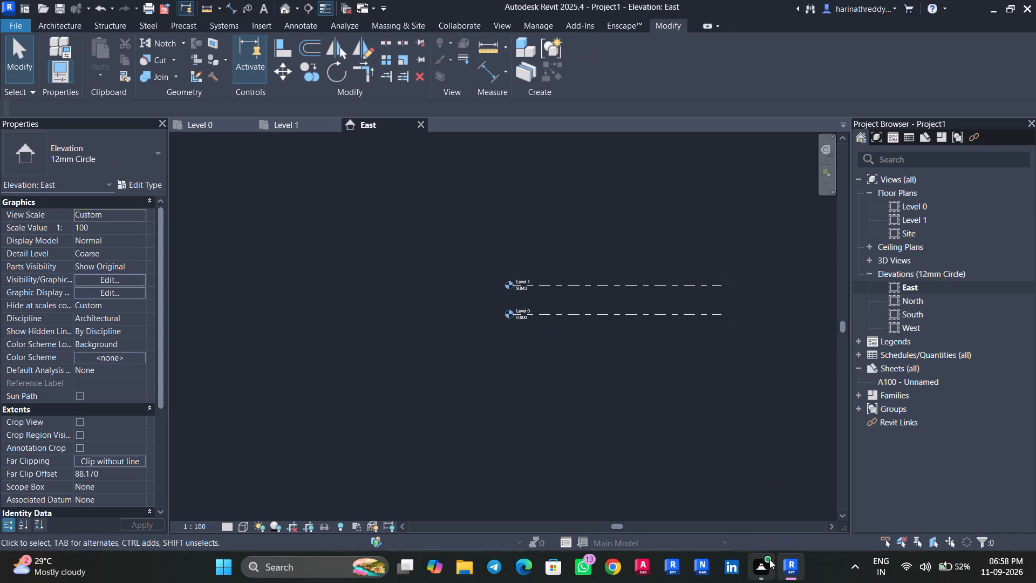
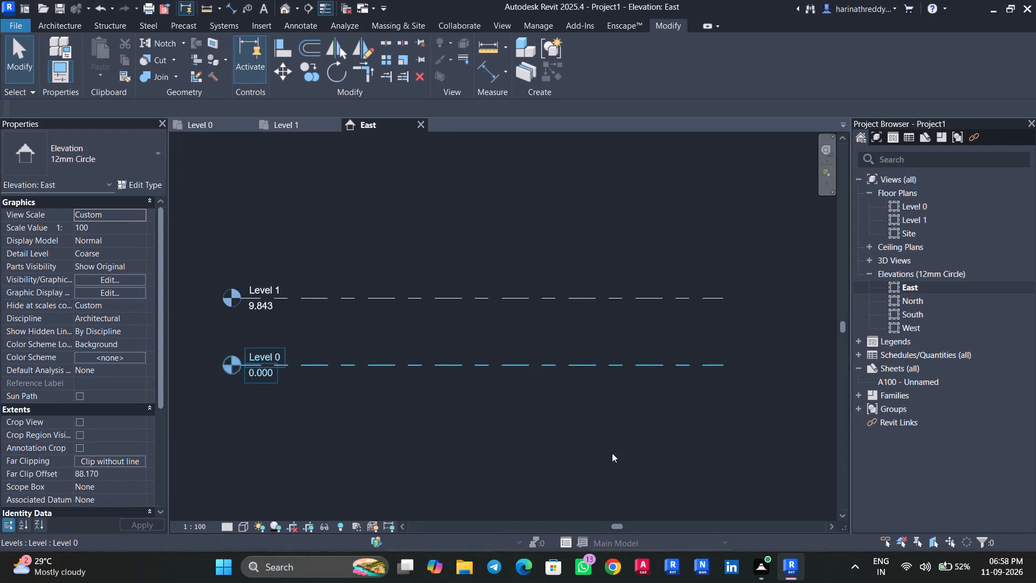
Return to the Level 0 plan and check the width and depth of the PDF's C1 column at the kitchen's outer corner, using Scale without rescaling.
{"action": "left_click", "coordinate": [197, 120]}
{"action": "scroll", "coordinate": [501, 301], "scroll_direction": "down", "scroll_amount": 4}
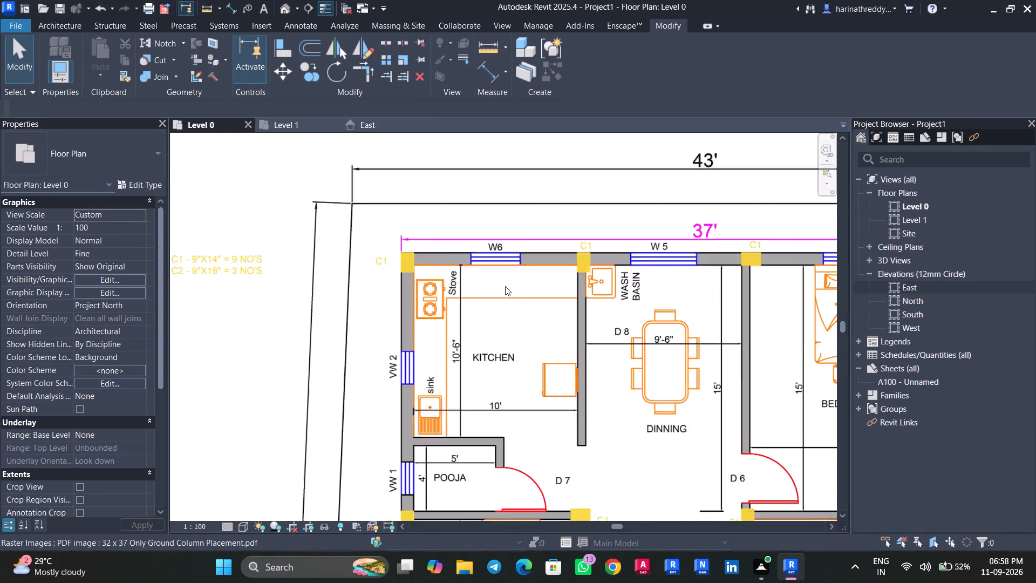
{"action": "scroll", "coordinate": [505, 286], "scroll_direction": "down", "scroll_amount": 4}
{"action": "scroll", "coordinate": [505, 286], "scroll_direction": "up", "scroll_amount": 8}
{"action": "left_click", "coordinate": [507, 284]}
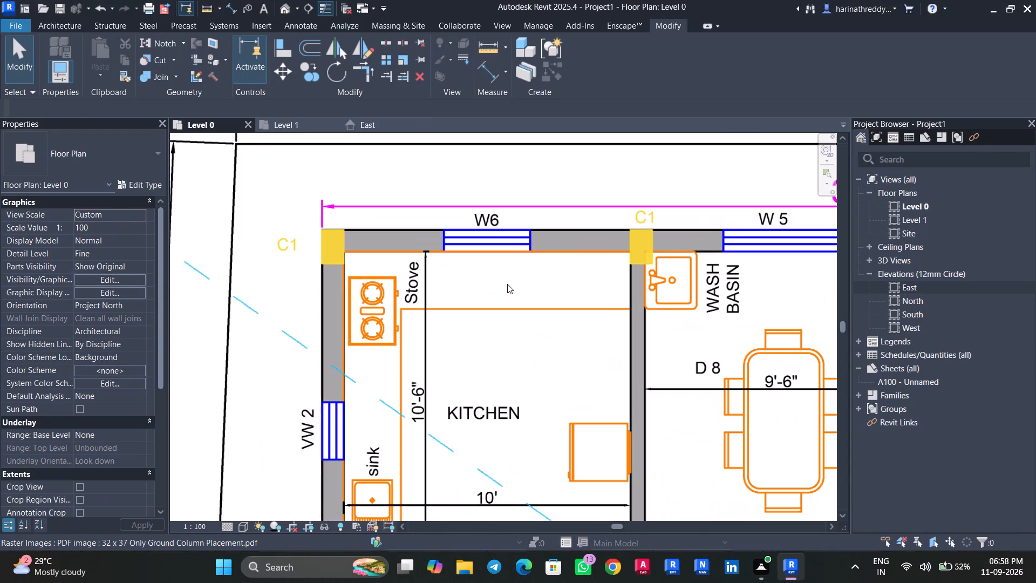
{"action": "left_click", "coordinate": [404, 61]}
{"action": "scroll", "coordinate": [336, 256], "scroll_direction": "up", "scroll_amount": 5}
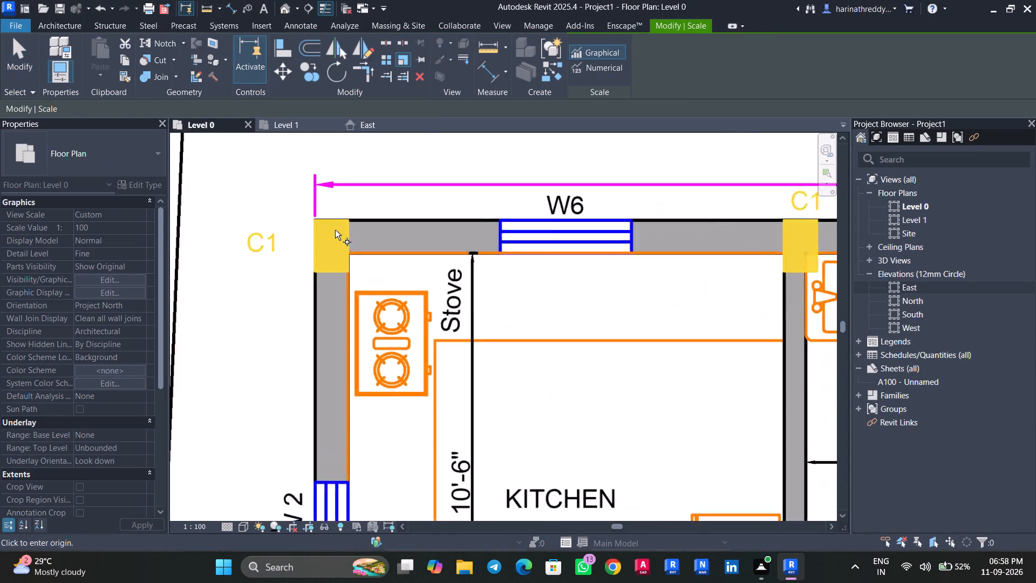
{"action": "scroll", "coordinate": [335, 230], "scroll_direction": "up", "scroll_amount": 1}
{"action": "left_click", "coordinate": [306, 213]}
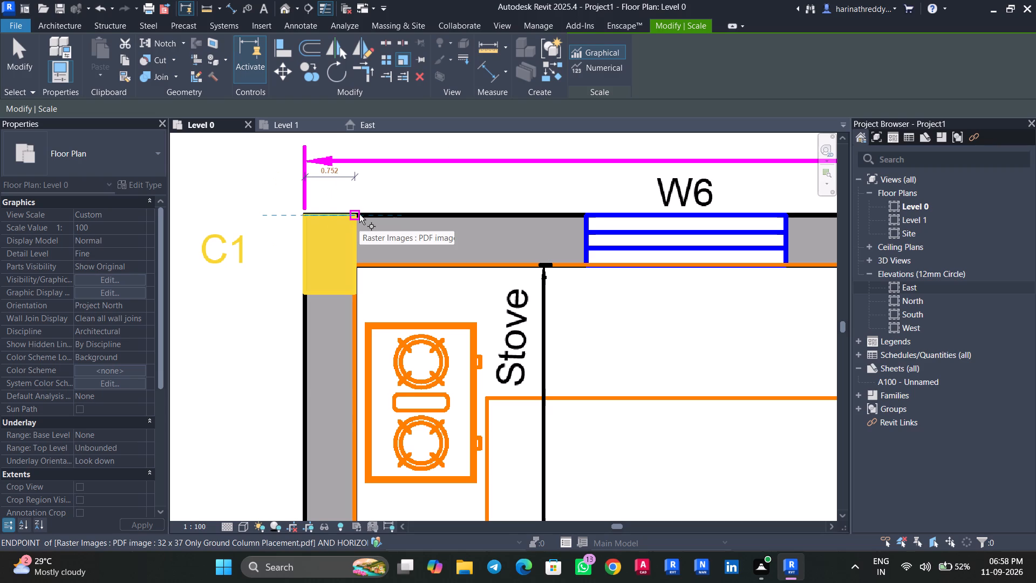
{"action": "key", "text": "Escape"}
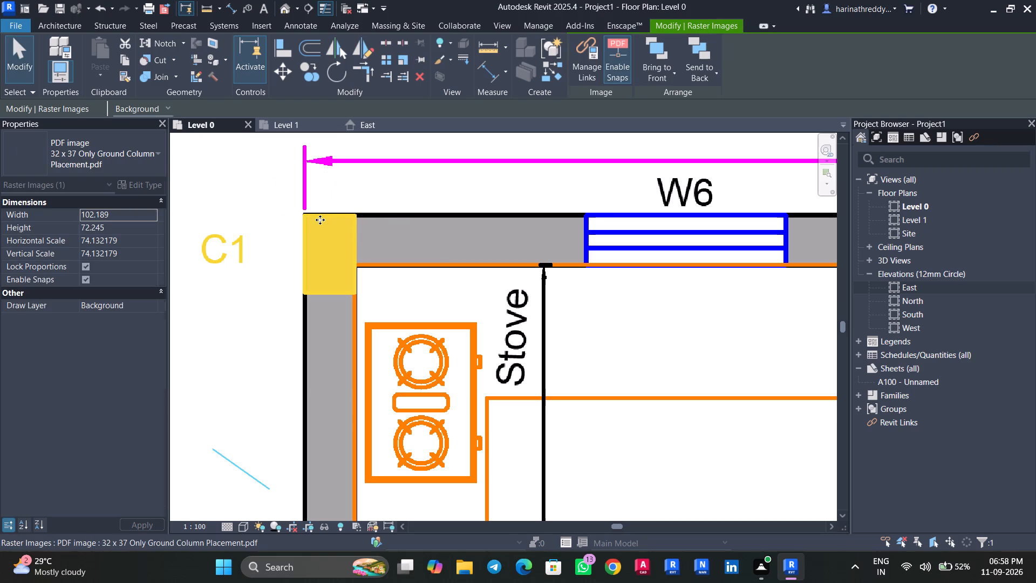
{"action": "left_click", "coordinate": [400, 59]}
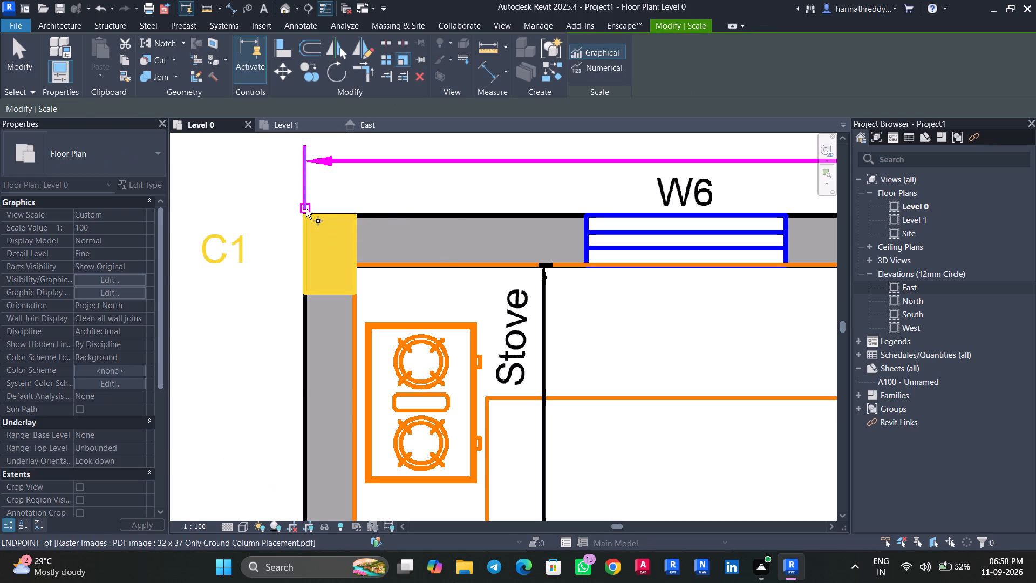
{"action": "left_click", "coordinate": [306, 213]}
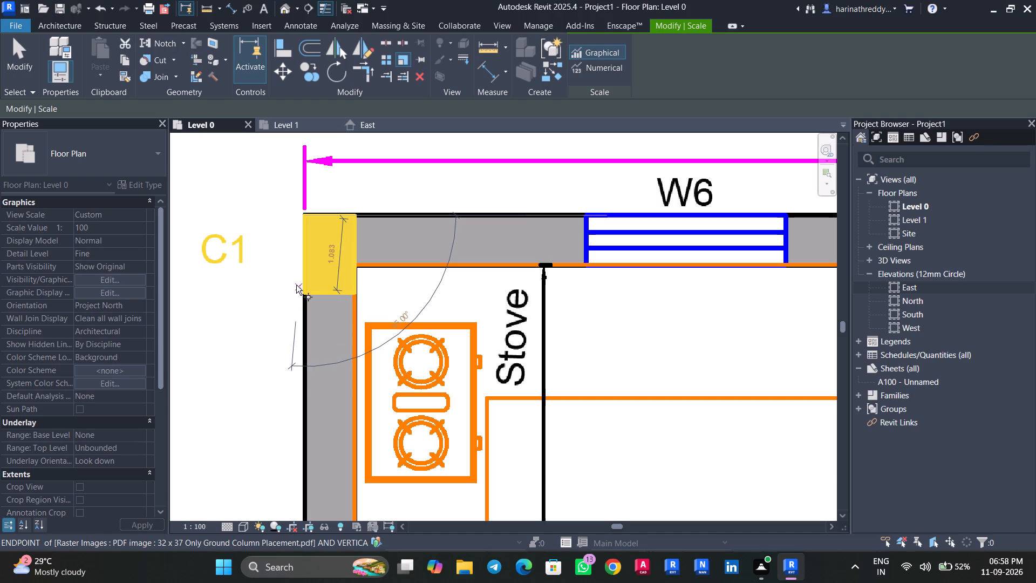
{"action": "key", "text": "Escape"}
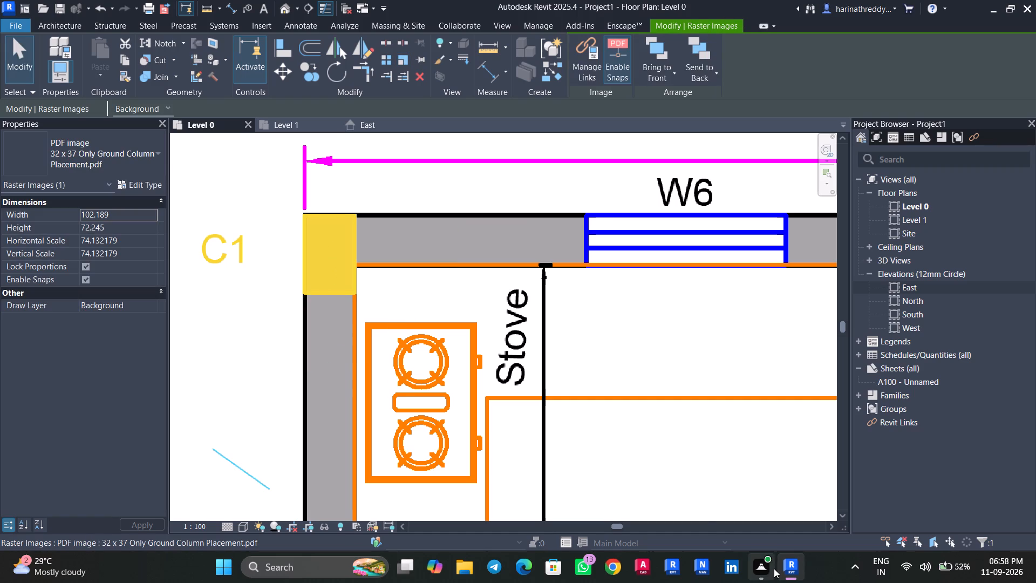
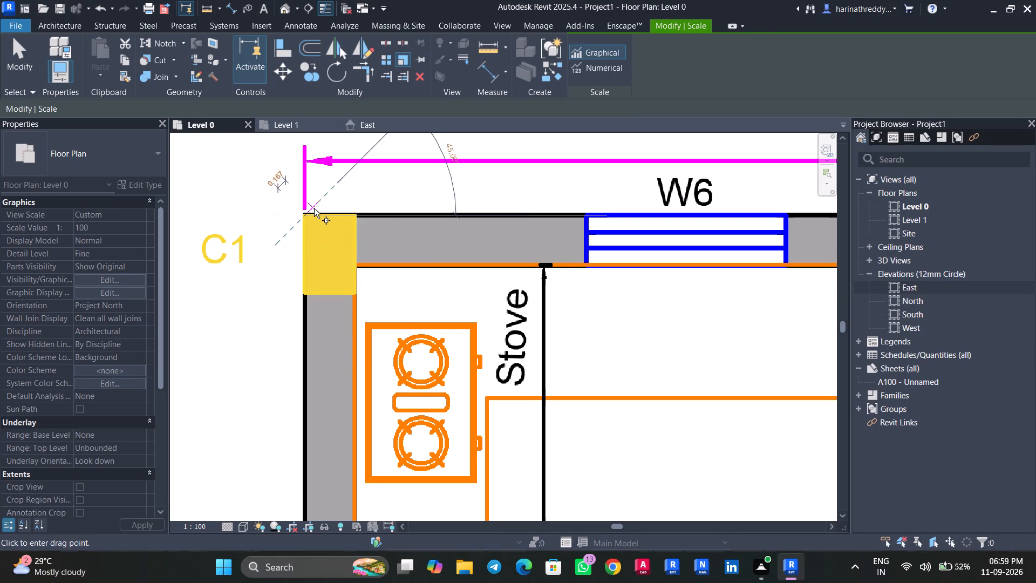
Check the long side of the C1 column at the kitchen's outer corner with Scale, without rescaling the PDF.
{"action": "key", "text": "Escape"}
{"action": "left_click", "coordinate": [313, 227]}
{"action": "left_click", "coordinate": [409, 55]}
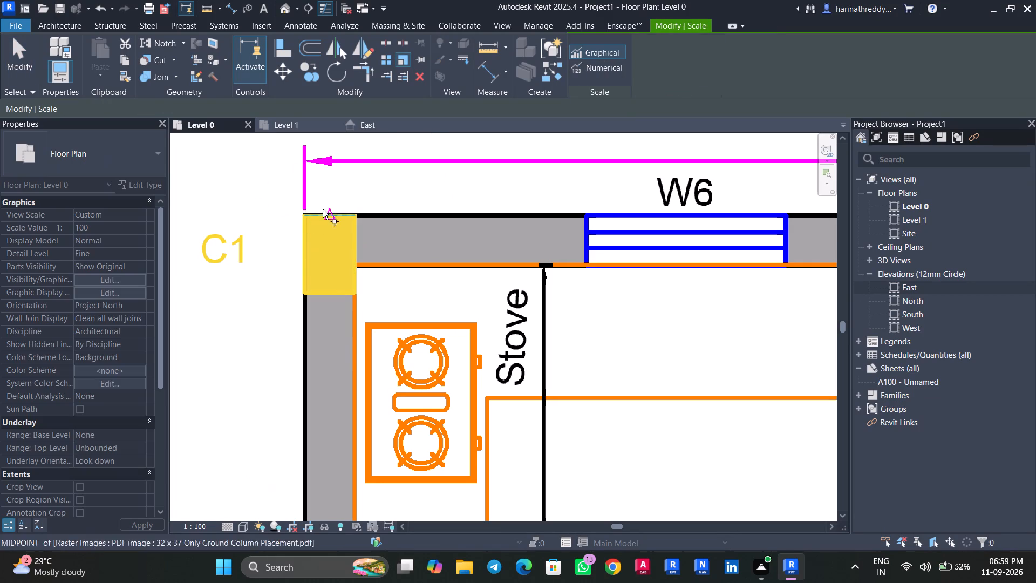
{"action": "left_click", "coordinate": [304, 213]}
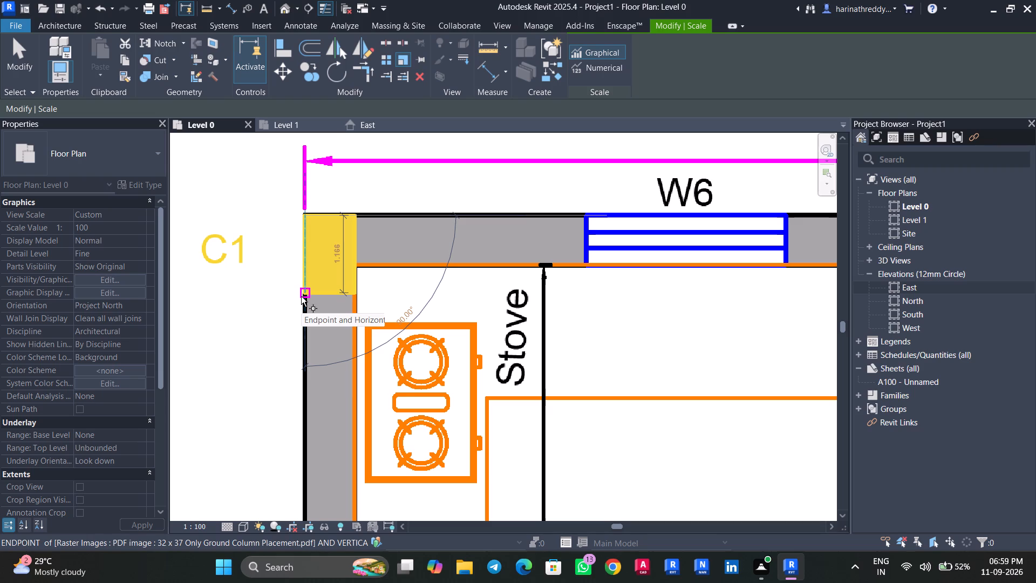
{"action": "key", "text": "Escape"}
Examine the positions and orientations of the C1 columns along the kitchen, dining, pooja and bedroom walls.
{"action": "scroll", "coordinate": [302, 297], "scroll_direction": "down", "scroll_amount": 3}
{"action": "scroll", "coordinate": [302, 297], "scroll_direction": "up", "scroll_amount": 1}
{"action": "scroll", "coordinate": [302, 297], "scroll_direction": "down", "scroll_amount": 5}
{"action": "scroll", "coordinate": [302, 297], "scroll_direction": "up", "scroll_amount": 1}
{"action": "scroll", "coordinate": [302, 297], "scroll_direction": "down", "scroll_amount": 1}
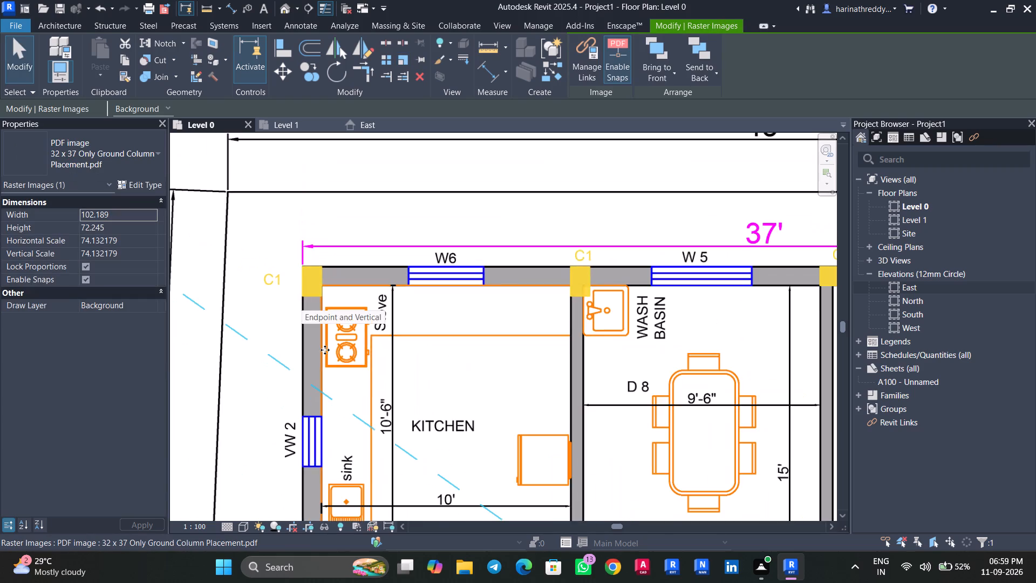
{"action": "scroll", "coordinate": [379, 394], "scroll_direction": "down", "scroll_amount": 3}
{"action": "middle_click_drag", "start_coordinate": [369, 419], "coordinate": [401, 288]}
{"action": "middle_click_drag", "start_coordinate": [367, 416], "coordinate": [399, 288]}
{"action": "scroll", "coordinate": [399, 289], "scroll_direction": "up", "scroll_amount": 3}
{"action": "scroll", "coordinate": [398, 315], "scroll_direction": "down", "scroll_amount": 2}
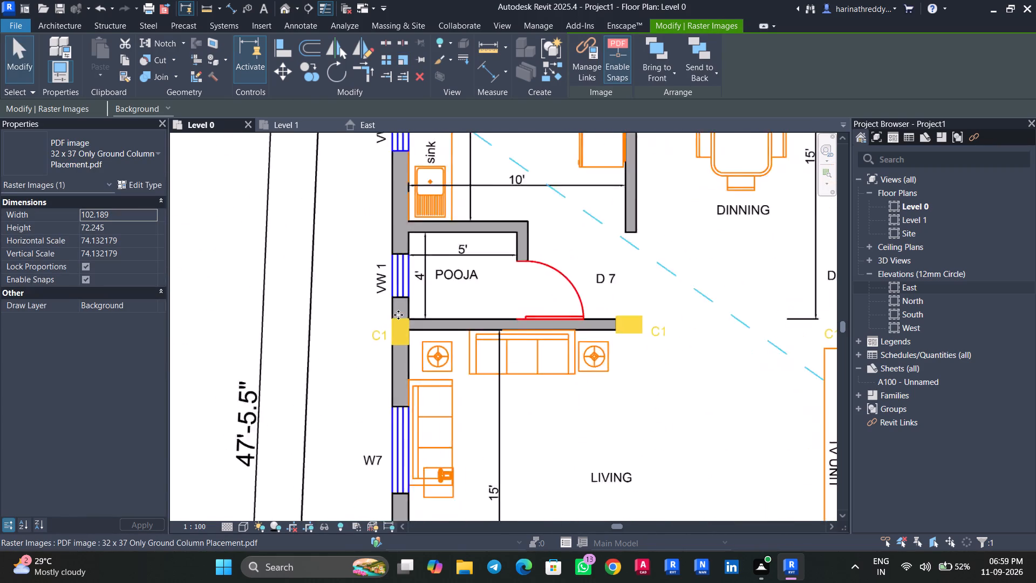
{"action": "scroll", "coordinate": [398, 315], "scroll_direction": "down", "scroll_amount": 5}
{"action": "scroll", "coordinate": [689, 364], "scroll_direction": "up", "scroll_amount": 6}
{"action": "middle_click_drag", "start_coordinate": [597, 295], "coordinate": [559, 525]}
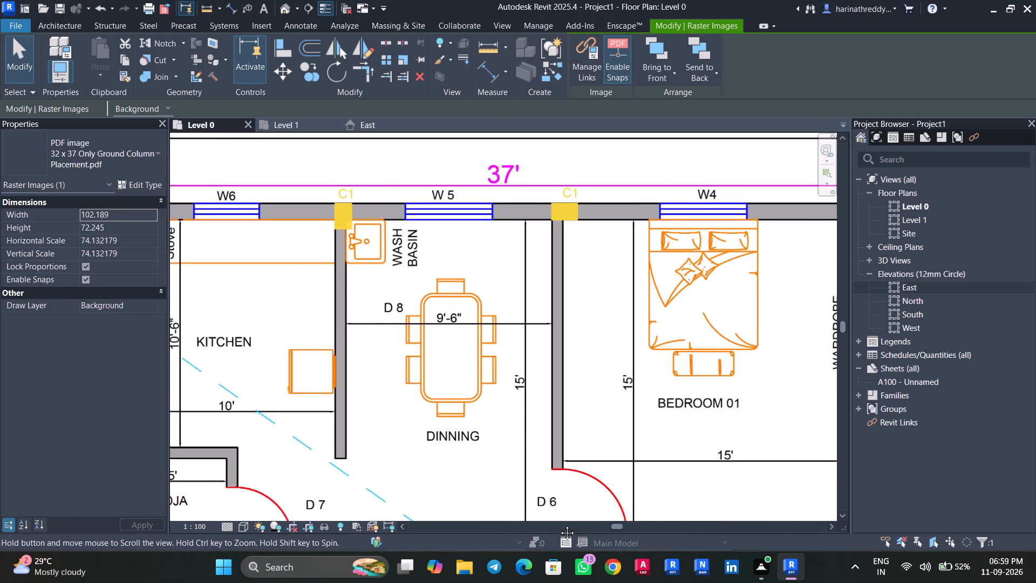
{"action": "middle_click_drag", "start_coordinate": [559, 525], "coordinate": [395, 297]}
{"action": "scroll", "coordinate": [395, 295], "scroll_direction": "down", "scroll_amount": 2}
{"action": "scroll", "coordinate": [640, 390], "scroll_direction": "up", "scroll_amount": 1}
{"action": "scroll", "coordinate": [640, 390], "scroll_direction": "down", "scroll_amount": 1}
{"action": "scroll", "coordinate": [642, 388], "scroll_direction": "up", "scroll_amount": 1}
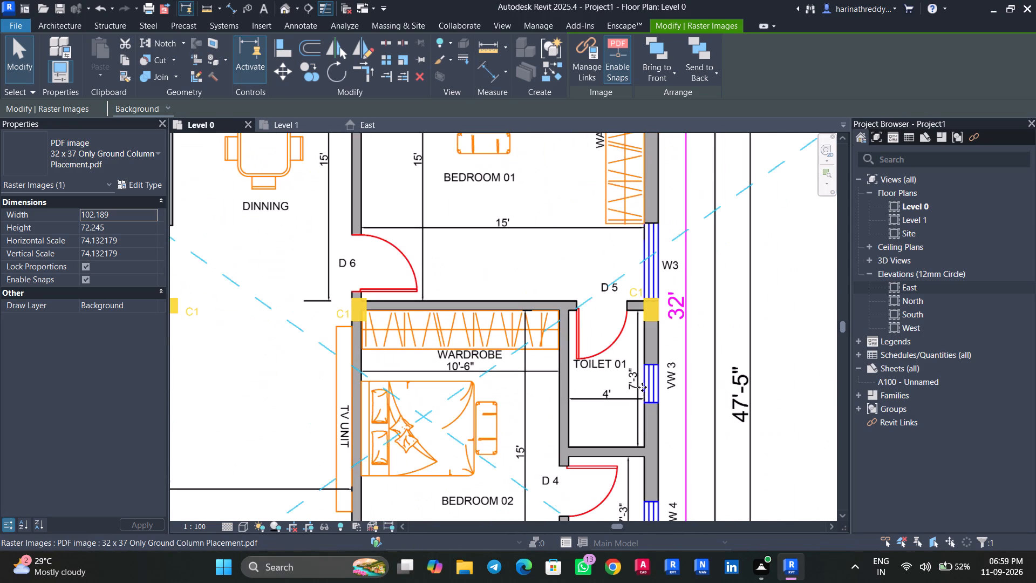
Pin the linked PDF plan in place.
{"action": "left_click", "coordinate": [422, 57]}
Examine the C1 and C2 columns along the entrance wall between the steps and the staircase.
{"action": "scroll", "coordinate": [463, 247], "scroll_direction": "down", "scroll_amount": 7}
{"action": "middle_click_drag", "start_coordinate": [560, 355], "coordinate": [624, 317]}
{"action": "scroll", "coordinate": [562, 311], "scroll_direction": "up", "scroll_amount": 3}
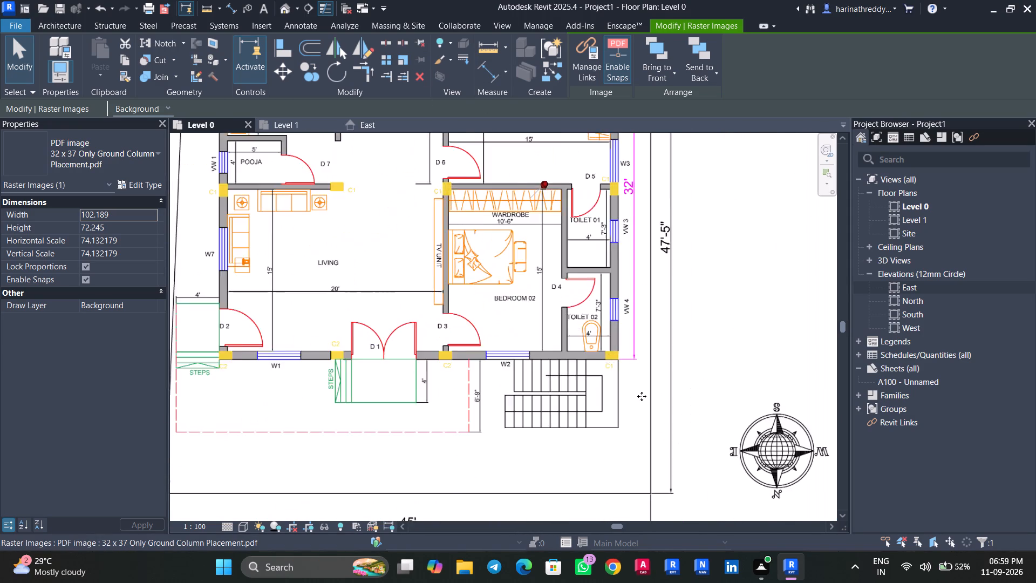
{"action": "scroll", "coordinate": [642, 396], "scroll_direction": "up", "scroll_amount": 6}
{"action": "scroll", "coordinate": [544, 375], "scroll_direction": "down", "scroll_amount": 5}
{"action": "scroll", "coordinate": [371, 355], "scroll_direction": "up", "scroll_amount": 5}
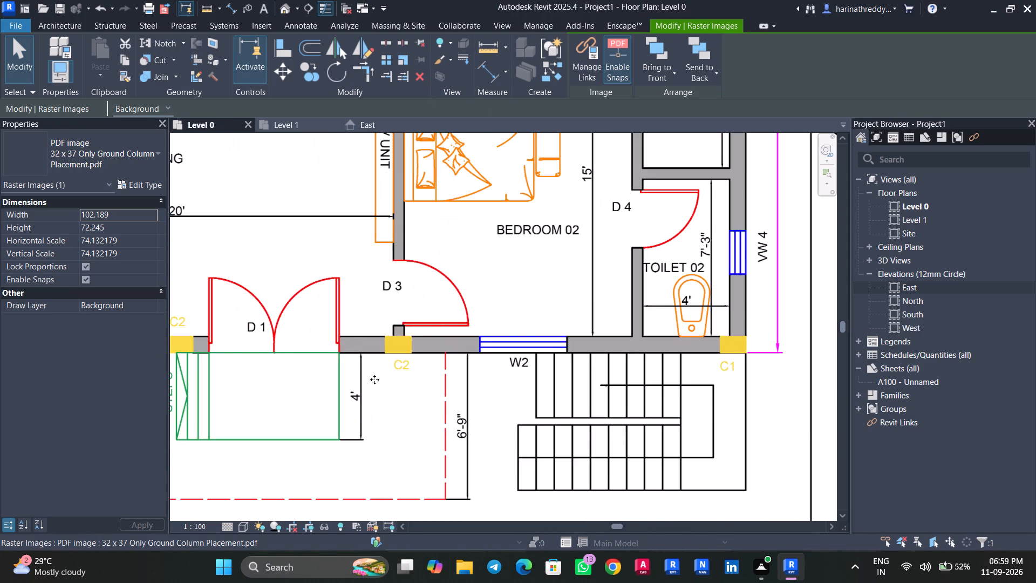
{"action": "left_click", "coordinate": [376, 378]}
{"action": "scroll", "coordinate": [376, 377], "scroll_direction": "down", "scroll_amount": 5}
{"action": "middle_click_drag", "start_coordinate": [379, 367], "coordinate": [534, 367]}
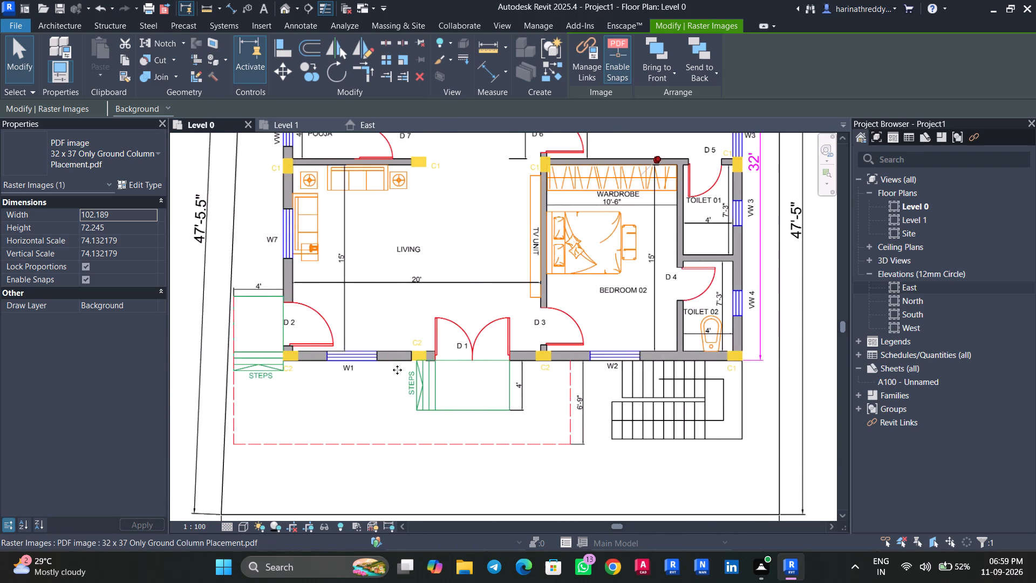
{"action": "scroll", "coordinate": [464, 369], "scroll_direction": "up", "scroll_amount": 1}
{"action": "scroll", "coordinate": [464, 369], "scroll_direction": "down", "scroll_amount": 1}
{"action": "scroll", "coordinate": [464, 369], "scroll_direction": "up", "scroll_amount": 2}
{"action": "scroll", "coordinate": [463, 369], "scroll_direction": "down", "scroll_amount": 2}
{"action": "middle_click_drag", "start_coordinate": [462, 369], "coordinate": [436, 374]}
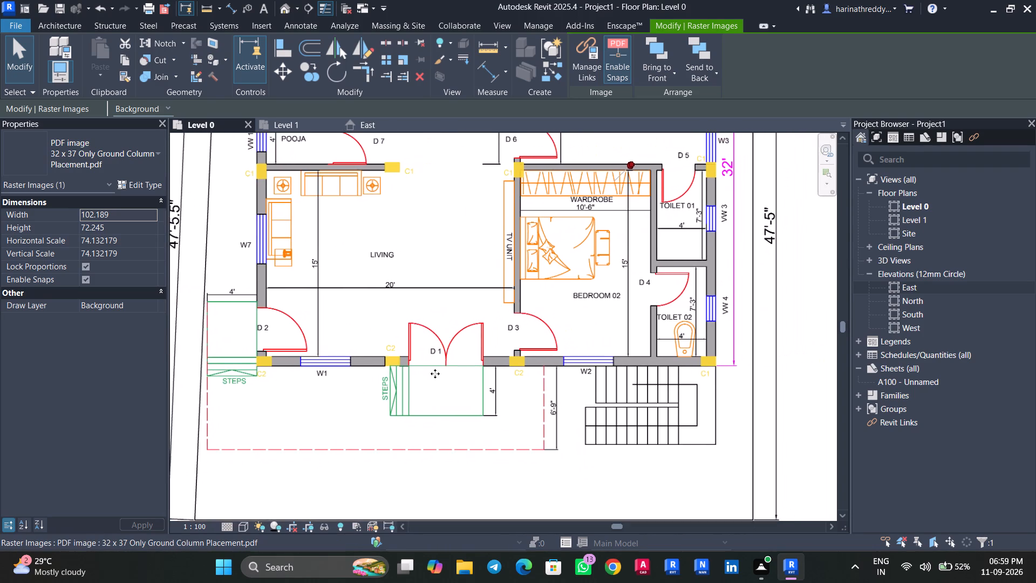
{"action": "scroll", "coordinate": [436, 369], "scroll_direction": "up", "scroll_amount": 2}
Unpin the PDF plan and check the depth and width of the C2 column beside door D3, using Scale without rescaling.
{"action": "left_click", "coordinate": [420, 43]}
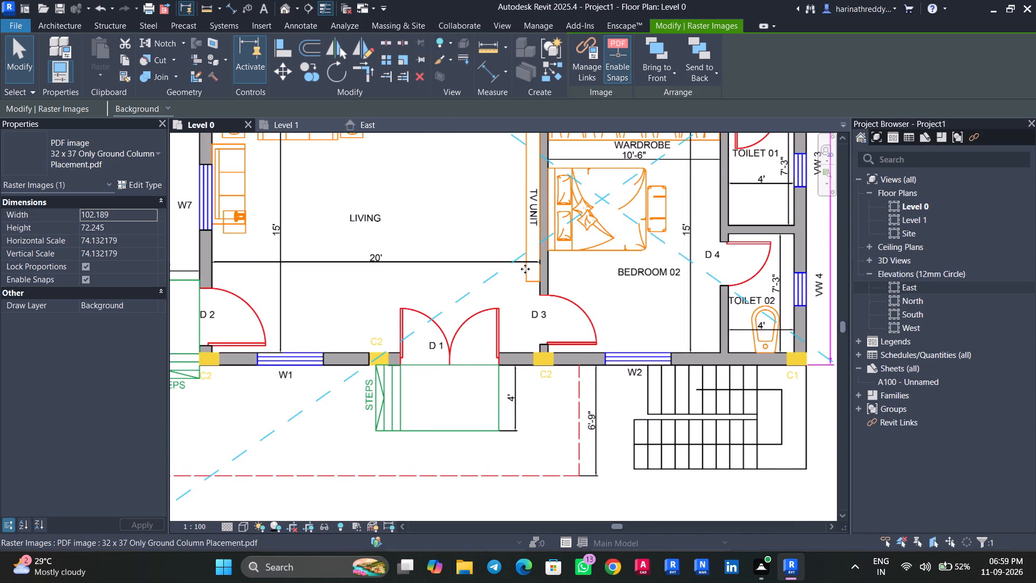
{"action": "left_click", "coordinate": [403, 64]}
{"action": "scroll", "coordinate": [565, 421], "scroll_direction": "up", "scroll_amount": 9}
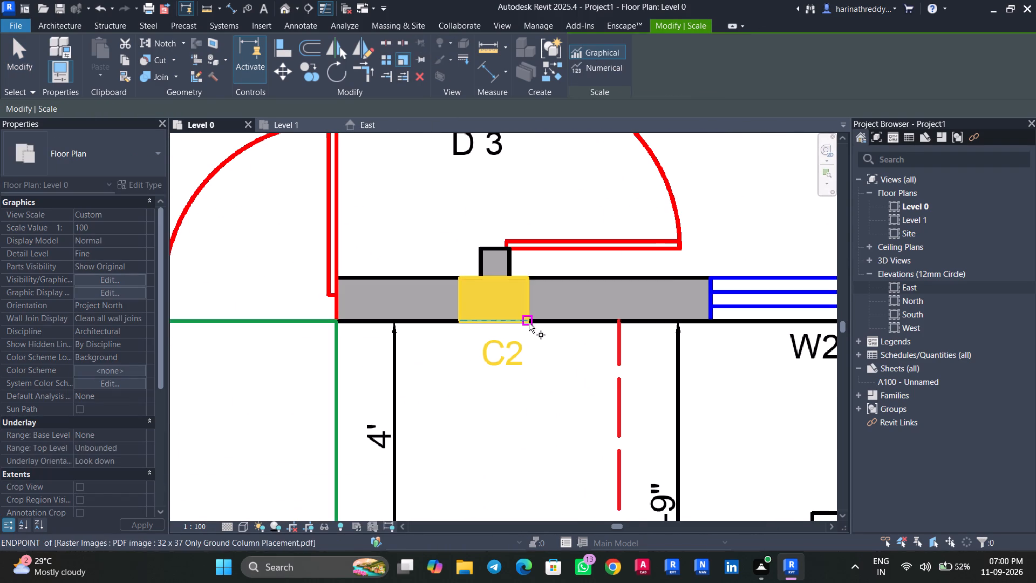
{"action": "left_click", "coordinate": [529, 322]}
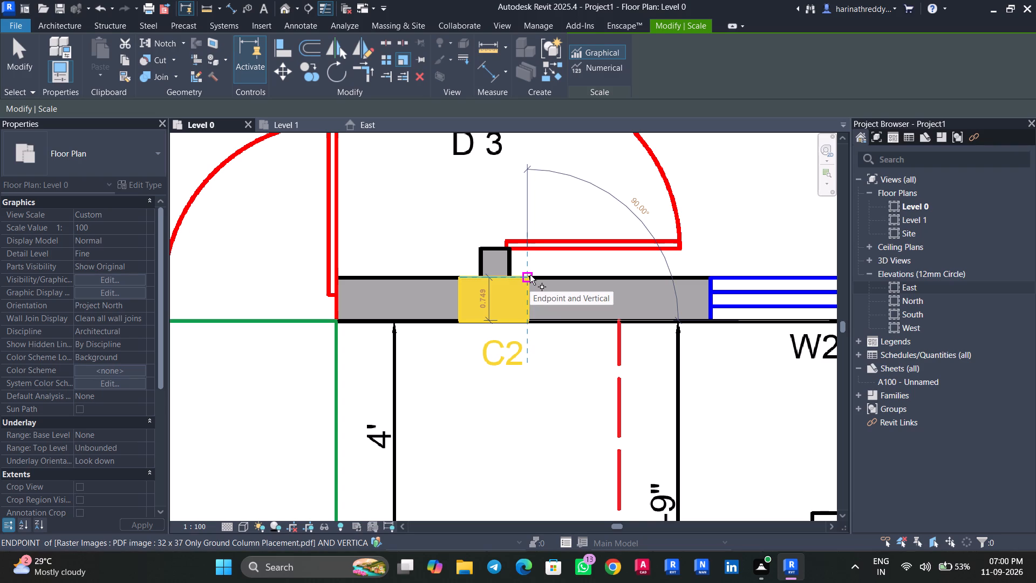
{"action": "key", "text": "Escape"}
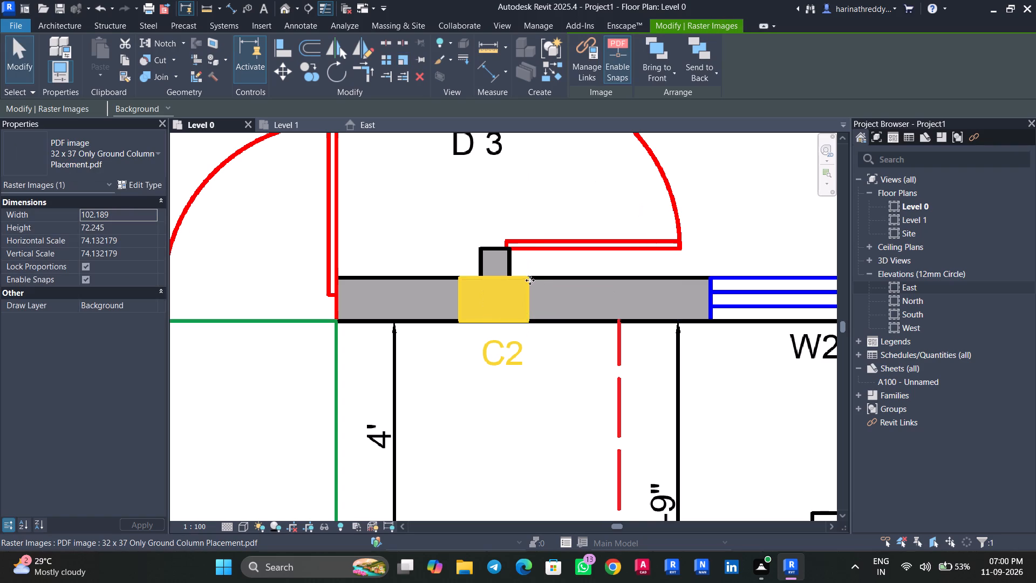
{"action": "left_click", "coordinate": [530, 282]}
{"action": "left_click", "coordinate": [400, 55]}
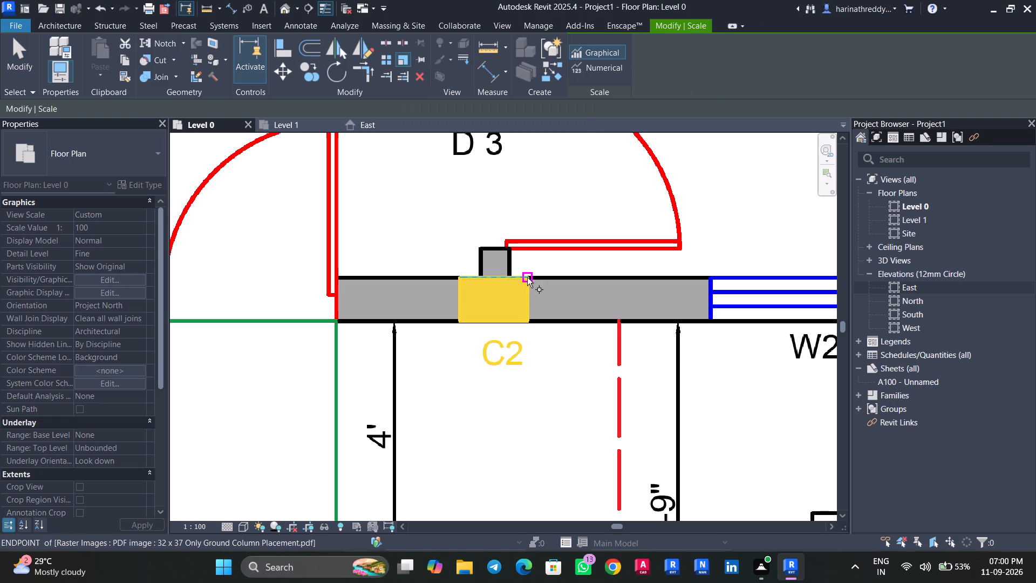
{"action": "left_click", "coordinate": [527, 277]}
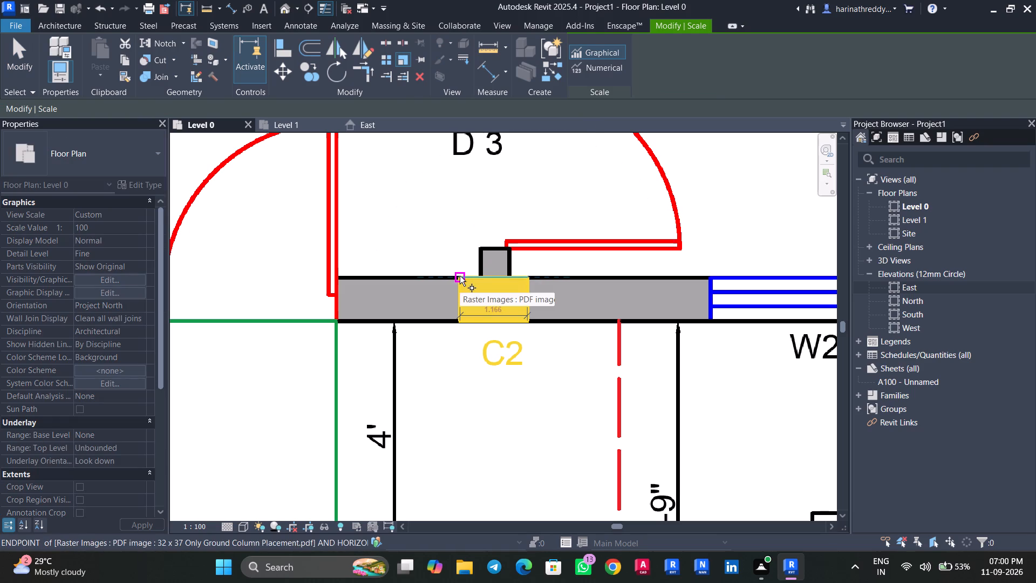
{"action": "key", "text": "Escape"}
{"action": "key", "text": "Escape"}
Pin the linked PDF plan in place.
{"action": "scroll", "coordinate": [479, 206], "scroll_direction": "up", "scroll_amount": 1}
{"action": "scroll", "coordinate": [476, 213], "scroll_direction": "down", "scroll_amount": 1}
{"action": "scroll", "coordinate": [475, 213], "scroll_direction": "up", "scroll_amount": 1}
{"action": "scroll", "coordinate": [475, 213], "scroll_direction": "down", "scroll_amount": 9}
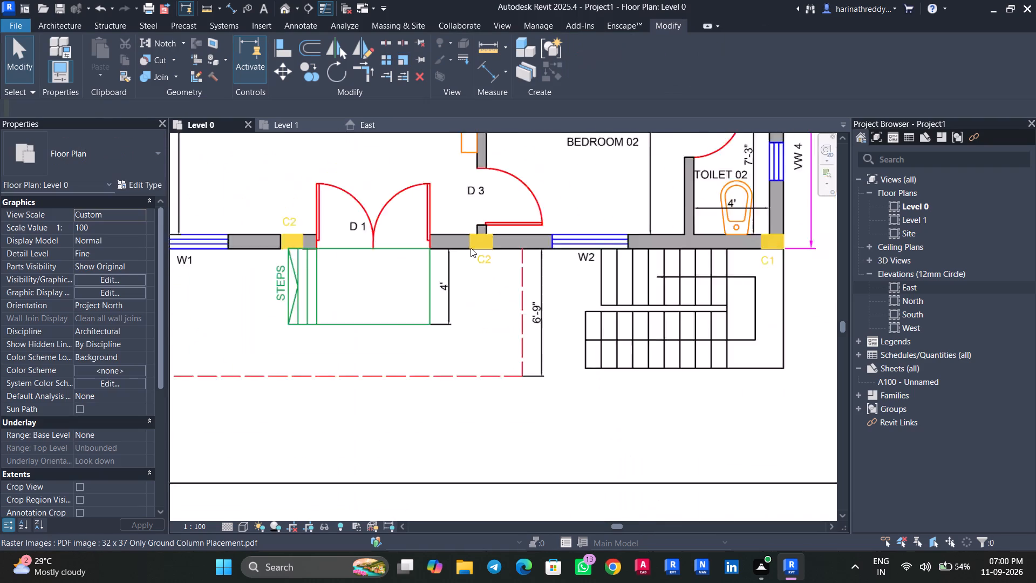
{"action": "middle_click_drag", "start_coordinate": [491, 290], "coordinate": [568, 345]}
{"action": "left_click", "coordinate": [440, 317]}
{"action": "left_click", "coordinate": [419, 62]}
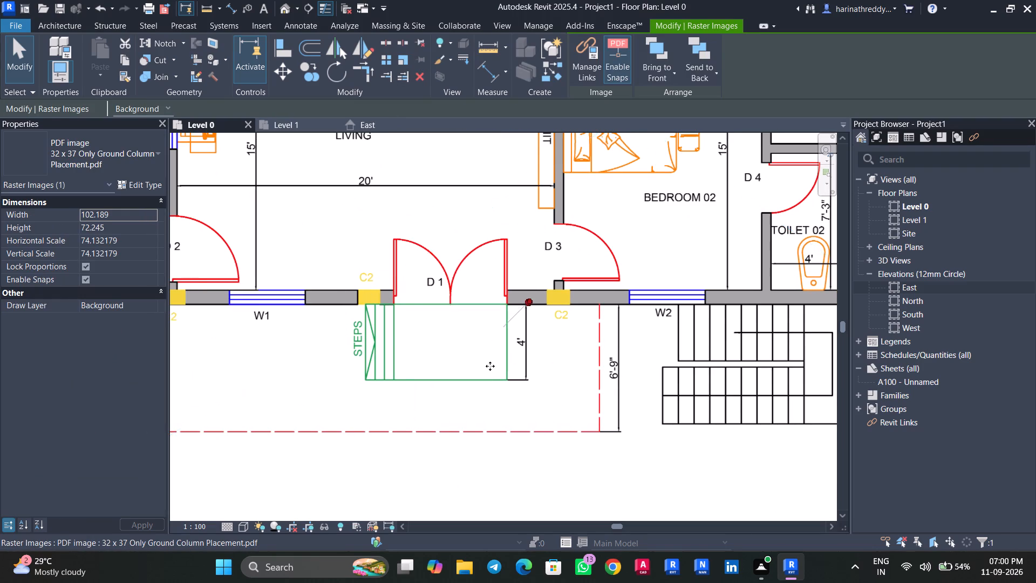
Start architectural column placement in the Level 0 plan with the Columns_Rectangular 450x600mm type.
{"action": "scroll", "coordinate": [487, 362], "scroll_direction": "down", "scroll_amount": 10}
{"action": "scroll", "coordinate": [464, 216], "scroll_direction": "up", "scroll_amount": 2}
{"action": "scroll", "coordinate": [464, 216], "scroll_direction": "down", "scroll_amount": 1}
{"action": "scroll", "coordinate": [464, 216], "scroll_direction": "up", "scroll_amount": 1}
{"action": "scroll", "coordinate": [464, 216], "scroll_direction": "down", "scroll_amount": 1}
{"action": "scroll", "coordinate": [464, 216], "scroll_direction": "up", "scroll_amount": 6}
{"action": "scroll", "coordinate": [455, 199], "scroll_direction": "down", "scroll_amount": 1}
{"action": "scroll", "coordinate": [455, 199], "scroll_direction": "up", "scroll_amount": 1}
{"action": "middle_click_drag", "start_coordinate": [456, 201], "coordinate": [556, 358]}
{"action": "scroll", "coordinate": [556, 358], "scroll_direction": "up", "scroll_amount": 2}
{"action": "scroll", "coordinate": [551, 328], "scroll_direction": "down", "scroll_amount": 1}
{"action": "scroll", "coordinate": [550, 328], "scroll_direction": "up", "scroll_amount": 2}
{"action": "left_click", "coordinate": [55, 29]}
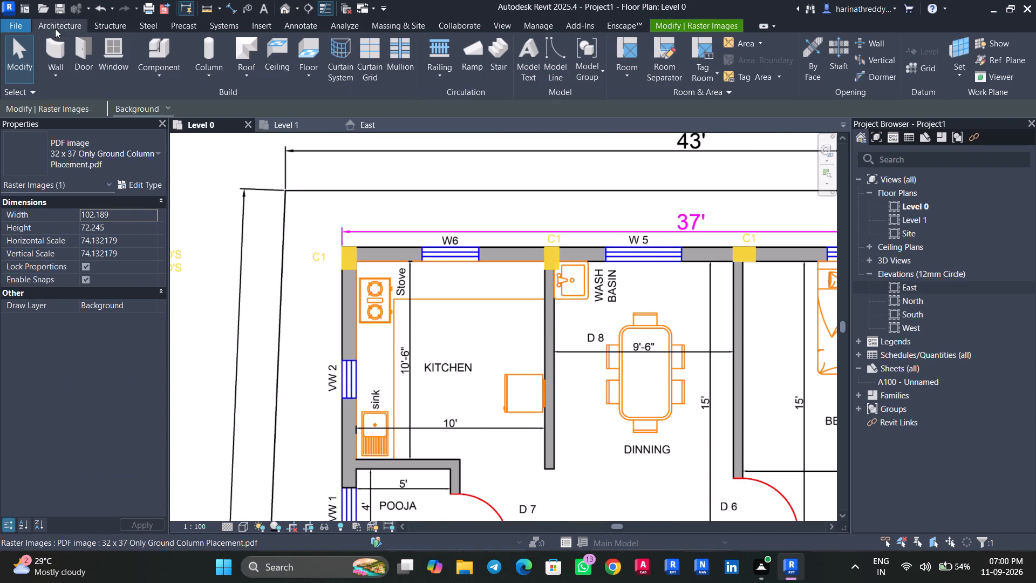
{"action": "left_click", "coordinate": [208, 77]}
{"action": "left_click", "coordinate": [222, 128]}
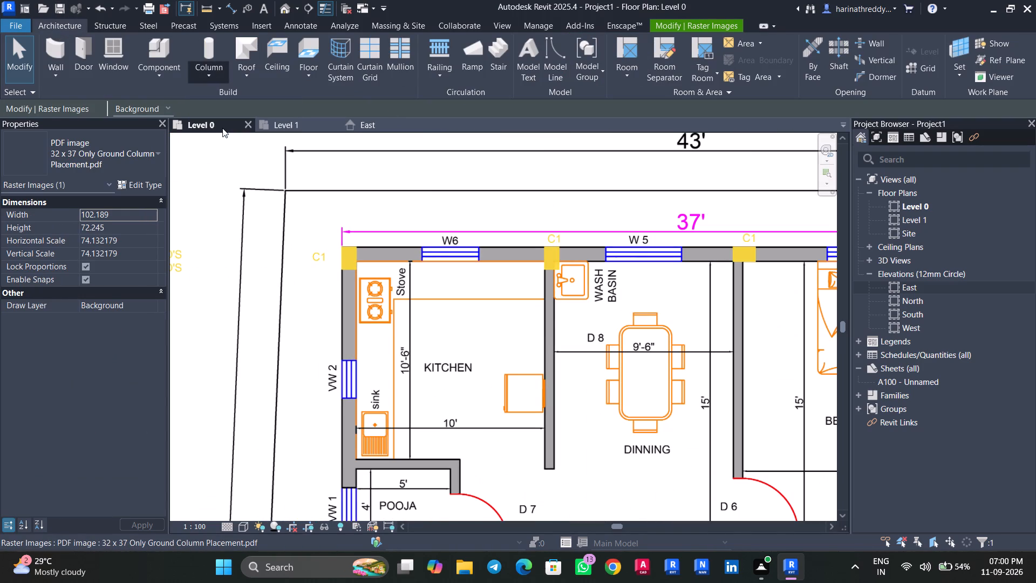
{"action": "left_click", "coordinate": [84, 161]}
{"action": "left_click", "coordinate": [84, 161]}
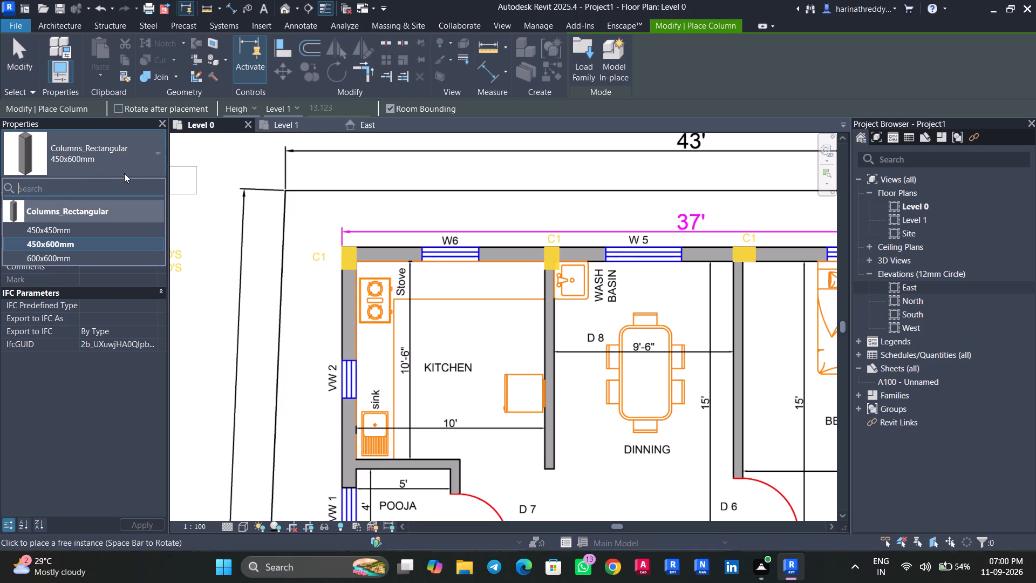
{"action": "key", "text": "Escape"}
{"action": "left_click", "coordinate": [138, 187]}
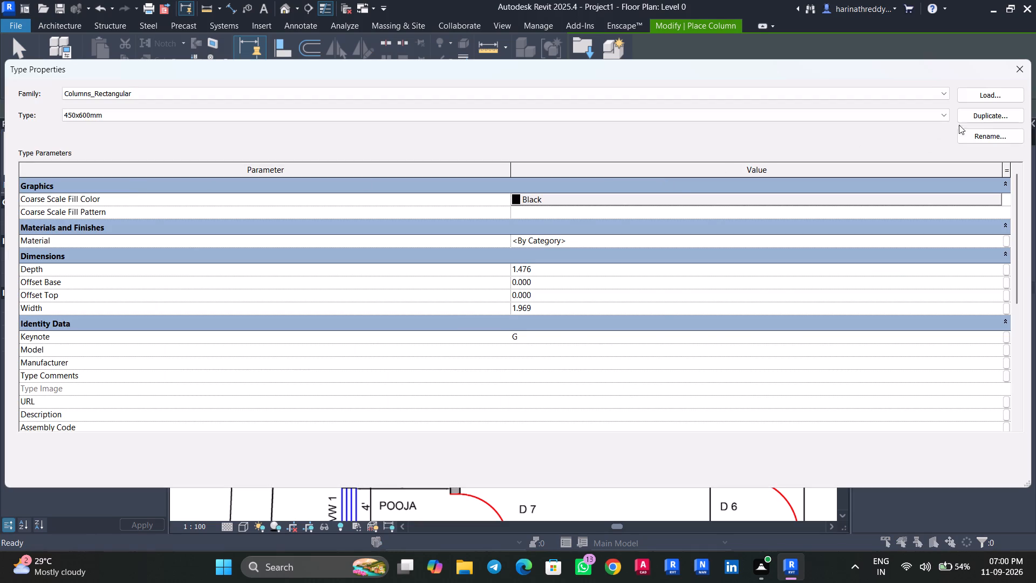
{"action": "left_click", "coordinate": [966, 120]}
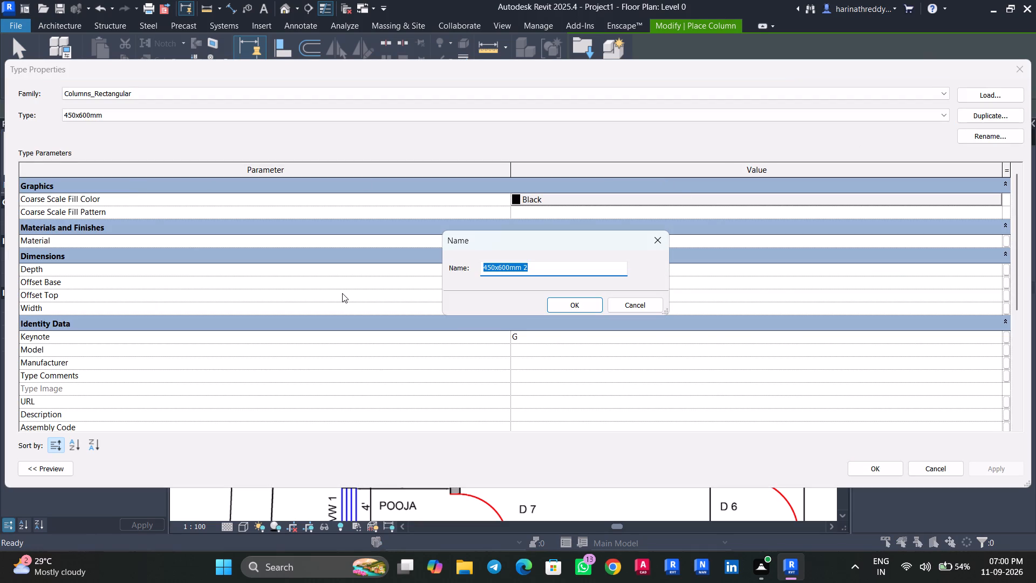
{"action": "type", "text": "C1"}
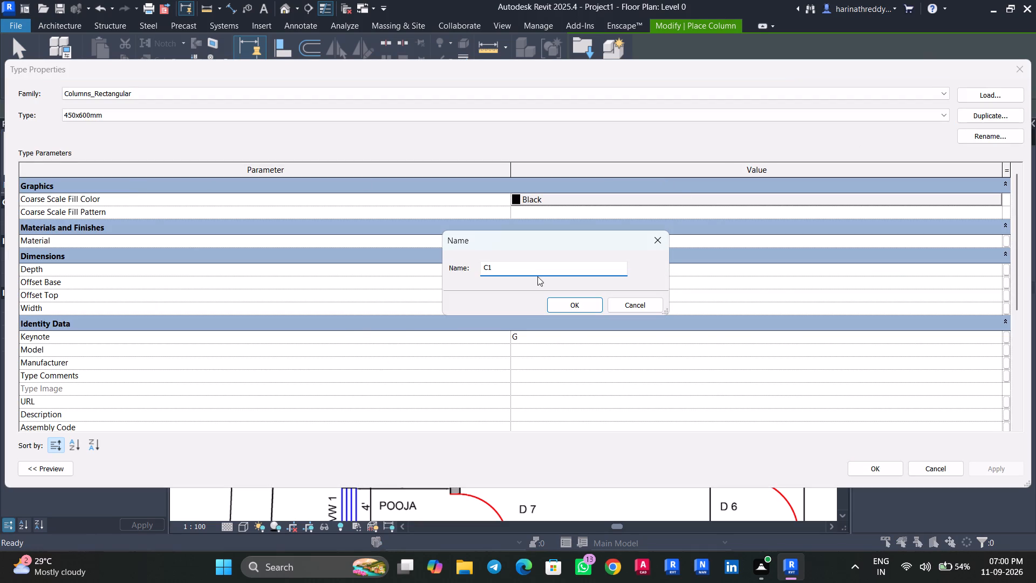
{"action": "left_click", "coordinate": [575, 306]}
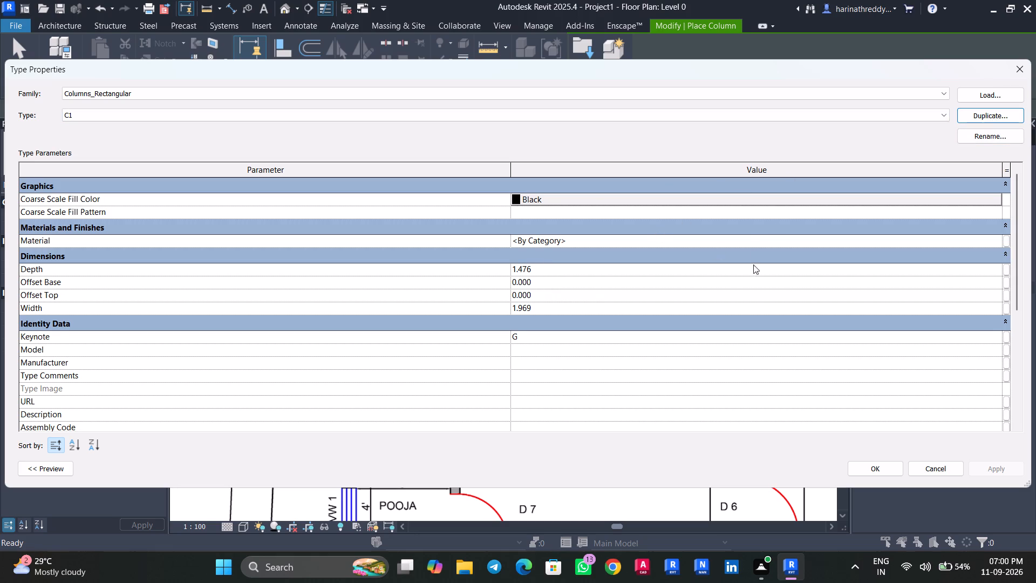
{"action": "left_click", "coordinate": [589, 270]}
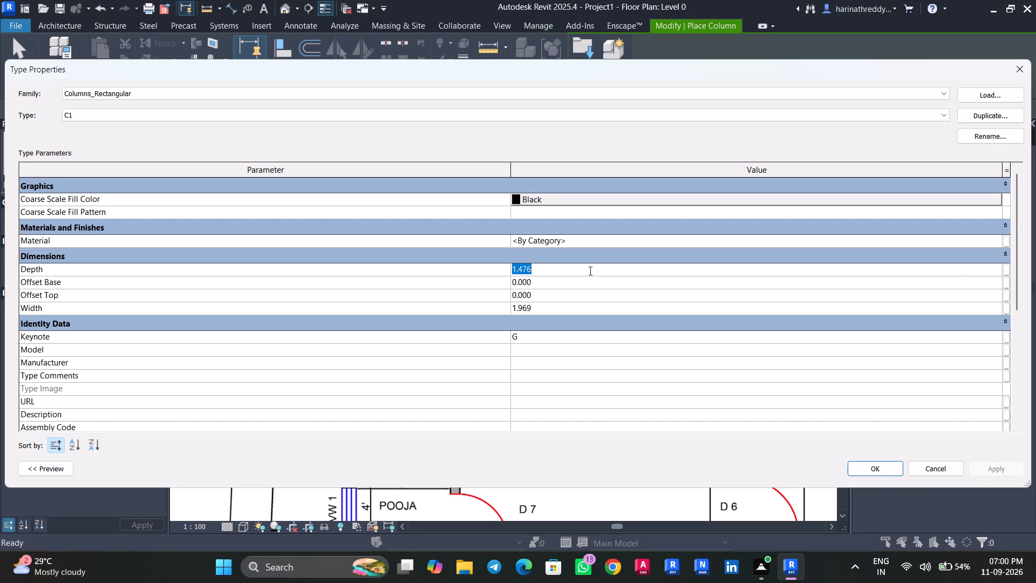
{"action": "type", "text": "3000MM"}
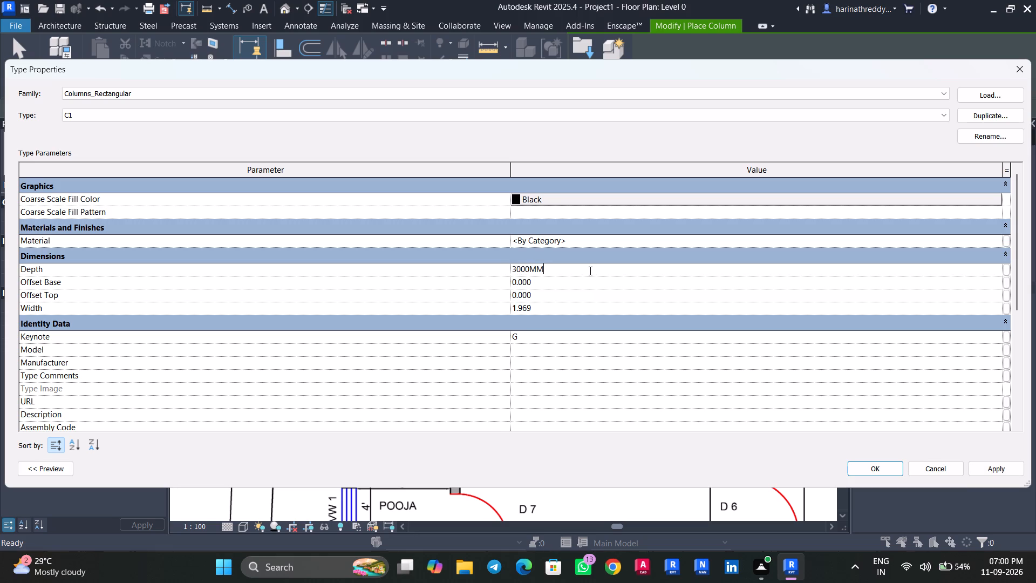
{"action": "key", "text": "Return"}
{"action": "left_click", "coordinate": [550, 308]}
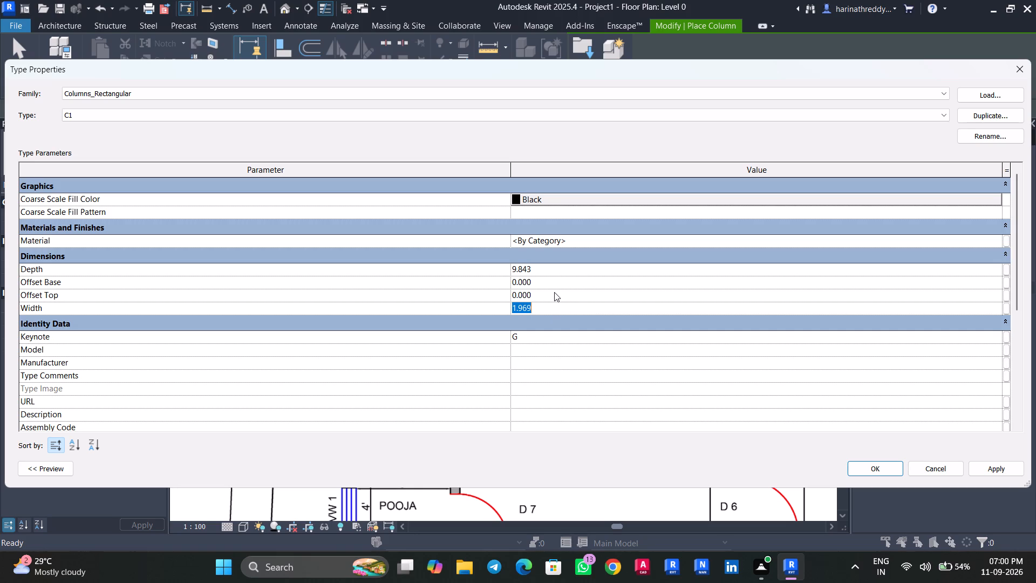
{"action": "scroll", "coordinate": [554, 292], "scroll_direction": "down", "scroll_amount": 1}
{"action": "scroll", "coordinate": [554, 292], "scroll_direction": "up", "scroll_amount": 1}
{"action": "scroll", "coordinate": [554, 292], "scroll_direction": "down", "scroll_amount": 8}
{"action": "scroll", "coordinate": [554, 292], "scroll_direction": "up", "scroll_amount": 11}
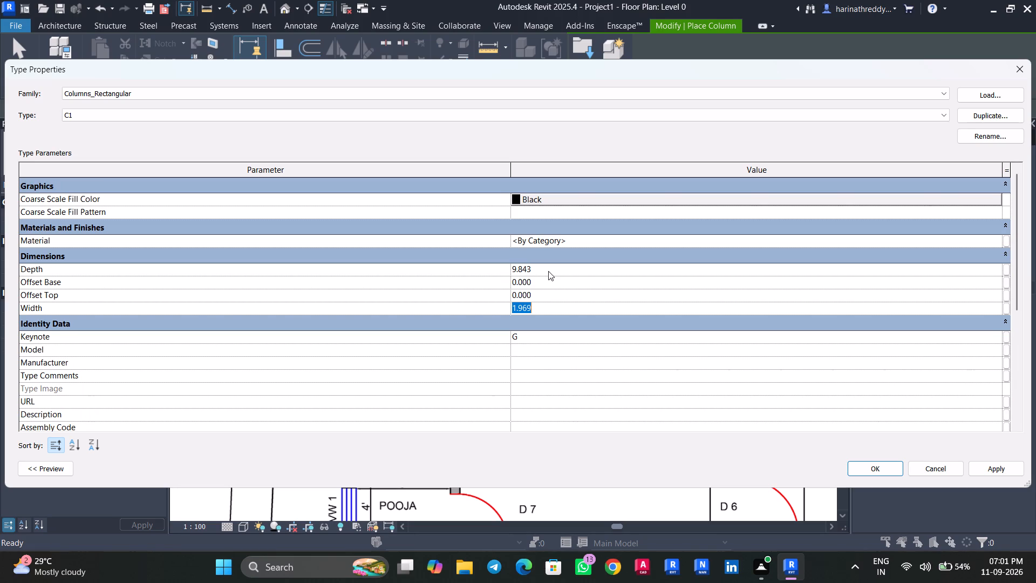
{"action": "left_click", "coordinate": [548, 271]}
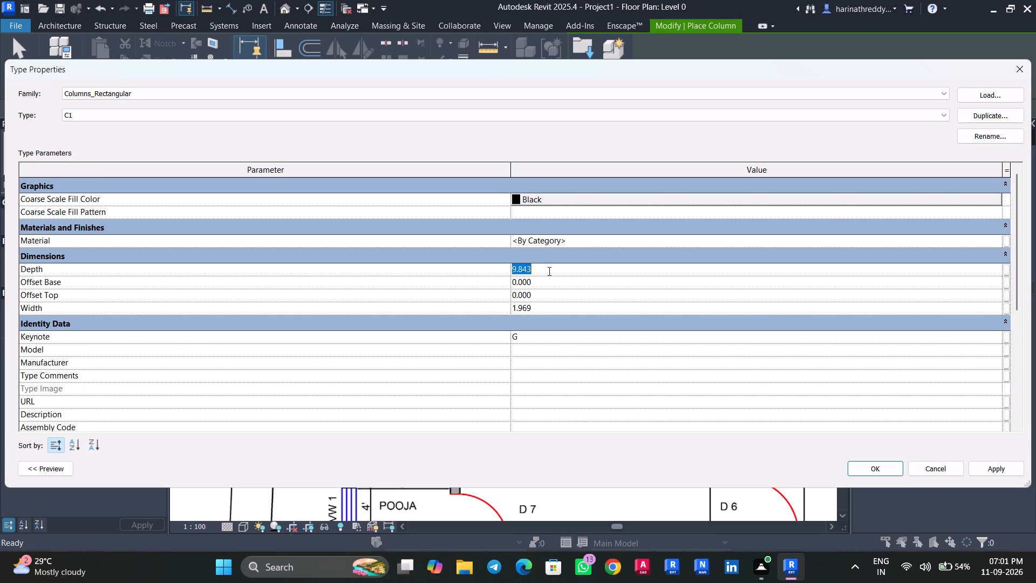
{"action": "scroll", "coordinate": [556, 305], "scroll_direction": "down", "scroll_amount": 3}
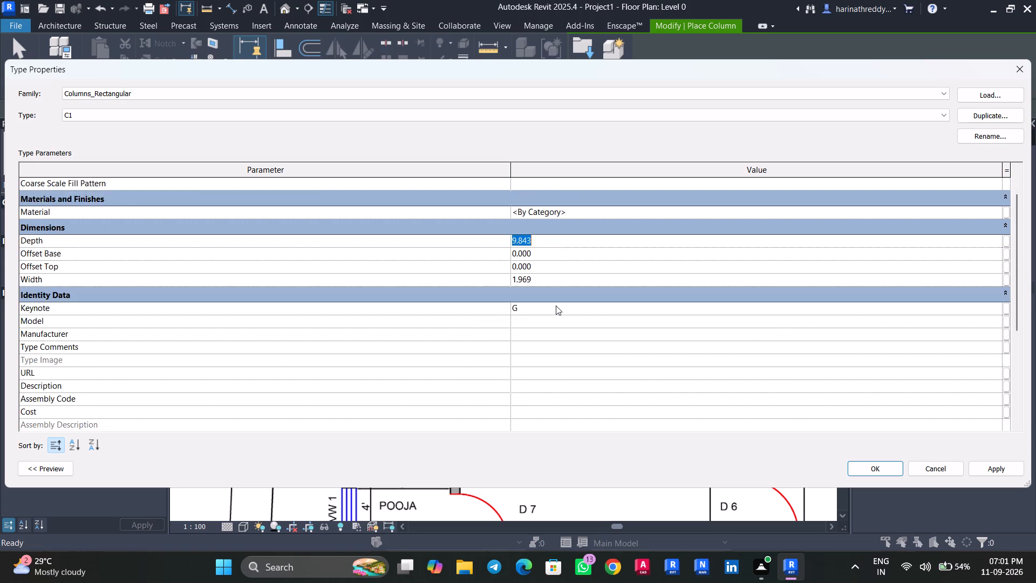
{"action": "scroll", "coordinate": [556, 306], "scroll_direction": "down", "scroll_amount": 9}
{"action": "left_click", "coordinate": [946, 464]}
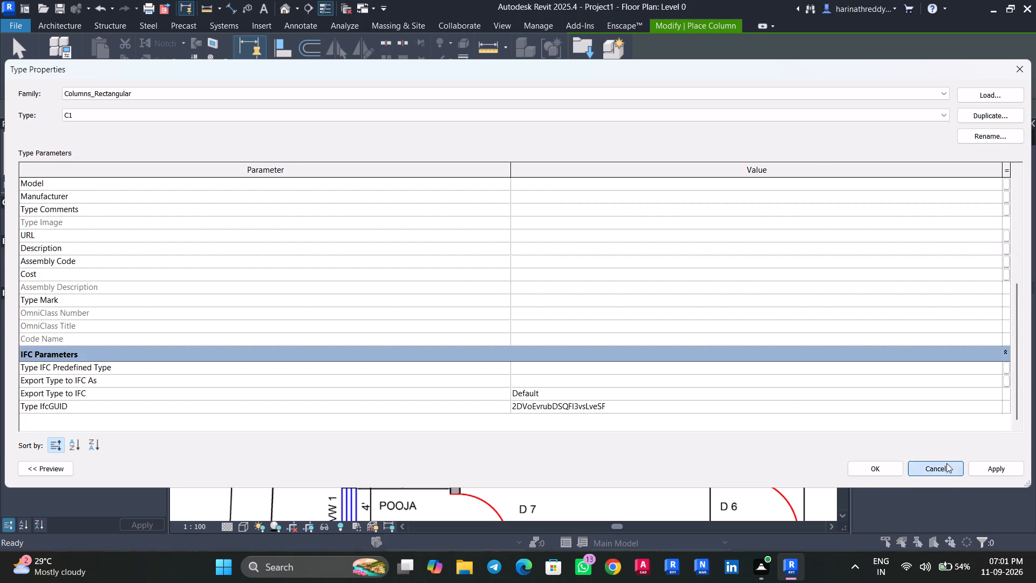
Set the Columns_Rectangular 450x600mm type's depth to 1.666' and its width to 0.752'.
{"action": "left_click", "coordinate": [132, 184]}
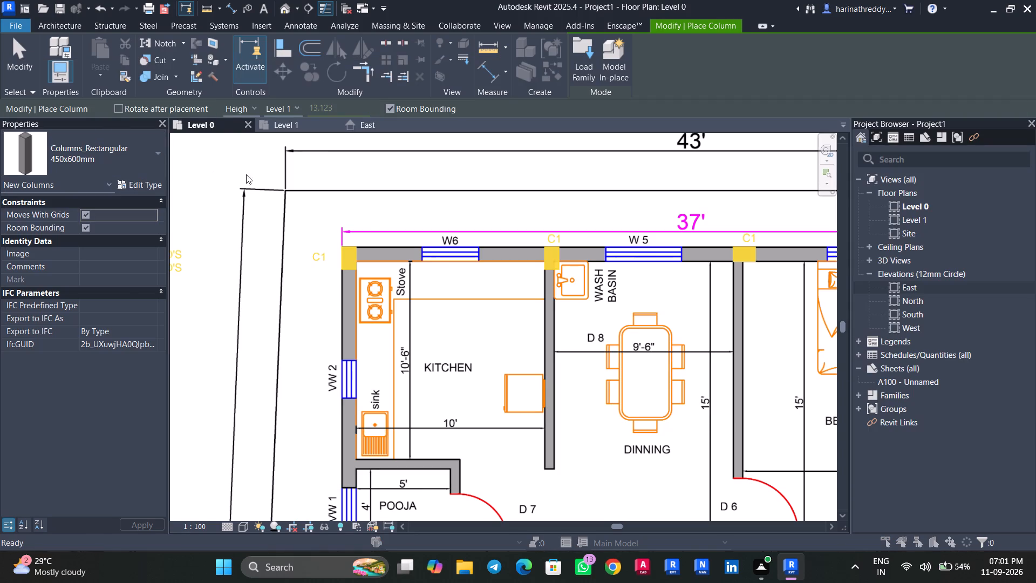
{"action": "left_click", "coordinate": [571, 269]}
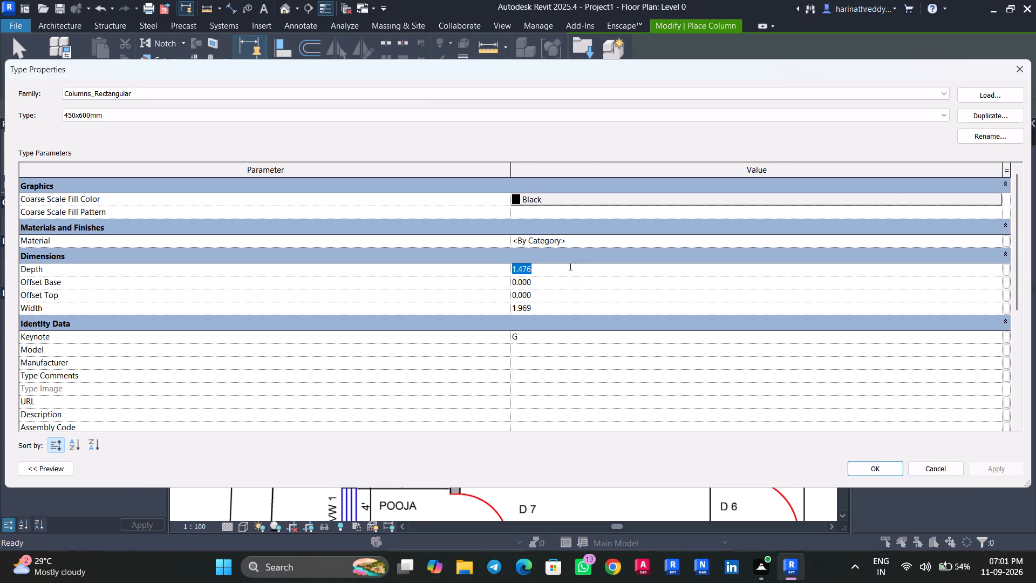
{"action": "type", "text": "1.66"}
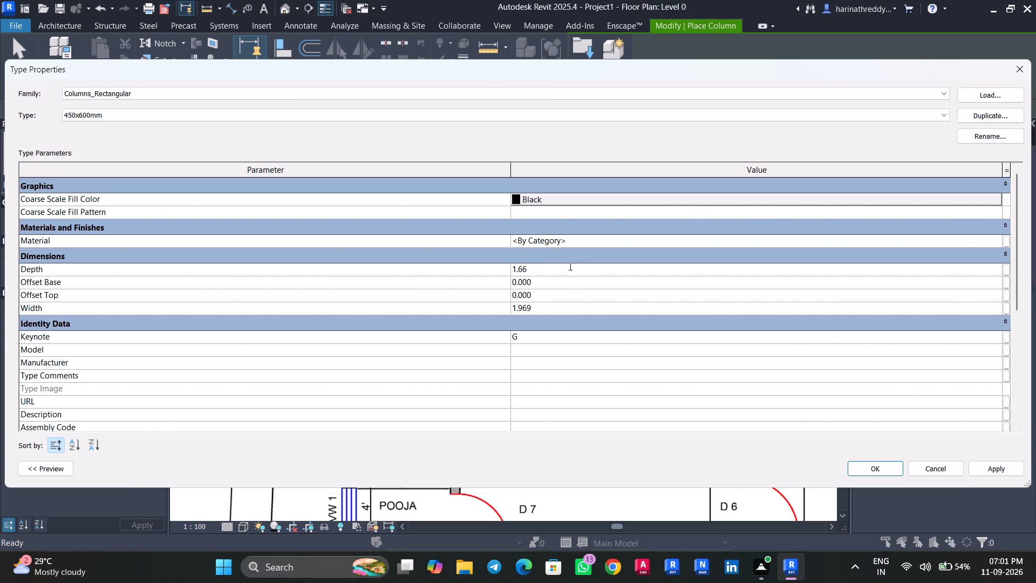
{"action": "key", "text": "6"}
{"action": "key", "text": "apostrophe"}
{"action": "key", "text": "Return"}
{"action": "left_click", "coordinate": [541, 304]}
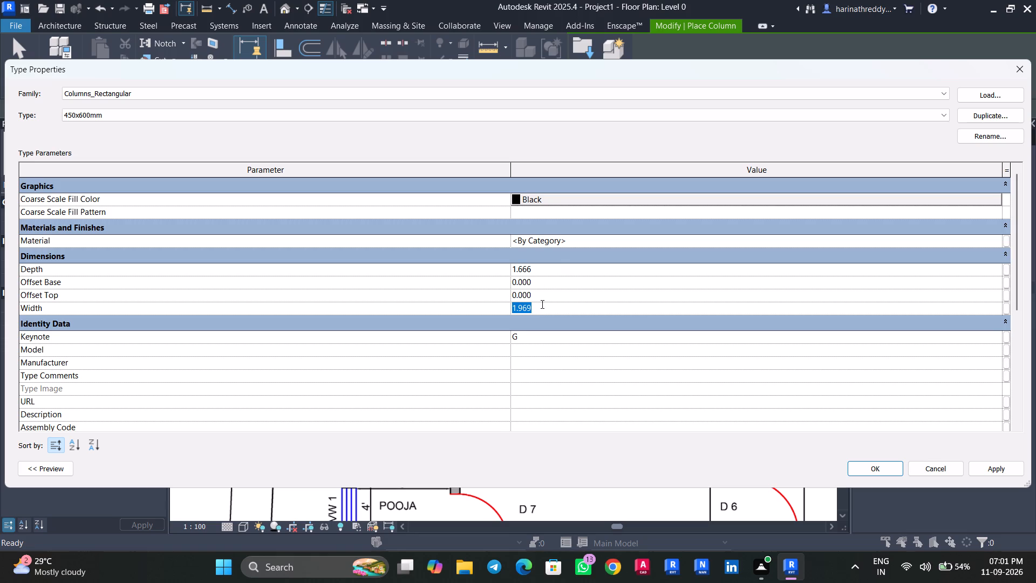
{"action": "type", "text": "0.749'"}
{"action": "key", "text": "BackSpace"}
{"action": "key", "text": "BackSpace"}
{"action": "key", "text": "BackSpace"}
{"action": "type", "text": "52"}
{"action": "key", "text": "apostrophe"}
{"action": "key", "text": "Return"}
{"action": "left_click", "coordinate": [996, 469]}
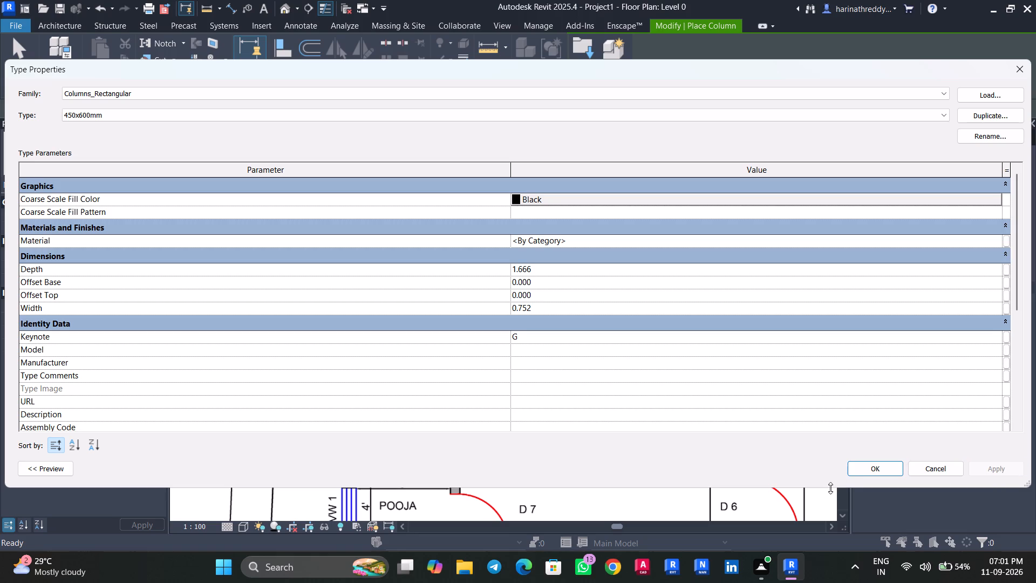
Duplicate the edited 450x600mm column type as C1.
{"action": "left_click", "coordinate": [994, 109]}
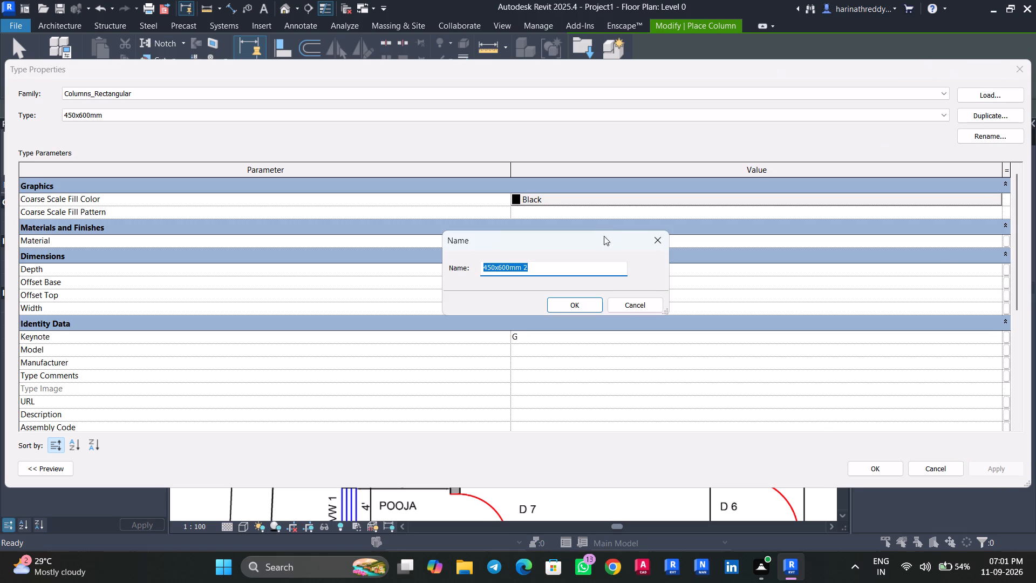
{"action": "type", "text": "C1"}
{"action": "left_click", "coordinate": [569, 309]}
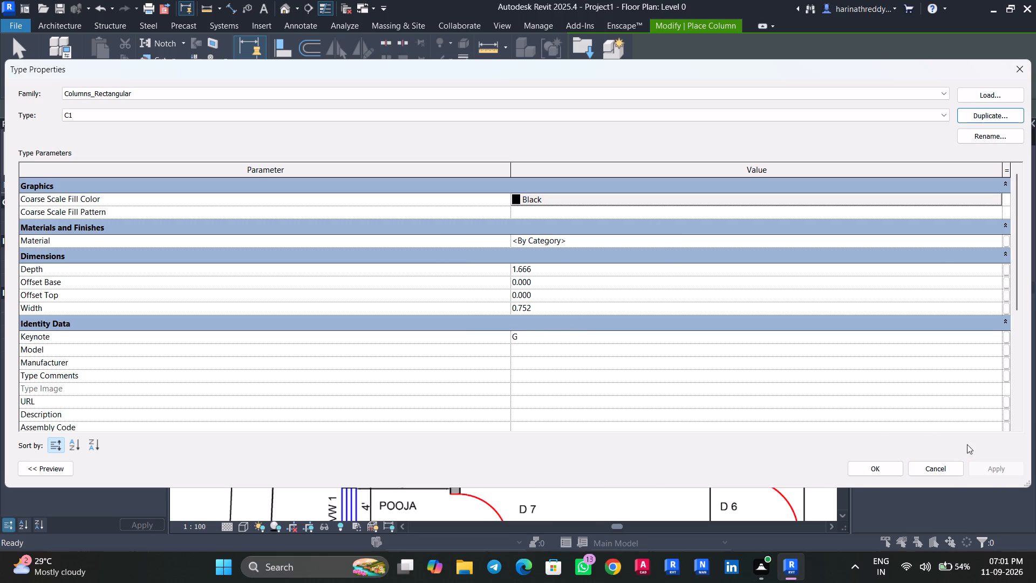
{"action": "left_click", "coordinate": [868, 473]}
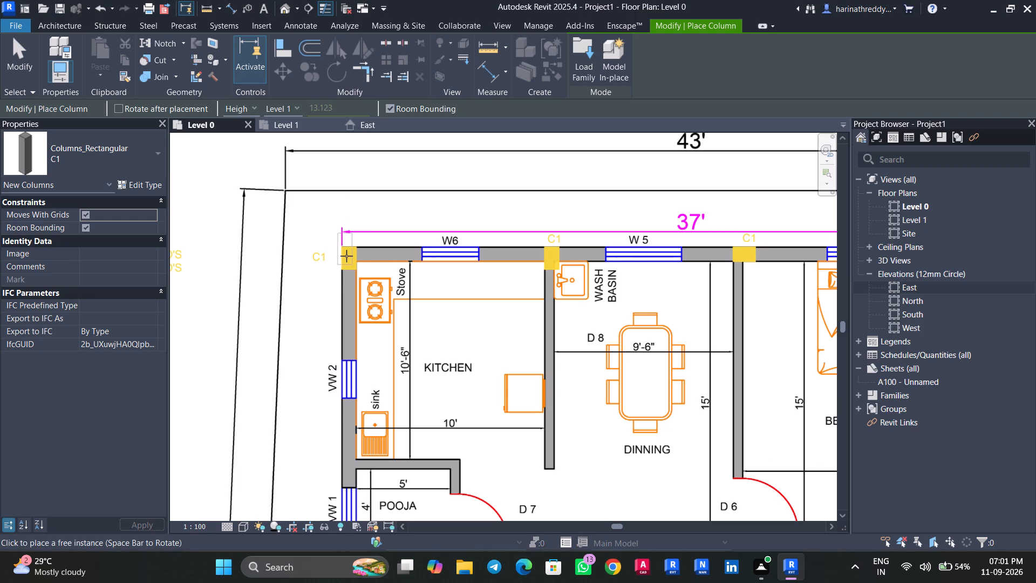
Unpin the PDF plan and check the depth of the C1 column at the kitchen's outer corner, using Scale without rescaling.
{"action": "scroll", "coordinate": [346, 256], "scroll_direction": "up", "scroll_amount": 11}
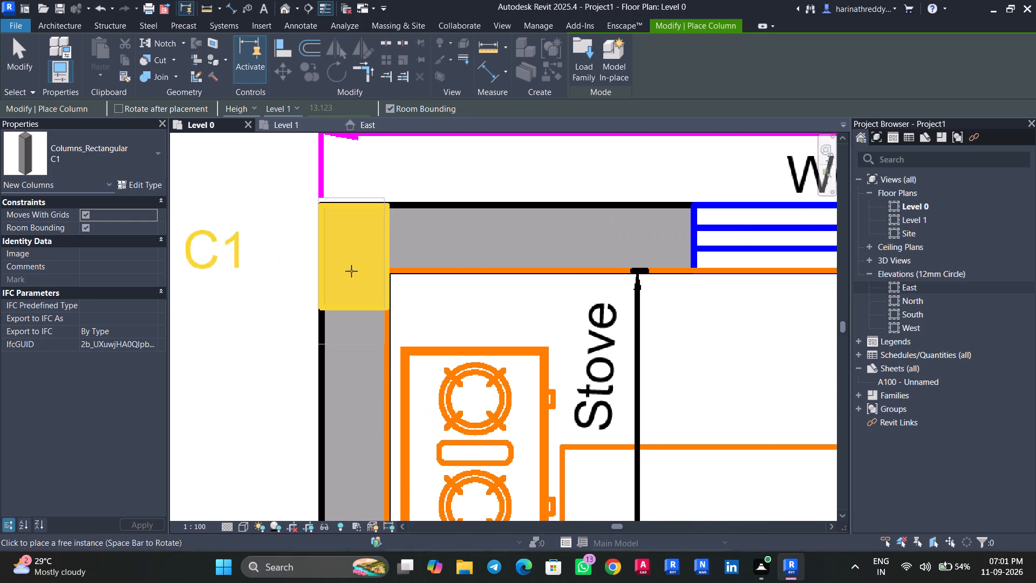
{"action": "scroll", "coordinate": [351, 271], "scroll_direction": "up", "scroll_amount": 3}
{"action": "key", "text": "Escape"}
{"action": "key", "text": "Escape"}
{"action": "left_click", "coordinate": [351, 271]}
{"action": "scroll", "coordinate": [351, 271], "scroll_direction": "down", "scroll_amount": 9}
{"action": "scroll", "coordinate": [351, 261], "scroll_direction": "up", "scroll_amount": 1}
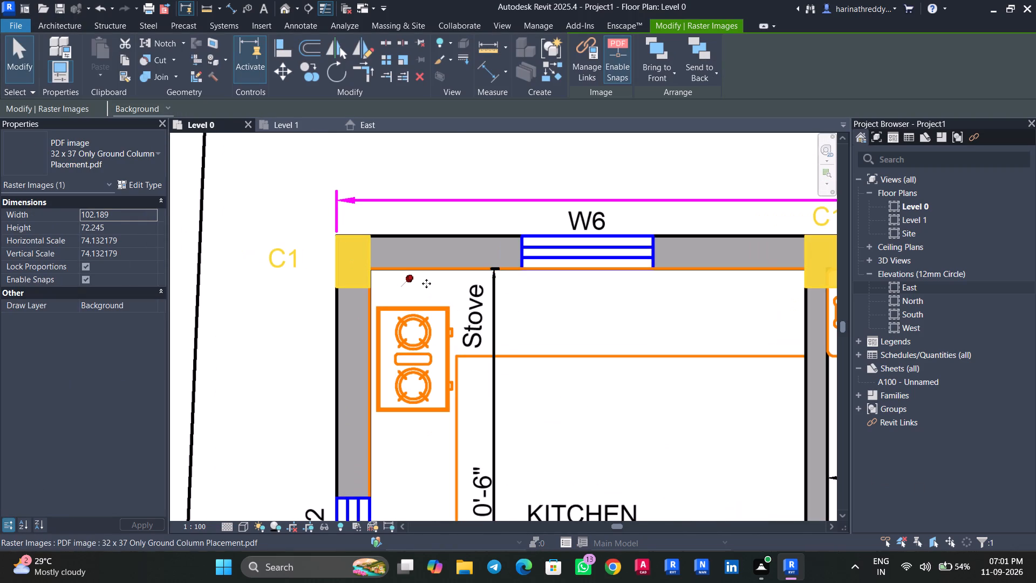
{"action": "left_click", "coordinate": [419, 43]}
{"action": "scroll", "coordinate": [356, 283], "scroll_direction": "down", "scroll_amount": 1}
{"action": "scroll", "coordinate": [356, 283], "scroll_direction": "up", "scroll_amount": 3}
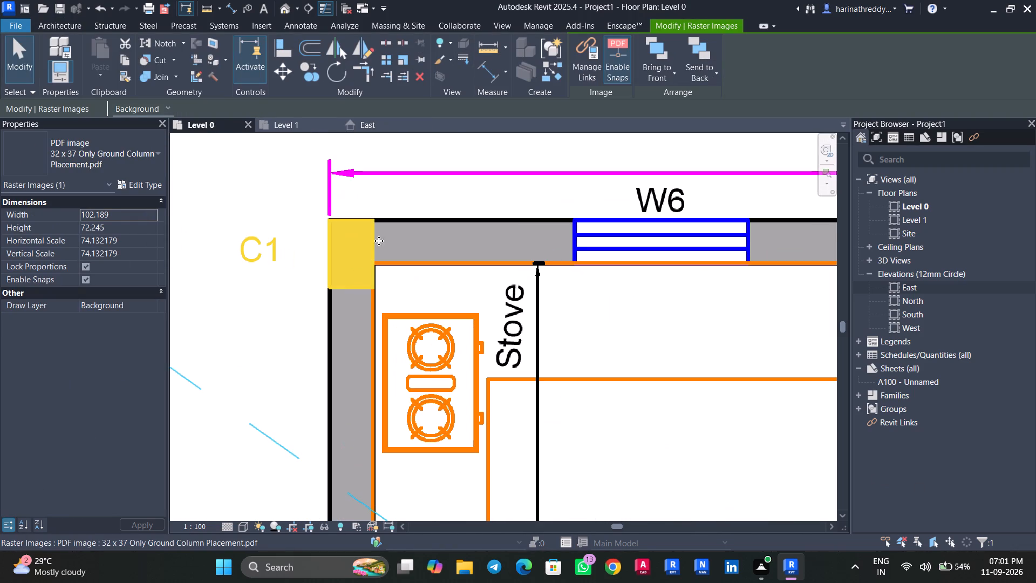
{"action": "left_click", "coordinate": [380, 248]}
{"action": "left_click", "coordinate": [403, 58]}
{"action": "scroll", "coordinate": [337, 235], "scroll_direction": "up", "scroll_amount": 4}
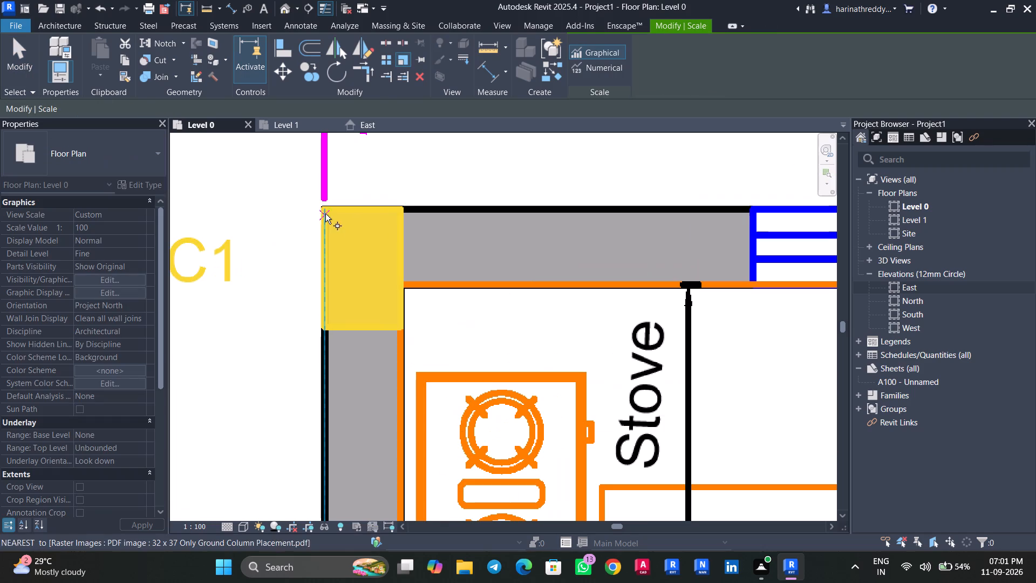
{"action": "left_click", "coordinate": [323, 206]}
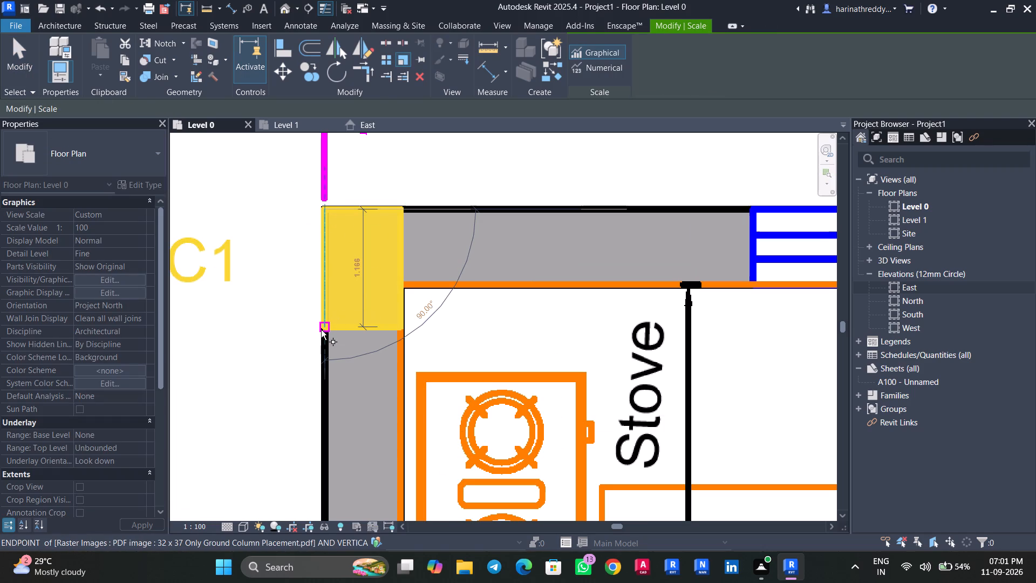
{"action": "scroll", "coordinate": [323, 331], "scroll_direction": "up", "scroll_amount": 4}
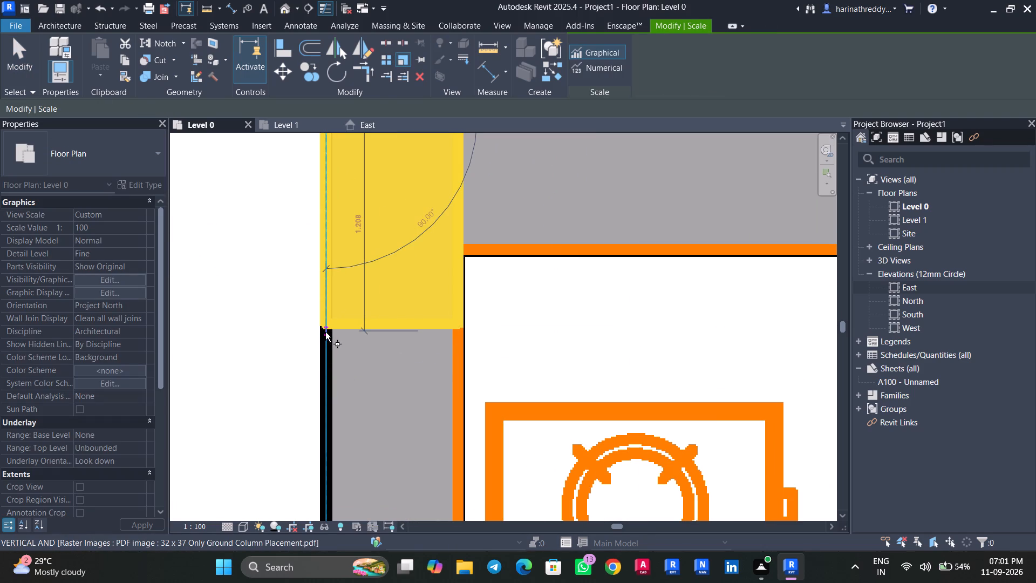
{"action": "key", "text": "Escape"}
{"action": "key", "text": "Escape"}
Pin the linked PDF plan in place.
{"action": "scroll", "coordinate": [372, 314], "scroll_direction": "down", "scroll_amount": 2}
{"action": "scroll", "coordinate": [372, 314], "scroll_direction": "up", "scroll_amount": 1}
{"action": "scroll", "coordinate": [372, 311], "scroll_direction": "down", "scroll_amount": 3}
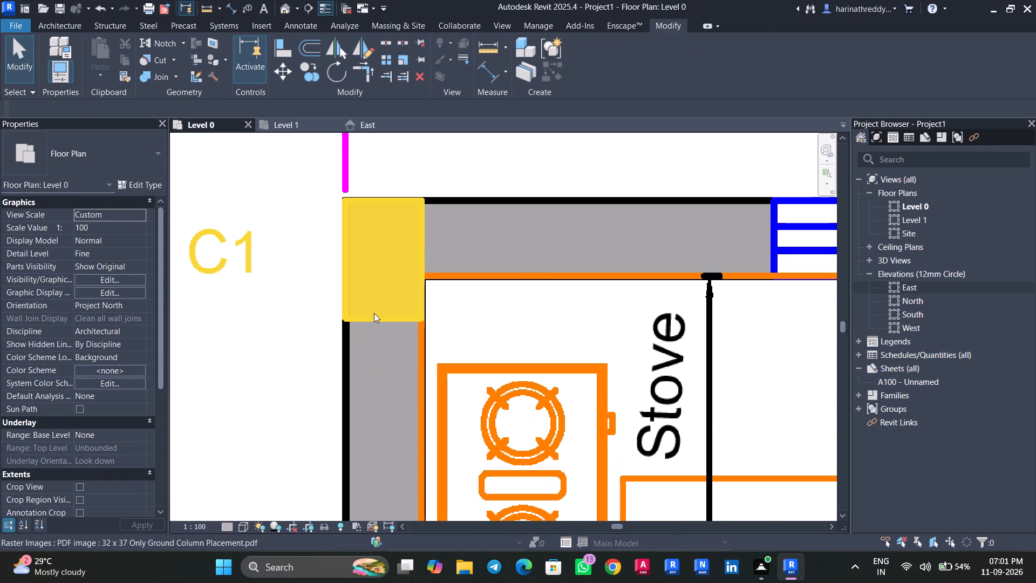
{"action": "left_click", "coordinate": [374, 313]}
{"action": "left_click", "coordinate": [421, 58]}
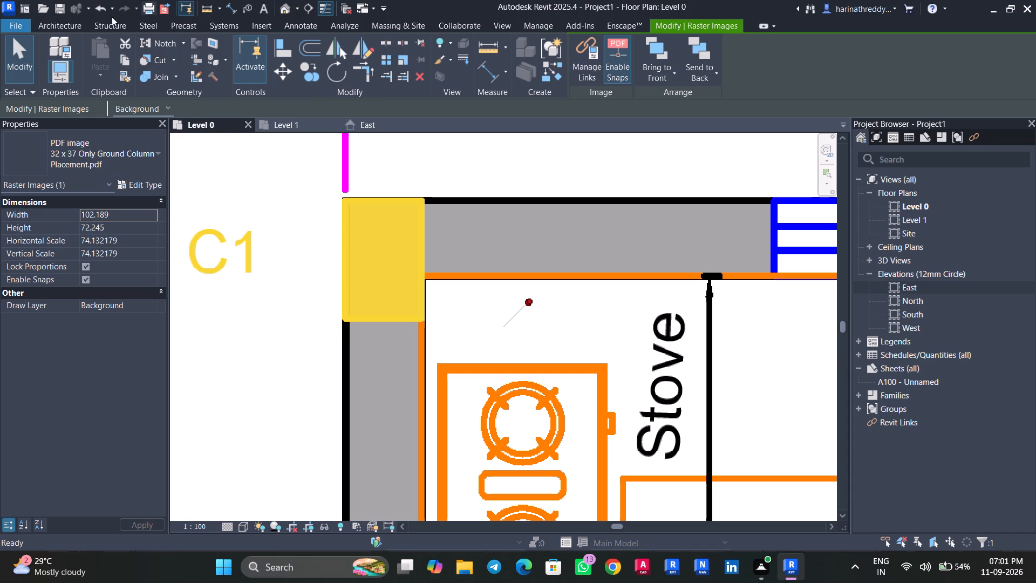
Restart architectural column placement and set the C1 type's depth to 1.166'.
{"action": "left_click", "coordinate": [73, 25]}
{"action": "left_click", "coordinate": [205, 80]}
{"action": "left_click", "coordinate": [233, 126]}
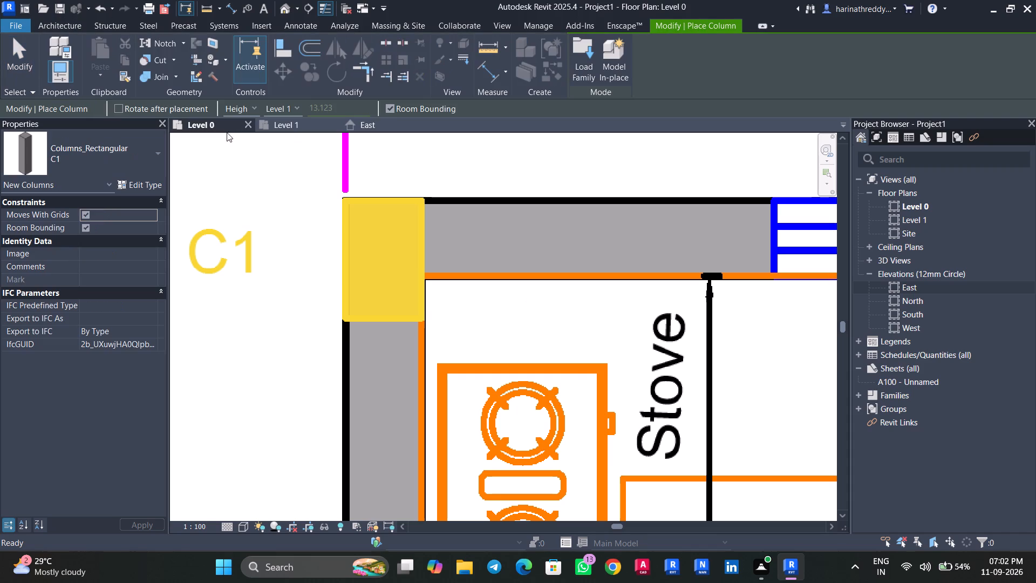
{"action": "left_click", "coordinate": [129, 180]}
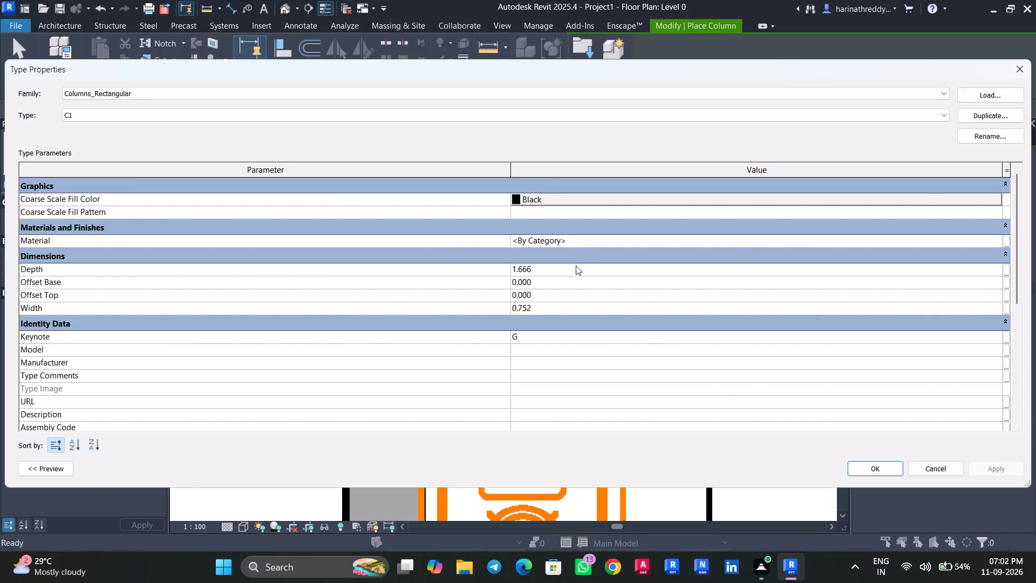
{"action": "left_click", "coordinate": [578, 261]}
{"action": "left_click", "coordinate": [578, 256]}
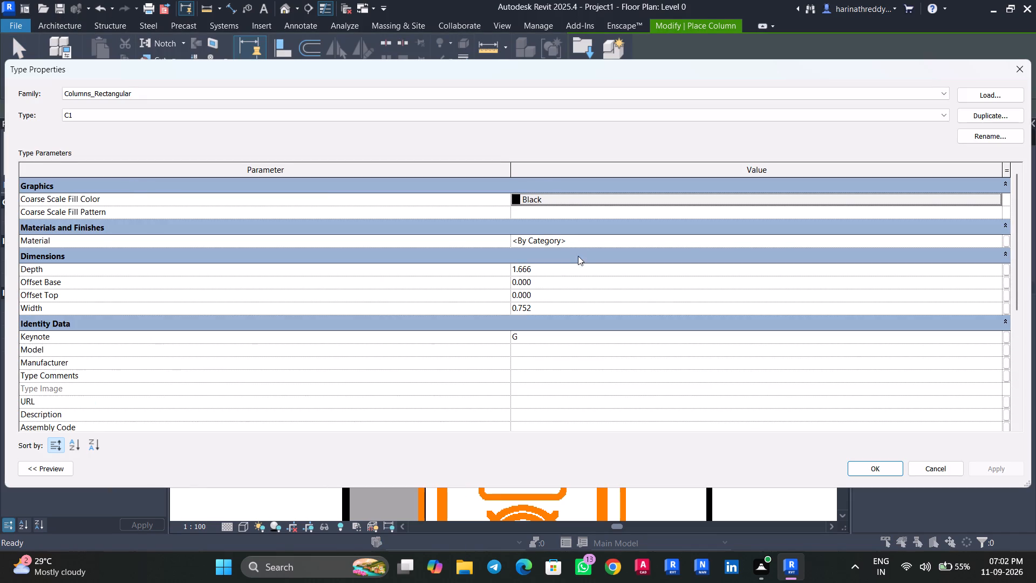
{"action": "left_click", "coordinate": [576, 267]}
{"action": "type", "text": "1.166'"}
{"action": "key", "text": "Return"}
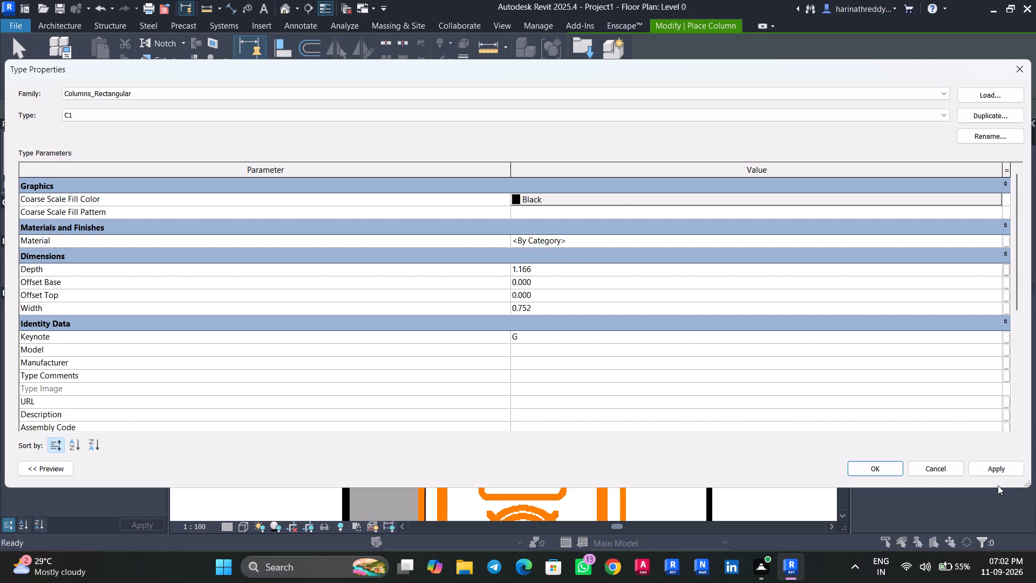
{"action": "left_click", "coordinate": [996, 471]}
{"action": "left_click", "coordinate": [870, 473]}
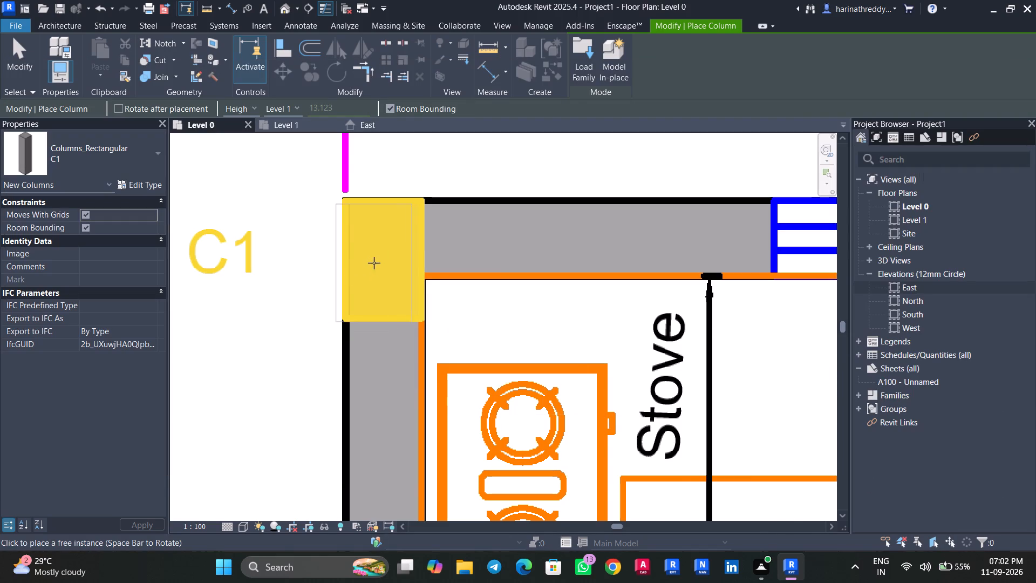
Place a C1 column over the C1 mark at the kitchen's outer corner beside window W6.
{"action": "scroll", "coordinate": [374, 262], "scroll_direction": "up", "scroll_amount": 3}
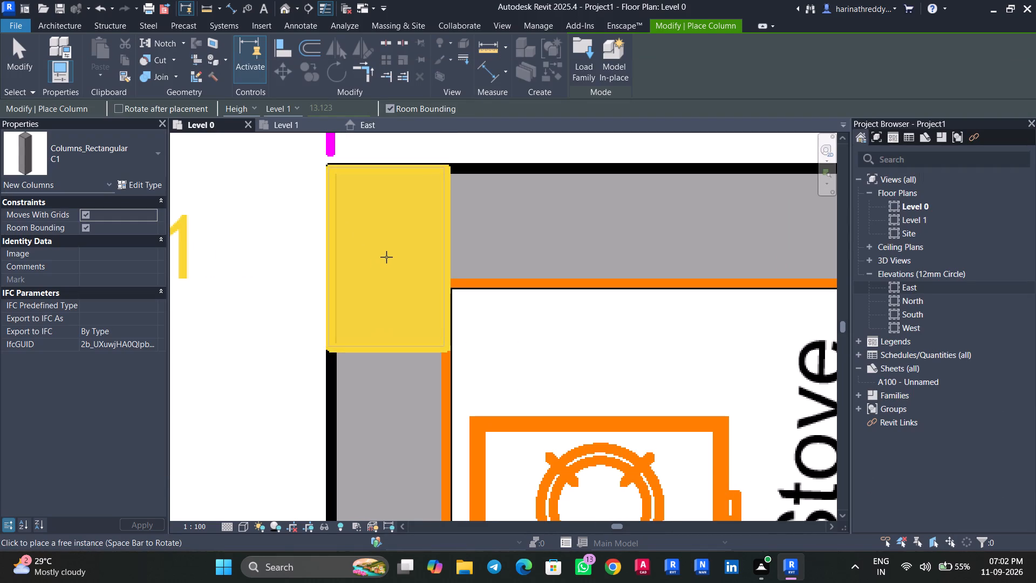
{"action": "left_click", "coordinate": [386, 257]}
{"action": "key", "text": "Escape"}
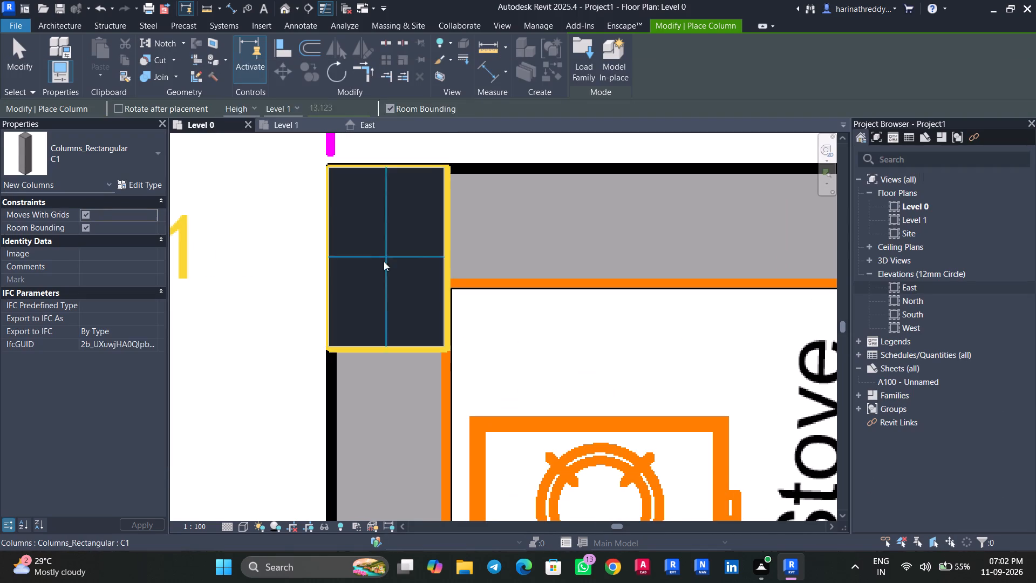
{"action": "key", "text": "Escape"}
{"action": "key", "text": "Escape"}
{"action": "key", "text": "Escape"}
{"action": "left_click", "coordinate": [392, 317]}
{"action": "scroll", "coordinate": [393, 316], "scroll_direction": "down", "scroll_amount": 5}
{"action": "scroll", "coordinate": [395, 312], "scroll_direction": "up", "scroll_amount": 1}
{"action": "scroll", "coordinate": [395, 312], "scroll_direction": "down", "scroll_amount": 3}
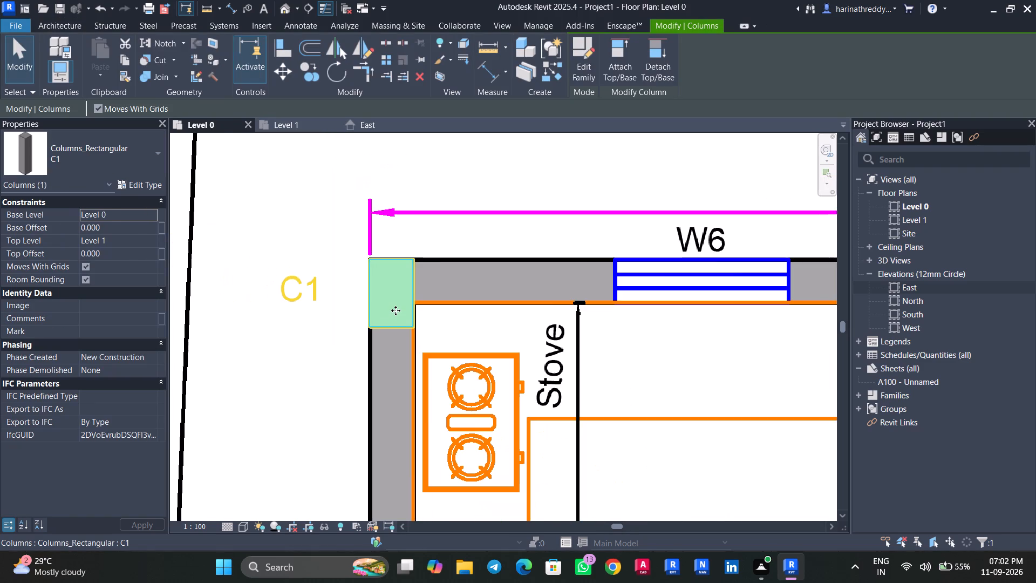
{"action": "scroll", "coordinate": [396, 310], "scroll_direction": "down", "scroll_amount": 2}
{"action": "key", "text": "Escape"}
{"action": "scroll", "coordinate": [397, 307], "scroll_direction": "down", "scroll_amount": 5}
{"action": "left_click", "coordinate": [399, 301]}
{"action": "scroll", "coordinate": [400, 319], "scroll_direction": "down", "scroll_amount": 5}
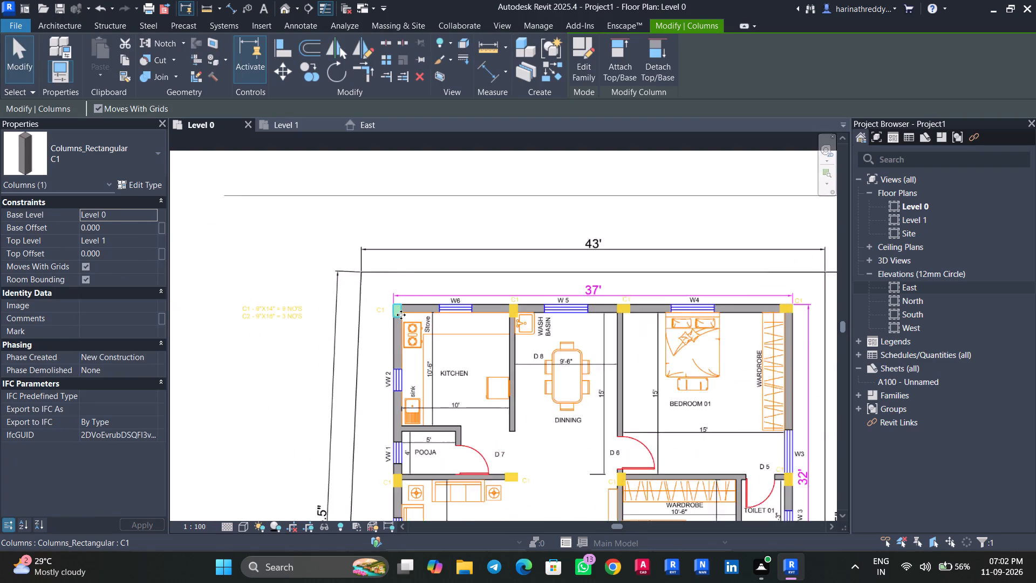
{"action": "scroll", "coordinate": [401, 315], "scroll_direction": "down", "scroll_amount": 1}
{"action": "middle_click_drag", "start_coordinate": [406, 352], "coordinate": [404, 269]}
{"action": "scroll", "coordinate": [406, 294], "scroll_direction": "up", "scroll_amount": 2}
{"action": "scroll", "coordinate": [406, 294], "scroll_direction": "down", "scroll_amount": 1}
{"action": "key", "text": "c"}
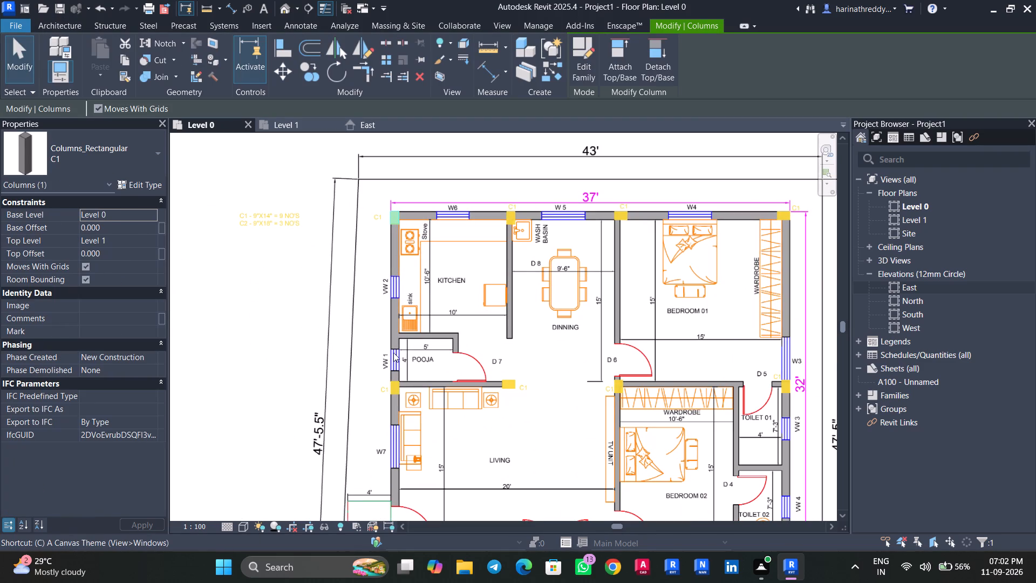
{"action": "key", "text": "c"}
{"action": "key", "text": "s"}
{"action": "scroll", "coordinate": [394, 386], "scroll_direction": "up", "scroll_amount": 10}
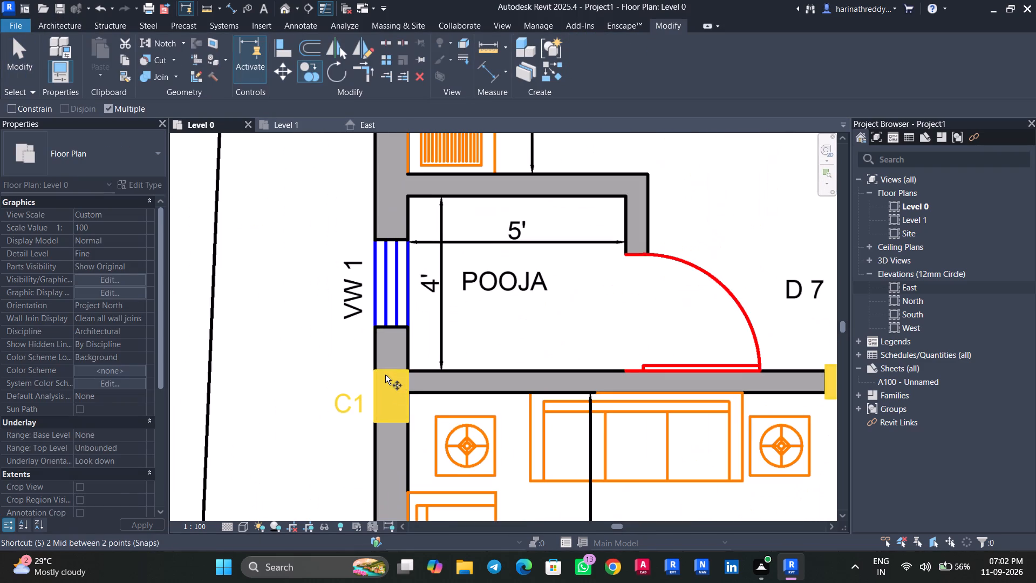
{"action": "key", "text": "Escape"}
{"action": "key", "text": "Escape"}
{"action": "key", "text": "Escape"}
Restart column placement and place a C1 column over the C1 mark on the outer wall between windows VW1 and W7.
{"action": "scroll", "coordinate": [409, 357], "scroll_direction": "up", "scroll_amount": 1}
{"action": "scroll", "coordinate": [409, 357], "scroll_direction": "down", "scroll_amount": 7}
{"action": "scroll", "coordinate": [425, 317], "scroll_direction": "up", "scroll_amount": 1}
{"action": "scroll", "coordinate": [425, 317], "scroll_direction": "down", "scroll_amount": 1}
{"action": "scroll", "coordinate": [442, 189], "scroll_direction": "down", "scroll_amount": 2}
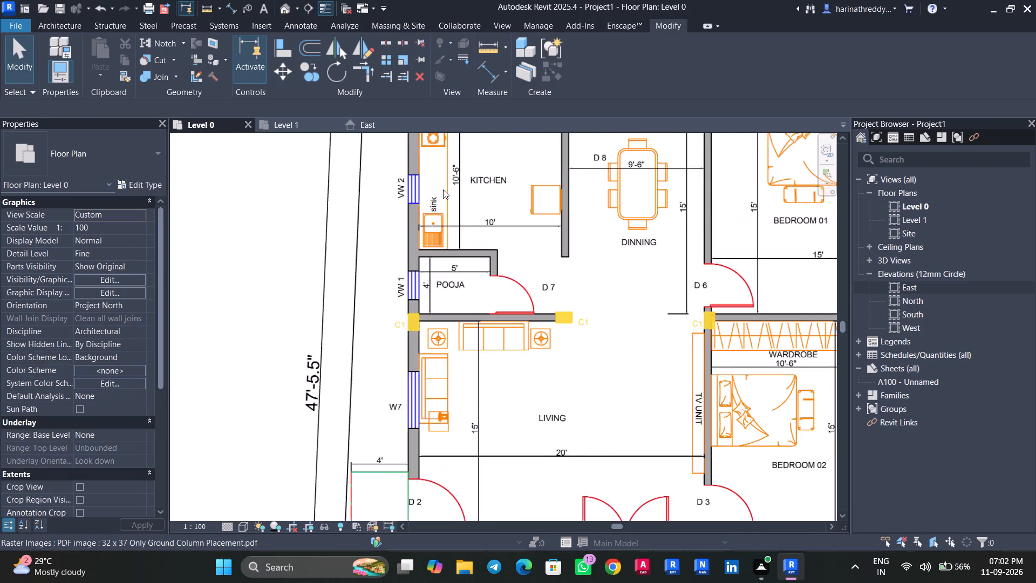
{"action": "scroll", "coordinate": [443, 189], "scroll_direction": "down", "scroll_amount": 2}
{"action": "middle_click_drag", "start_coordinate": [443, 191], "coordinate": [418, 293]}
{"action": "left_click", "coordinate": [395, 222]}
{"action": "middle_click_drag", "start_coordinate": [414, 297], "coordinate": [404, 192]}
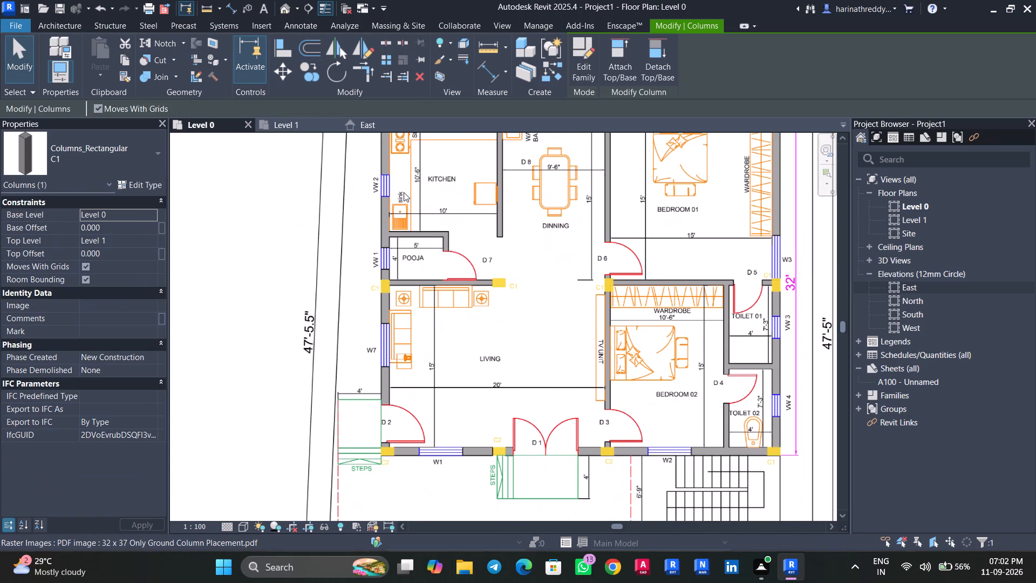
{"action": "type", "text": "CS"}
{"action": "scroll", "coordinate": [387, 288], "scroll_direction": "up", "scroll_amount": 11}
{"action": "scroll", "coordinate": [384, 285], "scroll_direction": "down", "scroll_amount": 1}
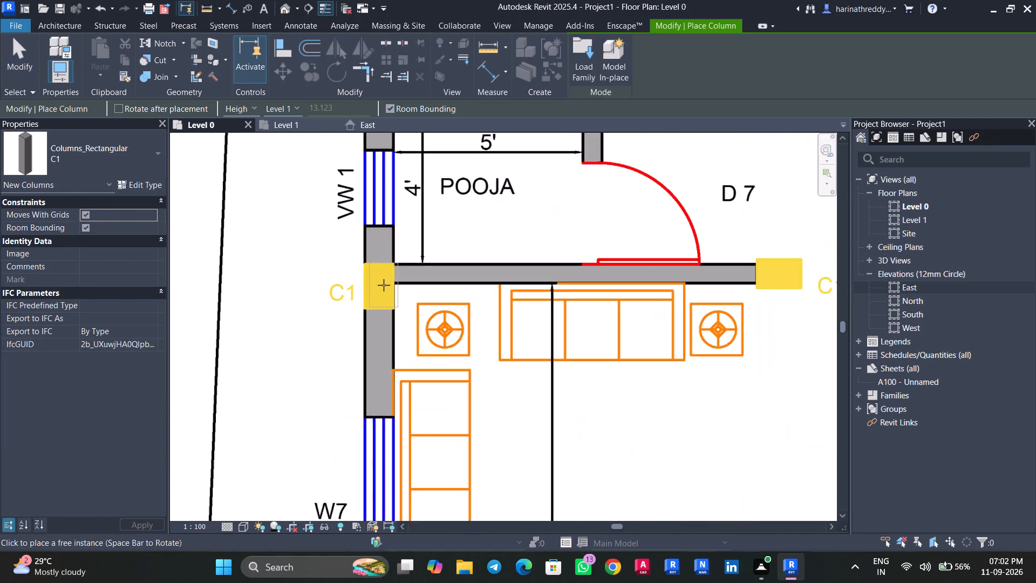
{"action": "scroll", "coordinate": [378, 286], "scroll_direction": "up", "scroll_amount": 4}
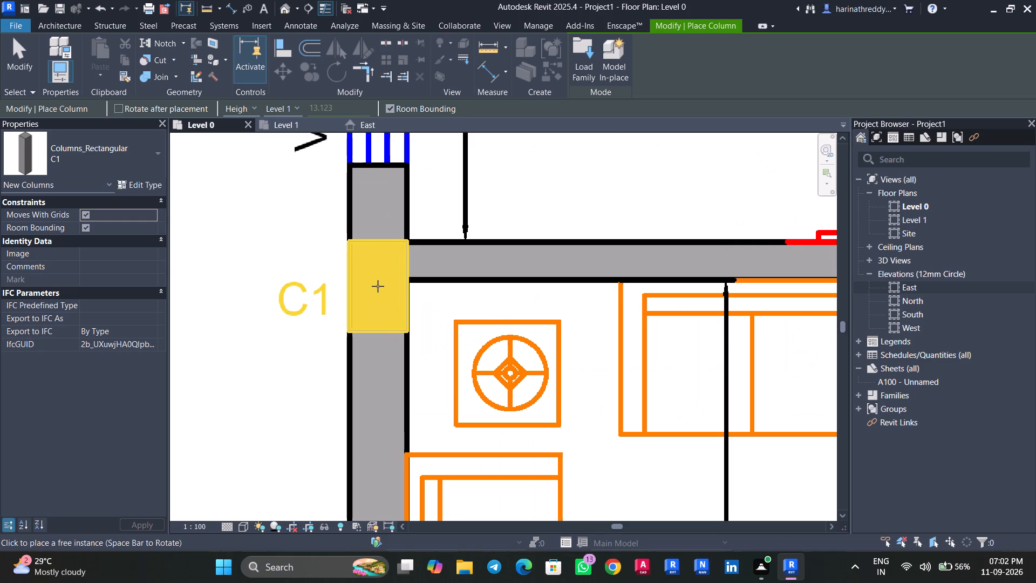
{"action": "left_click", "coordinate": [378, 286]}
Place a C1 column over the C1 mark beside the wash basin, between windows W6 and W5.
{"action": "scroll", "coordinate": [378, 286], "scroll_direction": "down", "scroll_amount": 7}
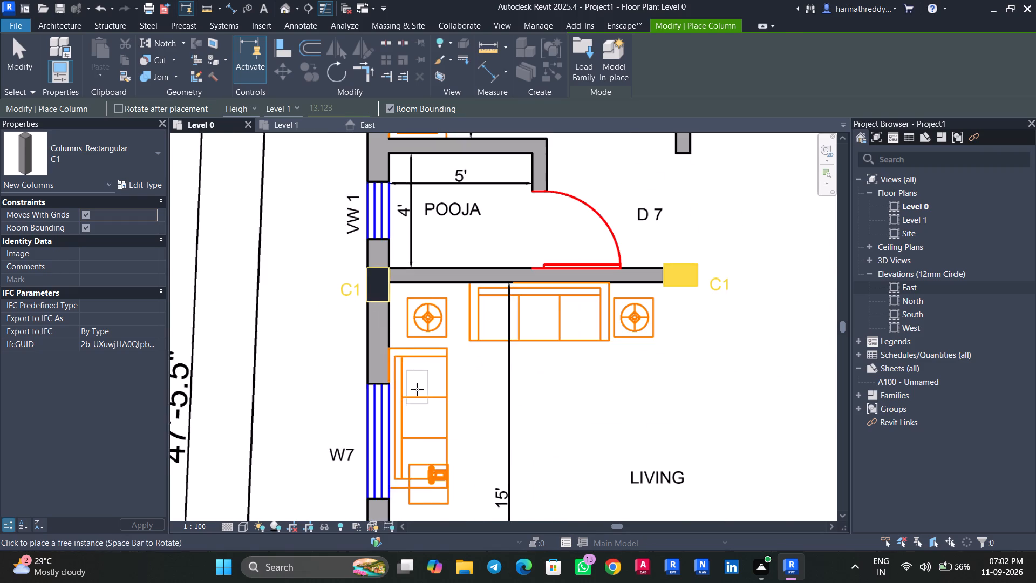
{"action": "middle_click_drag", "start_coordinate": [419, 390], "coordinate": [419, 192]}
{"action": "scroll", "coordinate": [397, 329], "scroll_direction": "up", "scroll_amount": 1}
{"action": "middle_click_drag", "start_coordinate": [397, 329], "coordinate": [410, 164]}
{"action": "middle_click_drag", "start_coordinate": [413, 322], "coordinate": [414, 236]}
{"action": "scroll", "coordinate": [397, 317], "scroll_direction": "up", "scroll_amount": 3}
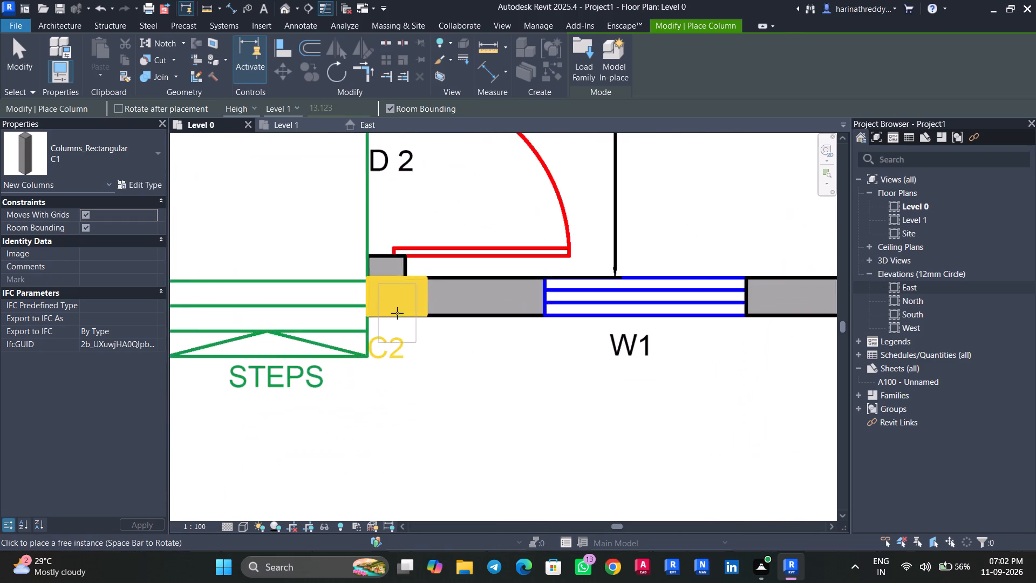
{"action": "scroll", "coordinate": [397, 313], "scroll_direction": "down", "scroll_amount": 15}
{"action": "middle_click_drag", "start_coordinate": [480, 225], "coordinate": [482, 374]}
{"action": "scroll", "coordinate": [458, 252], "scroll_direction": "up", "scroll_amount": 5}
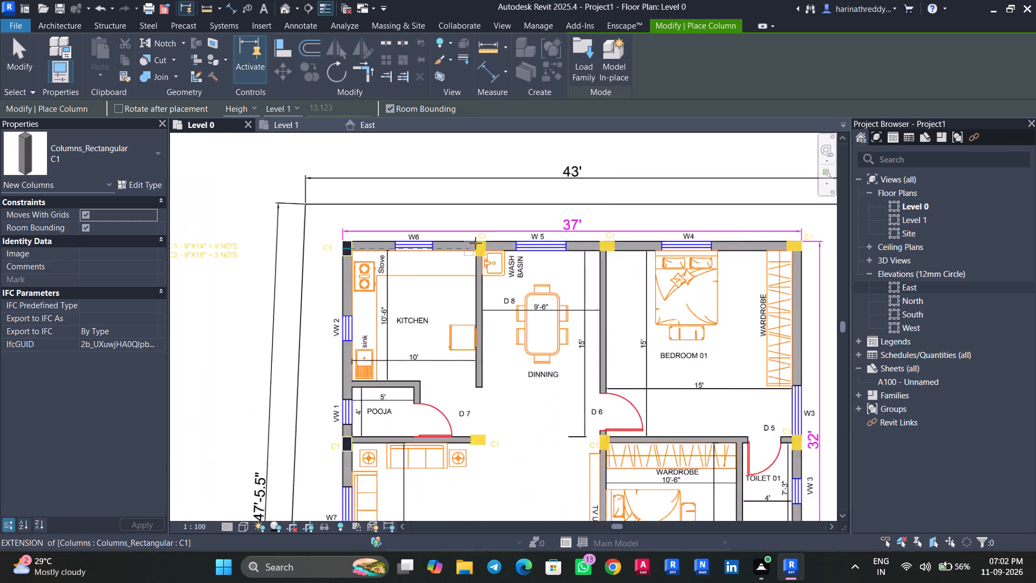
{"action": "scroll", "coordinate": [475, 243], "scroll_direction": "up", "scroll_amount": 3}
{"action": "scroll", "coordinate": [482, 236], "scroll_direction": "down", "scroll_amount": 1}
{"action": "scroll", "coordinate": [482, 236], "scroll_direction": "up", "scroll_amount": 11}
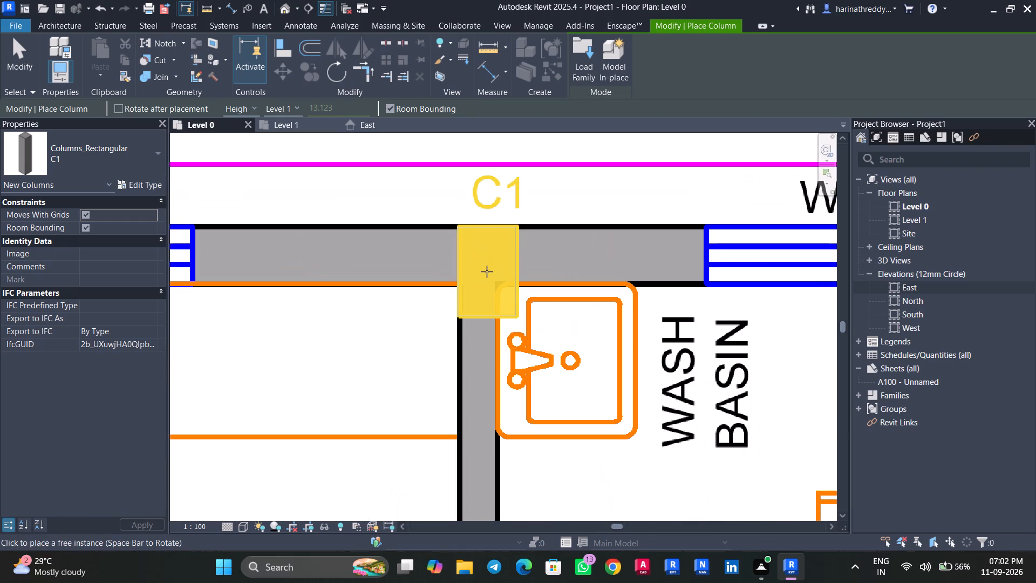
{"action": "left_click", "coordinate": [487, 272]}
Place a C1 column, rotated to run along the wall, over the C1 mark between windows W5 and W4.
{"action": "scroll", "coordinate": [486, 282], "scroll_direction": "down", "scroll_amount": 3}
{"action": "scroll", "coordinate": [486, 282], "scroll_direction": "up", "scroll_amount": 1}
{"action": "scroll", "coordinate": [486, 282], "scroll_direction": "down", "scroll_amount": 5}
{"action": "scroll", "coordinate": [503, 278], "scroll_direction": "up", "scroll_amount": 2}
{"action": "scroll", "coordinate": [503, 277], "scroll_direction": "down", "scroll_amount": 1}
{"action": "scroll", "coordinate": [503, 277], "scroll_direction": "up", "scroll_amount": 3}
{"action": "middle_click_drag", "start_coordinate": [613, 306], "coordinate": [538, 300]}
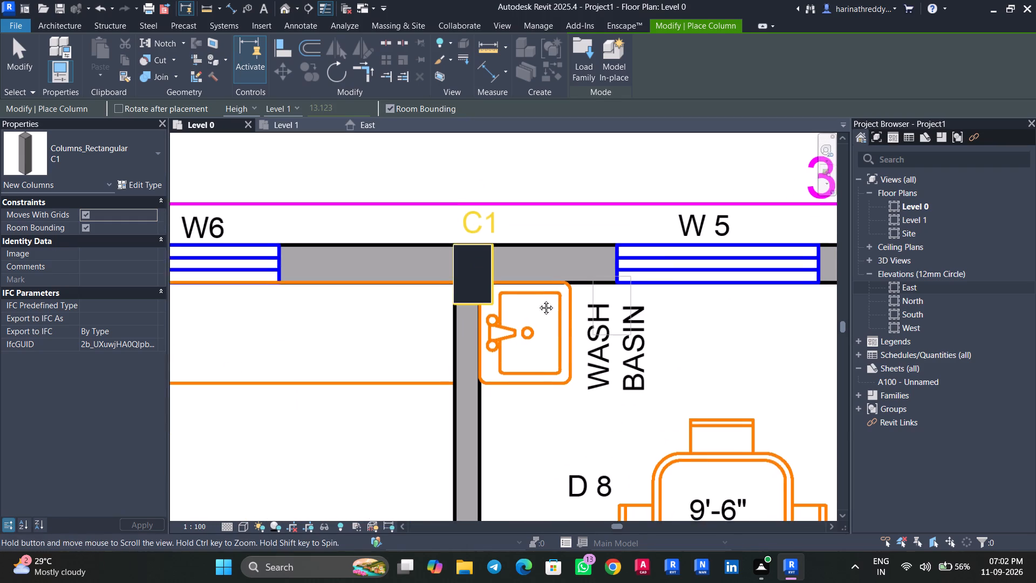
{"action": "middle_click_drag", "start_coordinate": [538, 300], "coordinate": [260, 325]}
{"action": "key", "text": "space"}
{"action": "scroll", "coordinate": [624, 283], "scroll_direction": "up", "scroll_amount": 4}
{"action": "middle_click_drag", "start_coordinate": [638, 286], "coordinate": [617, 287]}
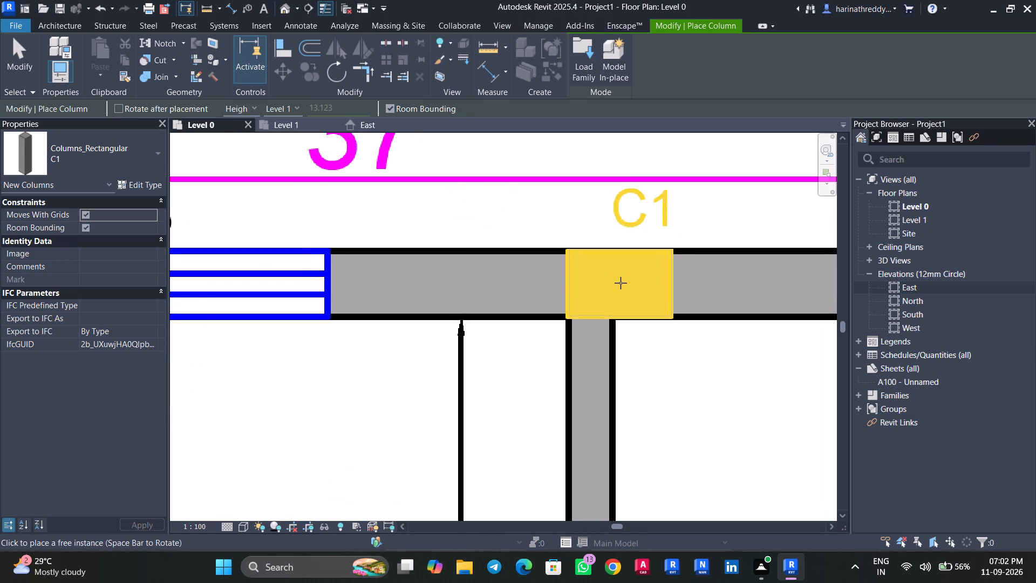
{"action": "left_click", "coordinate": [619, 283]}
Place a C1 column over the C1 mark at Bedroom 01's outer corner by the wardrobe.
{"action": "scroll", "coordinate": [619, 283], "scroll_direction": "down", "scroll_amount": 6}
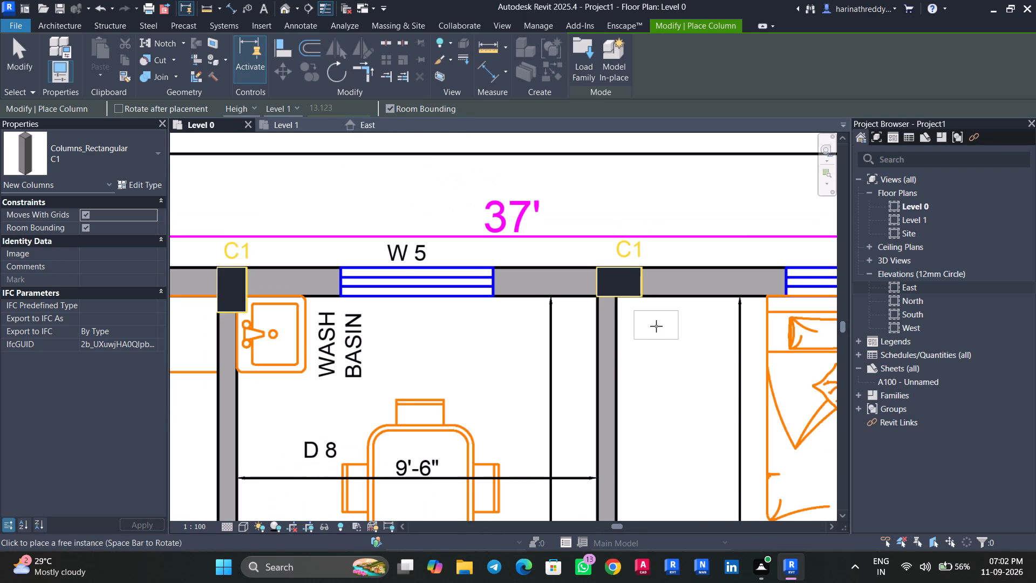
{"action": "middle_click_drag", "start_coordinate": [678, 324], "coordinate": [173, 368]}
{"action": "scroll", "coordinate": [720, 333], "scroll_direction": "up", "scroll_amount": 3}
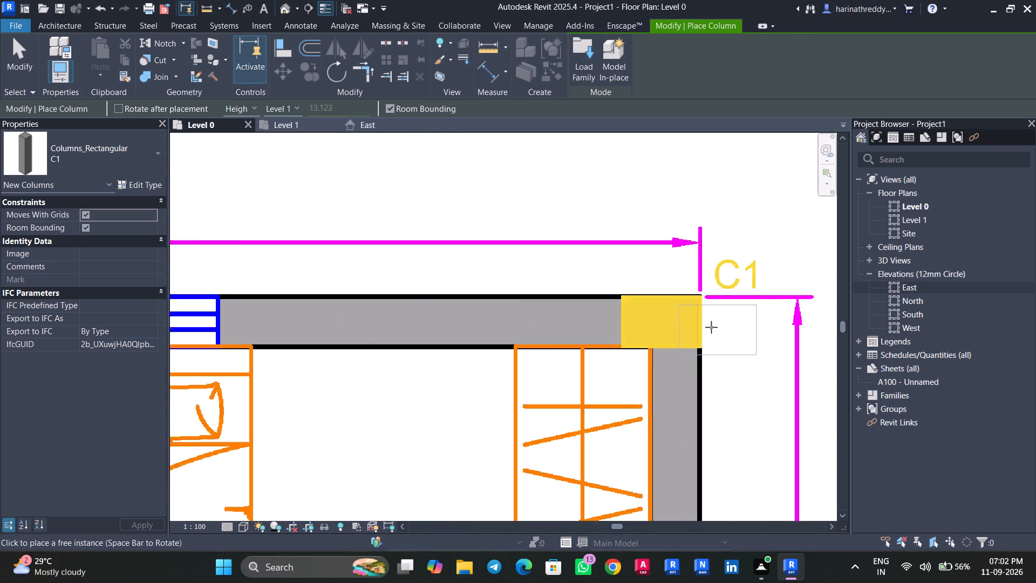
{"action": "scroll", "coordinate": [711, 327], "scroll_direction": "up", "scroll_amount": 8}
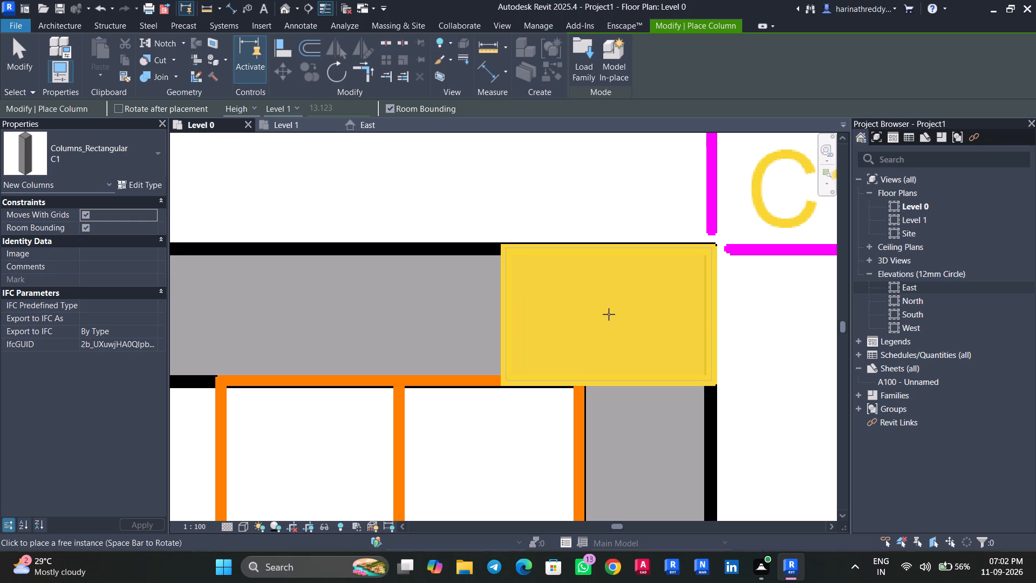
{"action": "left_click", "coordinate": [609, 314]}
Rotate the C1 column and place it over the C1 mark on Toilet 01's outer wall, between windows W3 and VW3.
{"action": "scroll", "coordinate": [609, 314], "scroll_direction": "down", "scroll_amount": 8}
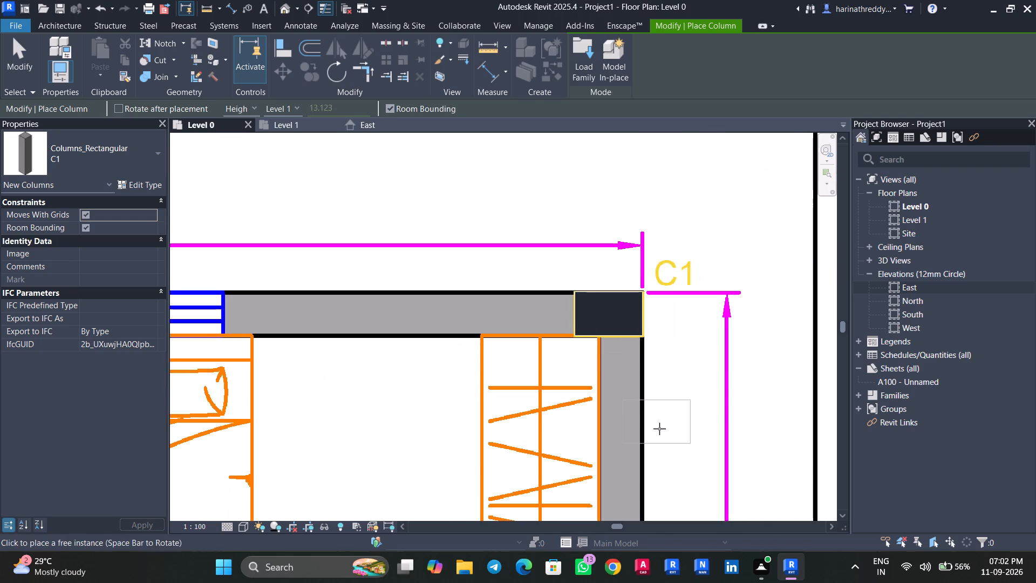
{"action": "middle_click_drag", "start_coordinate": [659, 429], "coordinate": [641, 368]}
{"action": "scroll", "coordinate": [635, 390], "scroll_direction": "down", "scroll_amount": 3}
{"action": "middle_click_drag", "start_coordinate": [643, 422], "coordinate": [644, 151]}
{"action": "scroll", "coordinate": [611, 388], "scroll_direction": "up", "scroll_amount": 1}
{"action": "middle_click_drag", "start_coordinate": [611, 388], "coordinate": [612, 111]}
{"action": "middle_click_drag", "start_coordinate": [623, 340], "coordinate": [635, 194]}
{"action": "key", "text": "space"}
{"action": "scroll", "coordinate": [626, 242], "scroll_direction": "up", "scroll_amount": 4}
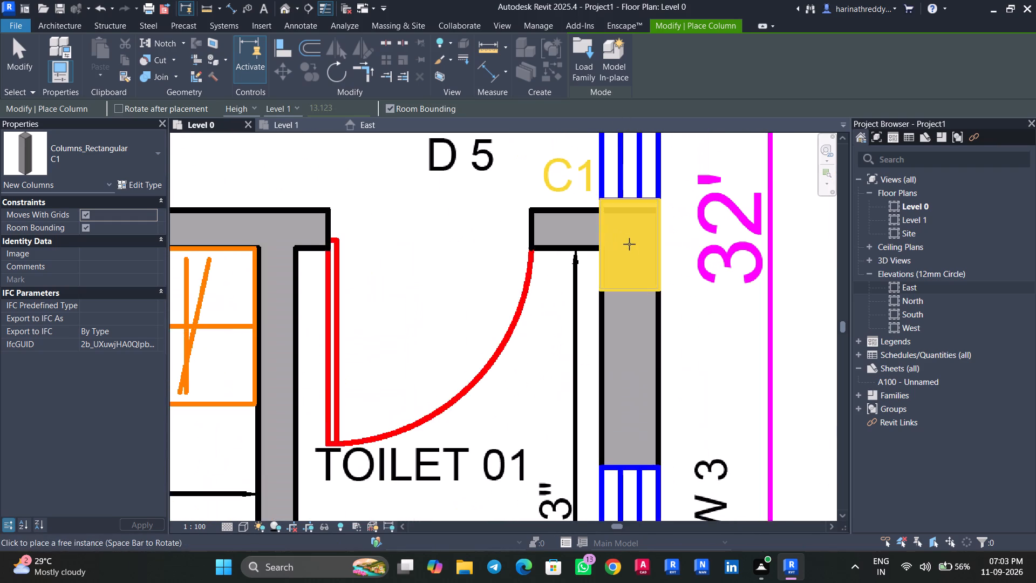
{"action": "scroll", "coordinate": [629, 245], "scroll_direction": "up", "scroll_amount": 3}
{"action": "left_click", "coordinate": [630, 245]}
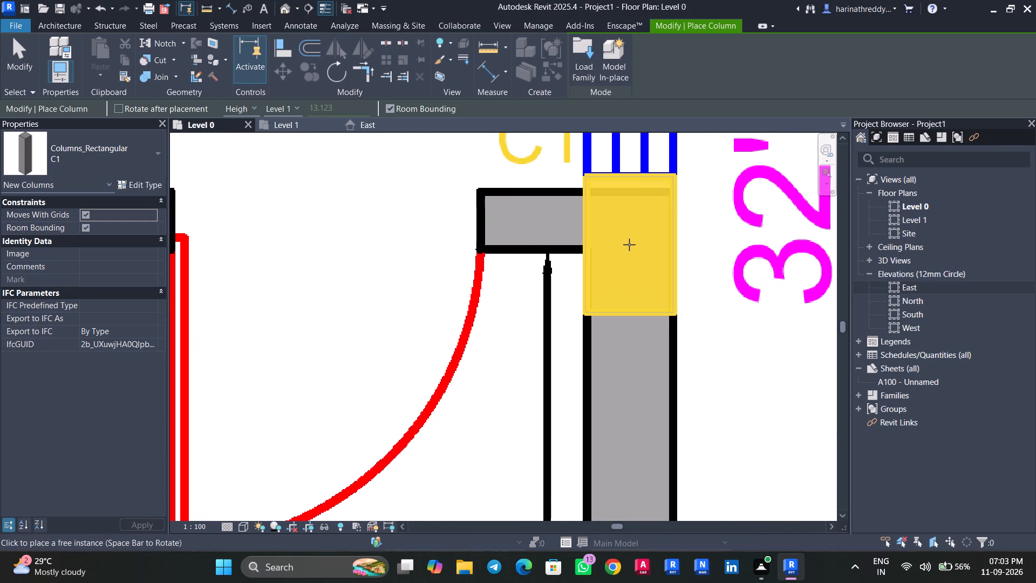
Rotate the C1 column and place it over the C1 mark at Toilet 02's outer corner.
{"action": "scroll", "coordinate": [629, 245], "scroll_direction": "down", "scroll_amount": 7}
{"action": "scroll", "coordinate": [629, 245], "scroll_direction": "up", "scroll_amount": 1}
{"action": "scroll", "coordinate": [629, 245], "scroll_direction": "down", "scroll_amount": 1}
{"action": "middle_click_drag", "start_coordinate": [655, 377], "coordinate": [653, 204]}
{"action": "scroll", "coordinate": [653, 282], "scroll_direction": "down", "scroll_amount": 8}
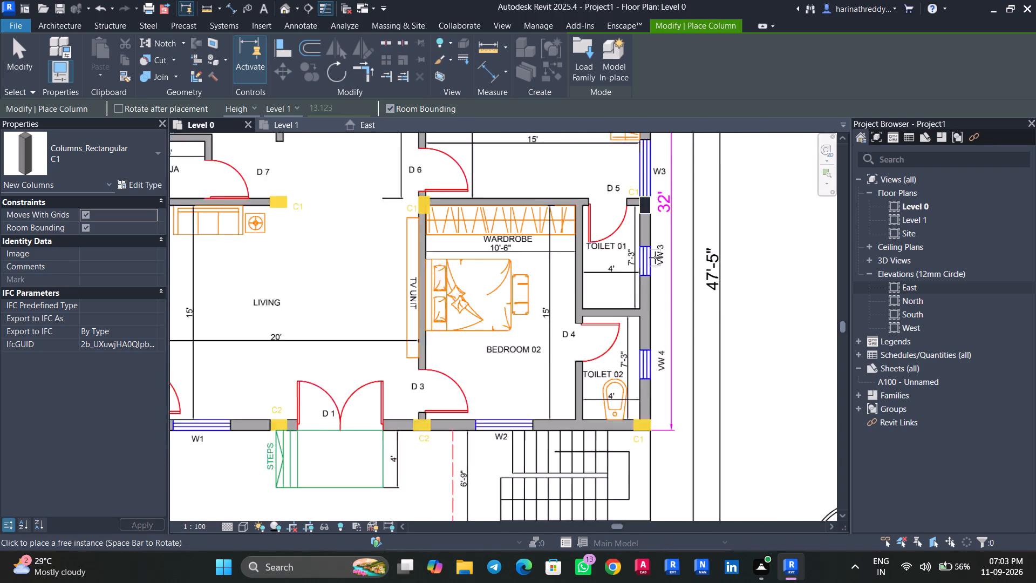
{"action": "scroll", "coordinate": [655, 257], "scroll_direction": "down", "scroll_amount": 1}
{"action": "scroll", "coordinate": [642, 395], "scroll_direction": "up", "scroll_amount": 6}
{"action": "key", "text": "space"}
{"action": "scroll", "coordinate": [645, 413], "scroll_direction": "up", "scroll_amount": 5}
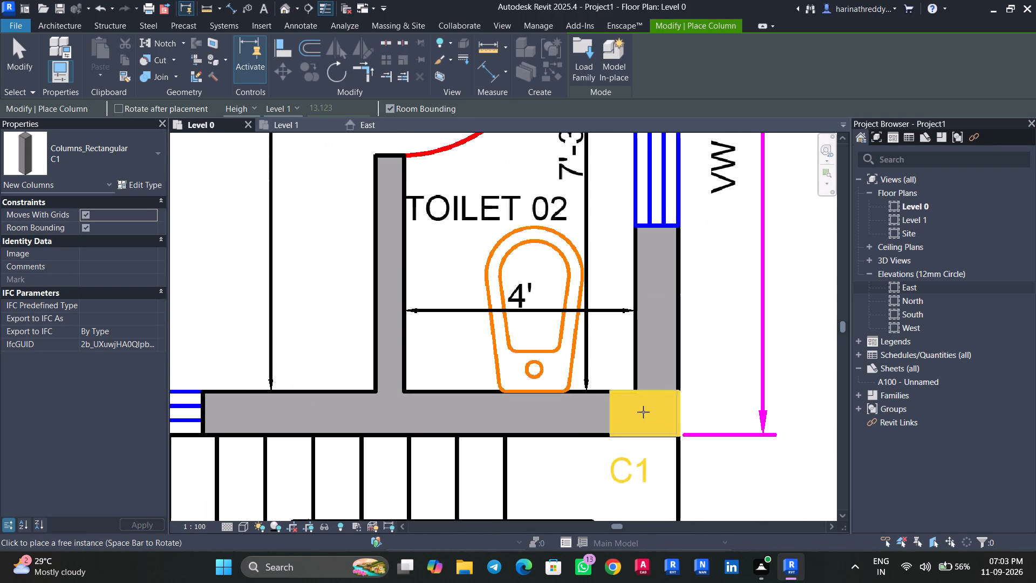
{"action": "scroll", "coordinate": [645, 417], "scroll_direction": "up", "scroll_amount": 5}
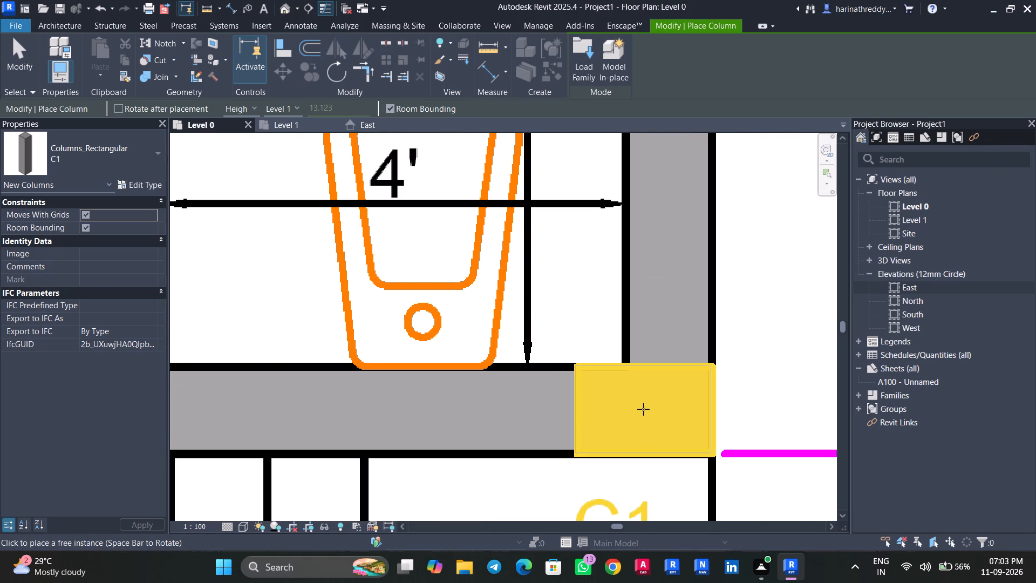
{"action": "left_click", "coordinate": [645, 410]}
Duplicate the C1 column type as C2 and set its width to 0.749'.
{"action": "scroll", "coordinate": [644, 410], "scroll_direction": "down", "scroll_amount": 7}
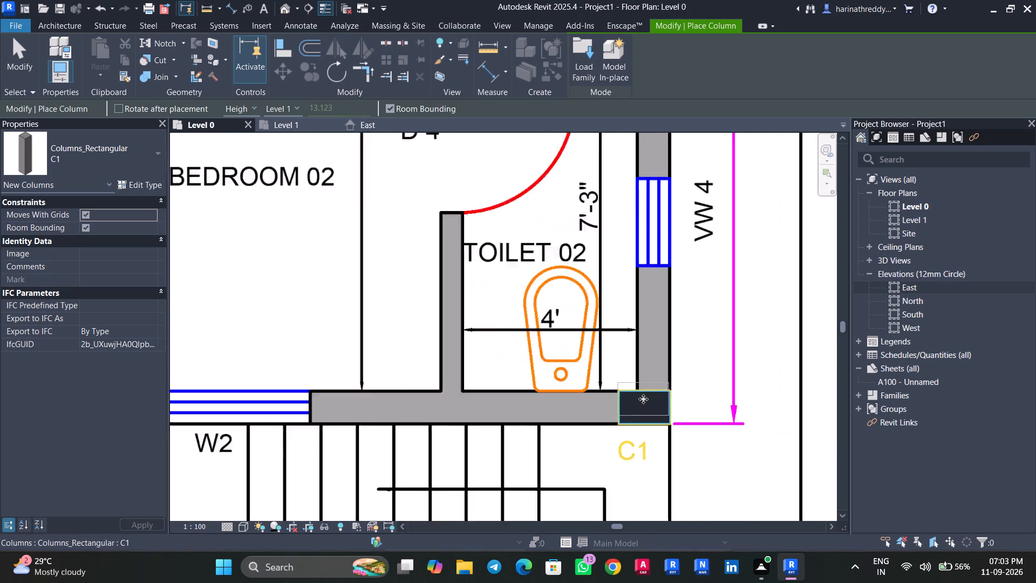
{"action": "scroll", "coordinate": [643, 399], "scroll_direction": "down", "scroll_amount": 6}
{"action": "scroll", "coordinate": [643, 401], "scroll_direction": "up", "scroll_amount": 1}
{"action": "scroll", "coordinate": [643, 401], "scroll_direction": "down", "scroll_amount": 1}
{"action": "middle_click_drag", "start_coordinate": [399, 411], "coordinate": [623, 403]}
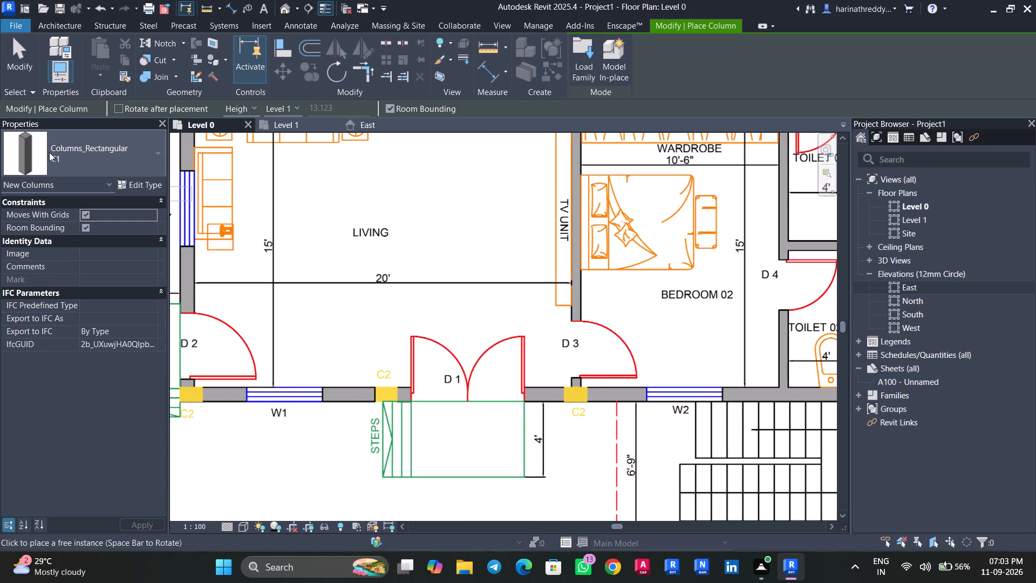
{"action": "left_click", "coordinate": [49, 152]}
{"action": "left_click", "coordinate": [49, 152]}
{"action": "key", "text": "Escape"}
{"action": "left_click", "coordinate": [130, 182]}
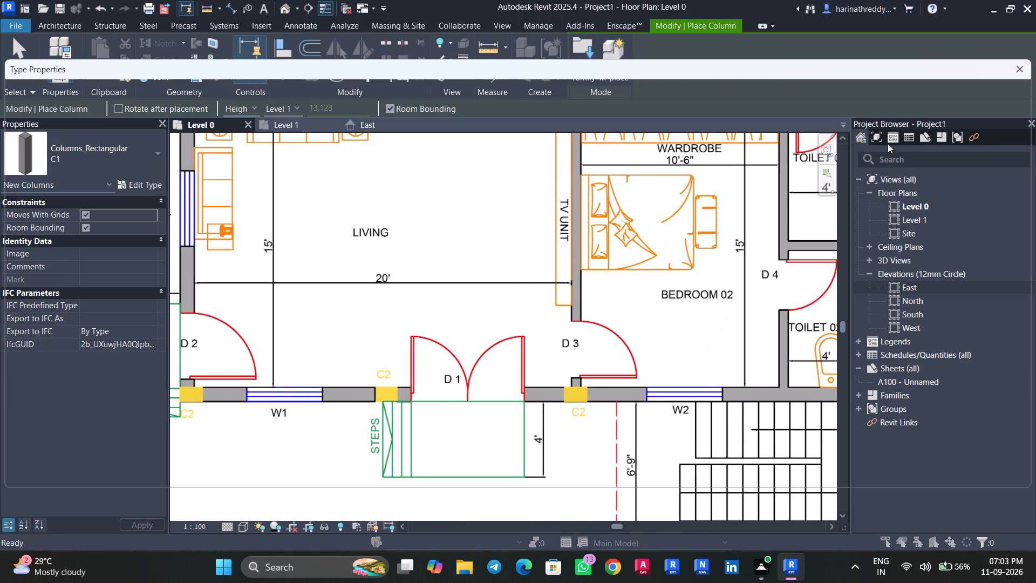
{"action": "left_click", "coordinate": [989, 109]}
{"action": "type", "text": "C2"}
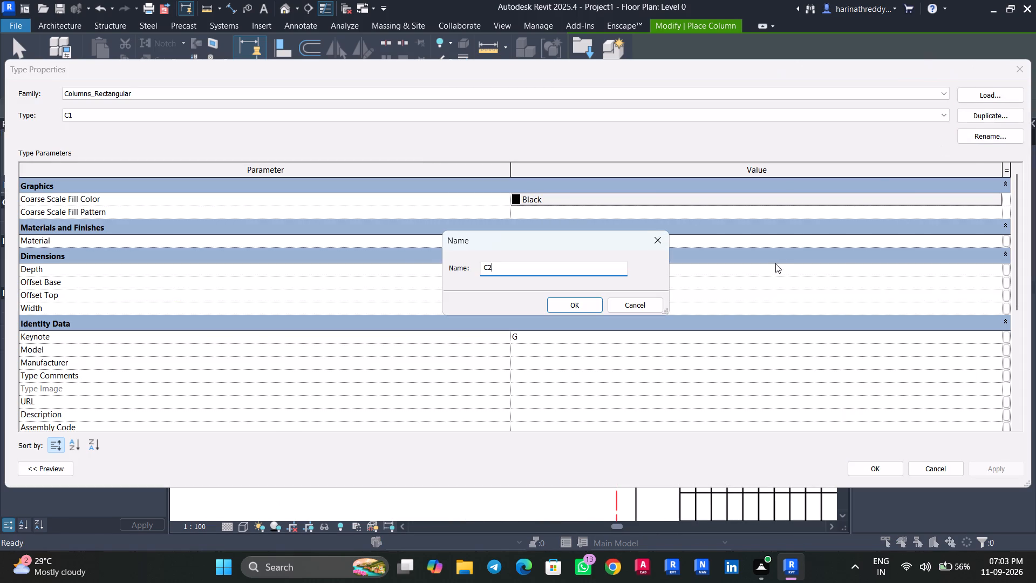
{"action": "left_click", "coordinate": [566, 303]}
{"action": "left_click", "coordinate": [601, 265]}
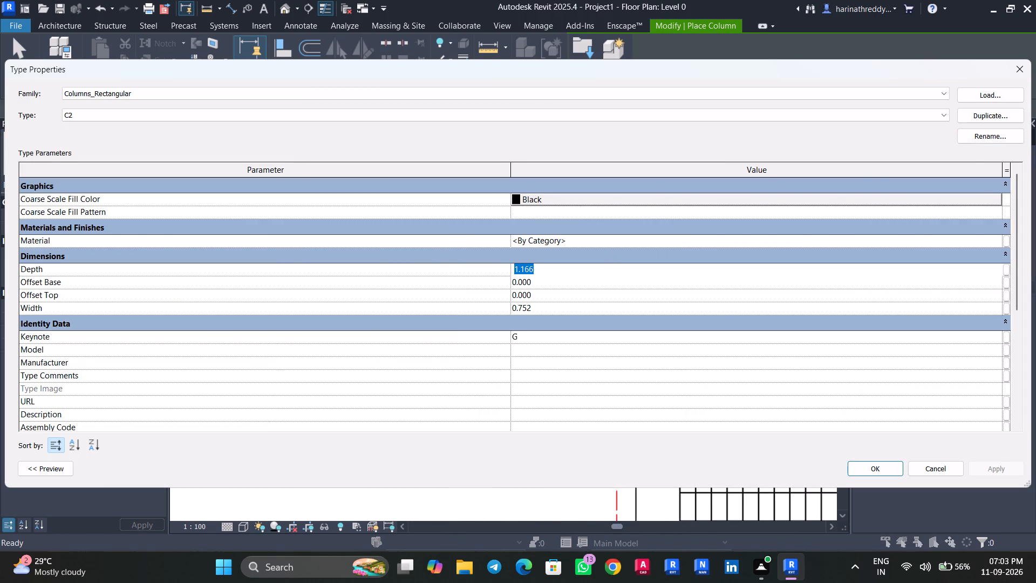
{"action": "left_click", "coordinate": [603, 301]}
{"action": "left_click", "coordinate": [602, 308]}
{"action": "type", "text": "0.749'"}
{"action": "key", "text": "Return"}
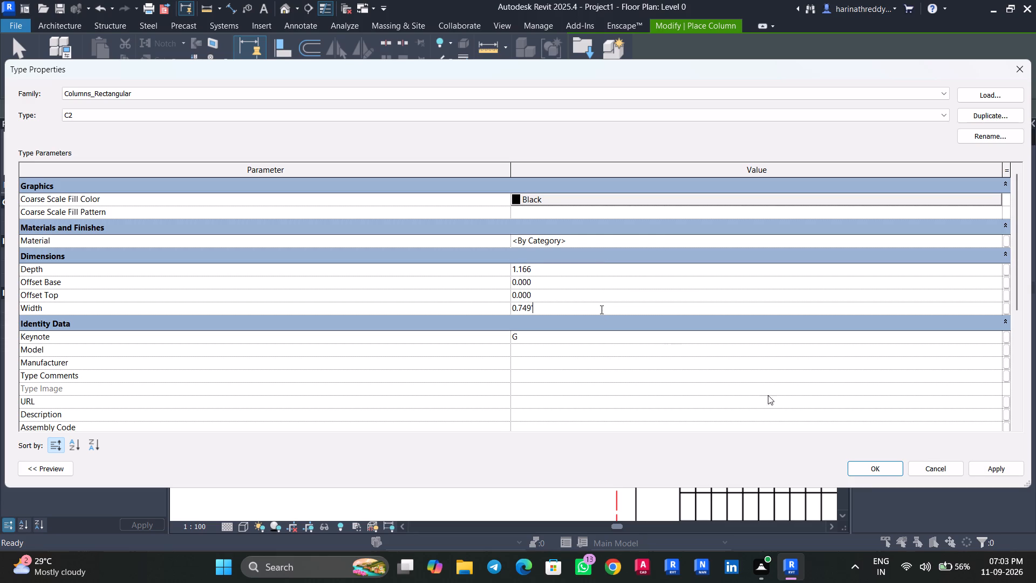
{"action": "left_click", "coordinate": [1000, 467]}
{"action": "left_click", "coordinate": [866, 474]}
Place a C2 column, rotated to run along the wall, over the C2 mark beside door D3.
{"action": "scroll", "coordinate": [584, 396], "scroll_direction": "up", "scroll_amount": 1}
{"action": "scroll", "coordinate": [584, 396], "scroll_direction": "down", "scroll_amount": 1}
{"action": "scroll", "coordinate": [584, 396], "scroll_direction": "up", "scroll_amount": 5}
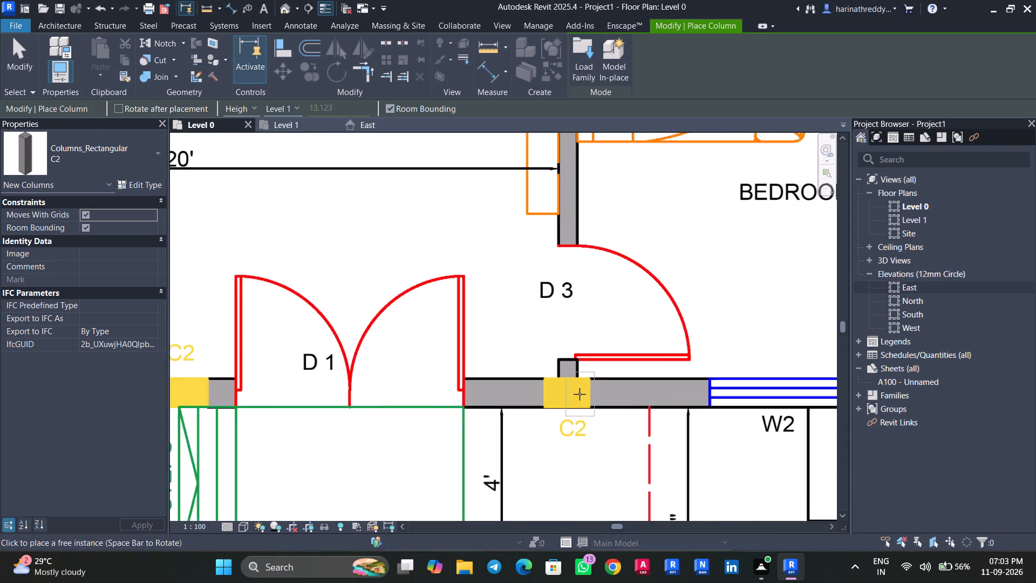
{"action": "scroll", "coordinate": [580, 394], "scroll_direction": "up", "scroll_amount": 3}
{"action": "key", "text": "space"}
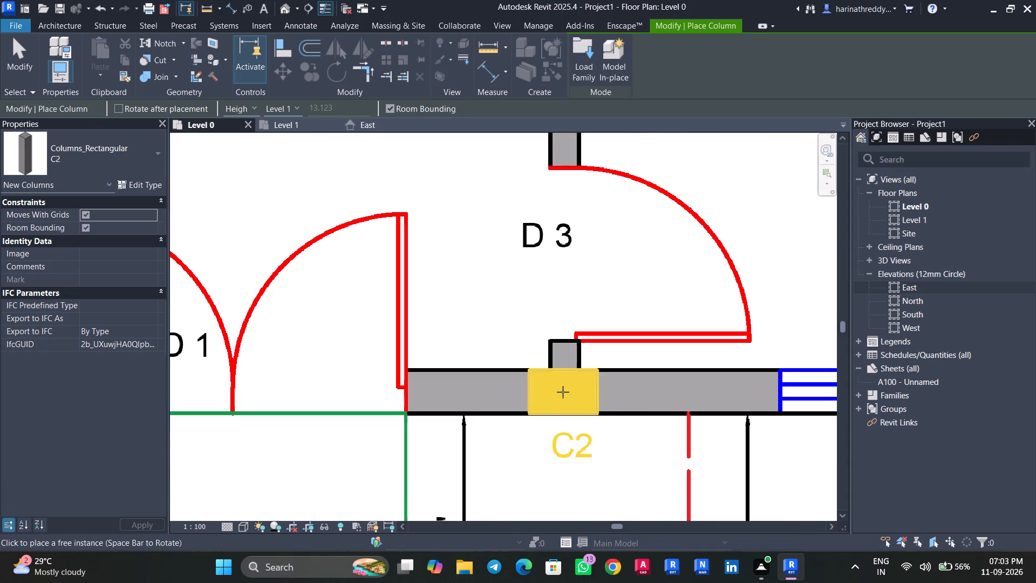
{"action": "left_click", "coordinate": [563, 392]}
Place a C2 column over the C2 mark beside main door D1, between the door and window W1.
{"action": "middle_click_drag", "start_coordinate": [496, 450], "coordinate": [752, 440]}
{"action": "middle_click_drag", "start_coordinate": [343, 432], "coordinate": [529, 432]}
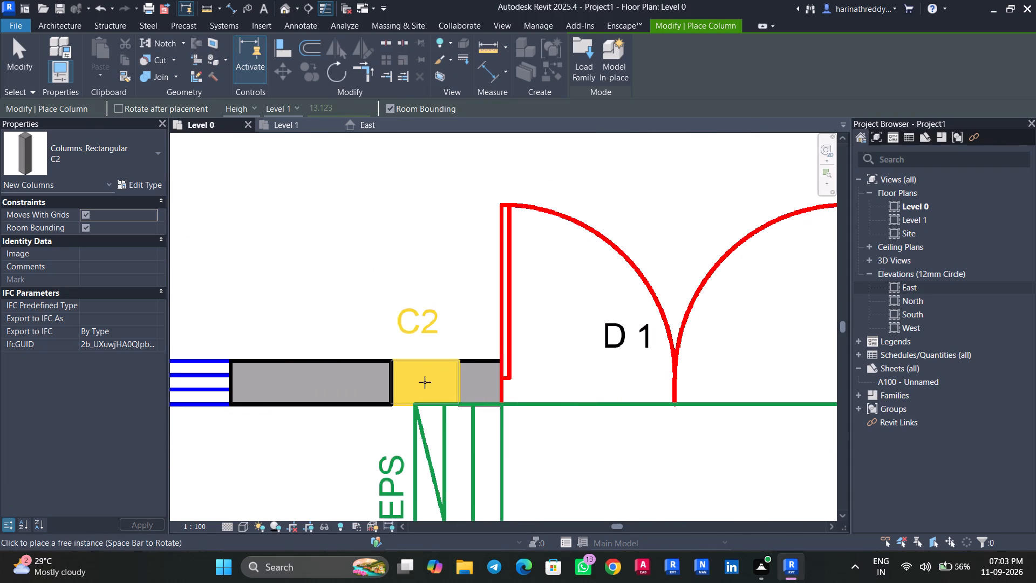
{"action": "left_click", "coordinate": [425, 382]}
Place a C2 column over the C2 mark at the living room's outer corner below door D2, and end column placement.
{"action": "middle_click_drag", "start_coordinate": [418, 415], "coordinate": [651, 417]}
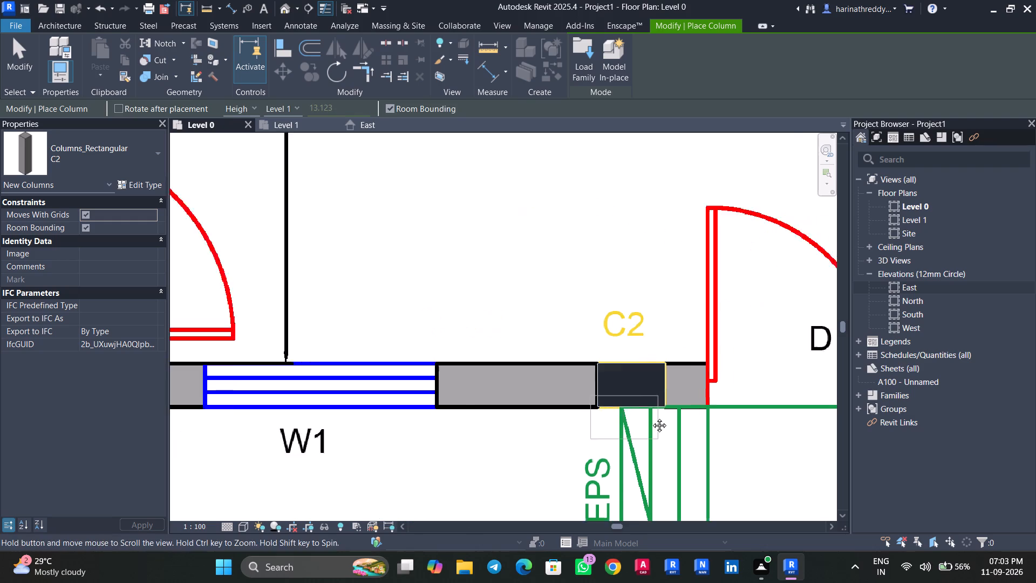
{"action": "middle_click_drag", "start_coordinate": [651, 417], "coordinate": [652, 417]}
{"action": "scroll", "coordinate": [499, 417], "scroll_direction": "down", "scroll_amount": 6}
{"action": "scroll", "coordinate": [502, 408], "scroll_direction": "up", "scroll_amount": 1}
{"action": "scroll", "coordinate": [502, 408], "scroll_direction": "down", "scroll_amount": 1}
{"action": "scroll", "coordinate": [322, 409], "scroll_direction": "up", "scroll_amount": 1}
{"action": "scroll", "coordinate": [322, 409], "scroll_direction": "down", "scroll_amount": 1}
{"action": "scroll", "coordinate": [322, 409], "scroll_direction": "up", "scroll_amount": 6}
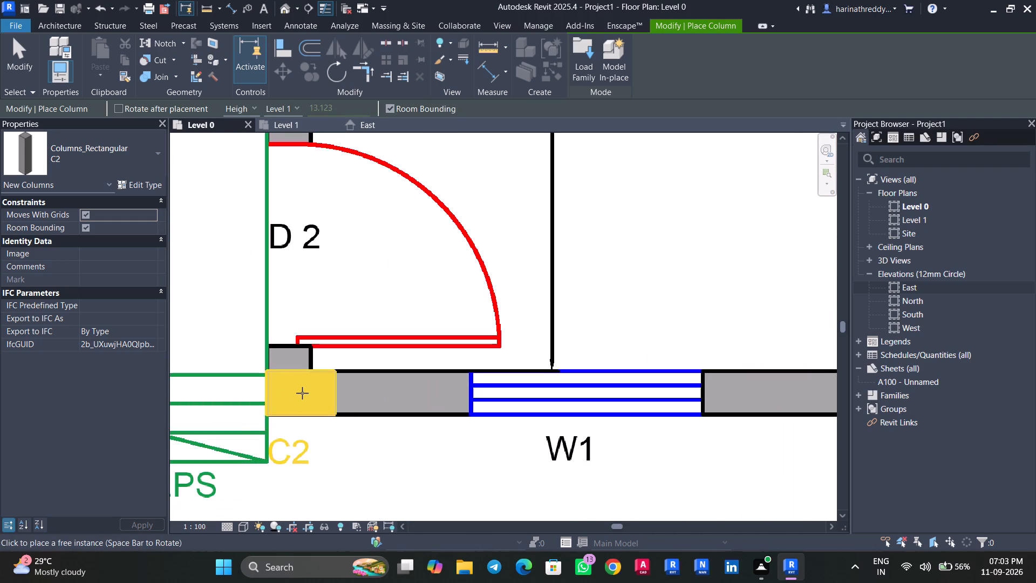
{"action": "left_click", "coordinate": [302, 393]}
{"action": "scroll", "coordinate": [303, 415], "scroll_direction": "down", "scroll_amount": 6}
{"action": "scroll", "coordinate": [304, 415], "scroll_direction": "up", "scroll_amount": 1}
{"action": "scroll", "coordinate": [304, 415], "scroll_direction": "down", "scroll_amount": 11}
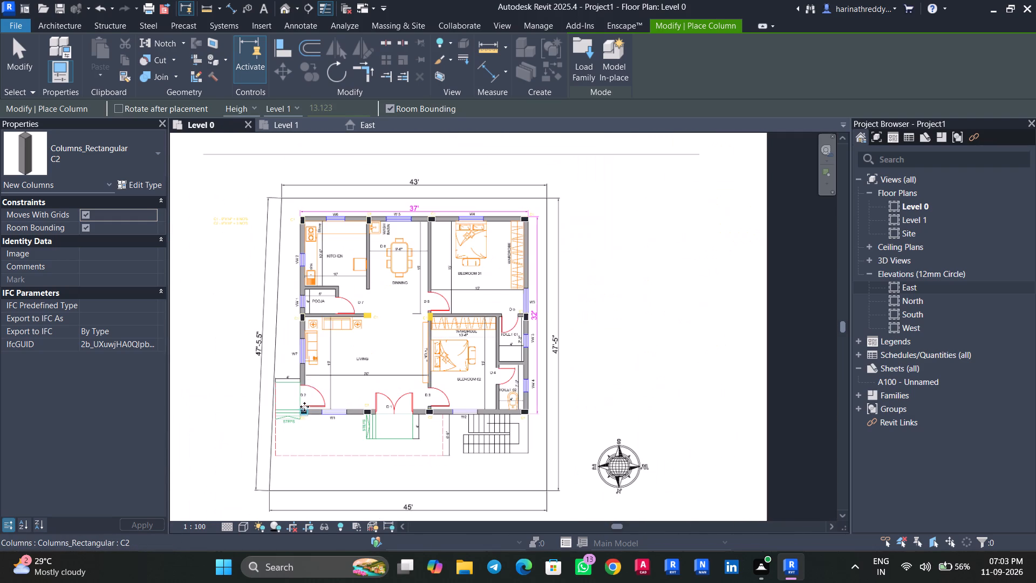
{"action": "key", "text": "Escape"}
{"action": "key", "text": "Escape"}
{"action": "key", "text": "Escape"}
{"action": "key", "text": "Escape"}
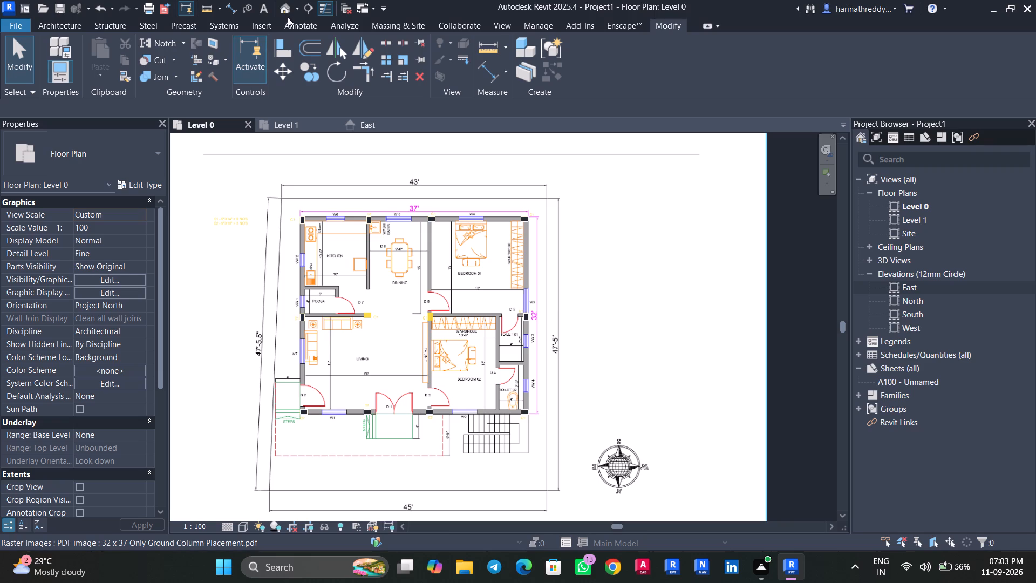
Open the default 3D view of the placed columns and set its visual style to Realistic.
{"action": "left_click", "coordinate": [284, 12]}
{"action": "scroll", "coordinate": [511, 357], "scroll_direction": "up", "scroll_amount": 8}
{"action": "scroll", "coordinate": [397, 378], "scroll_direction": "down", "scroll_amount": 4}
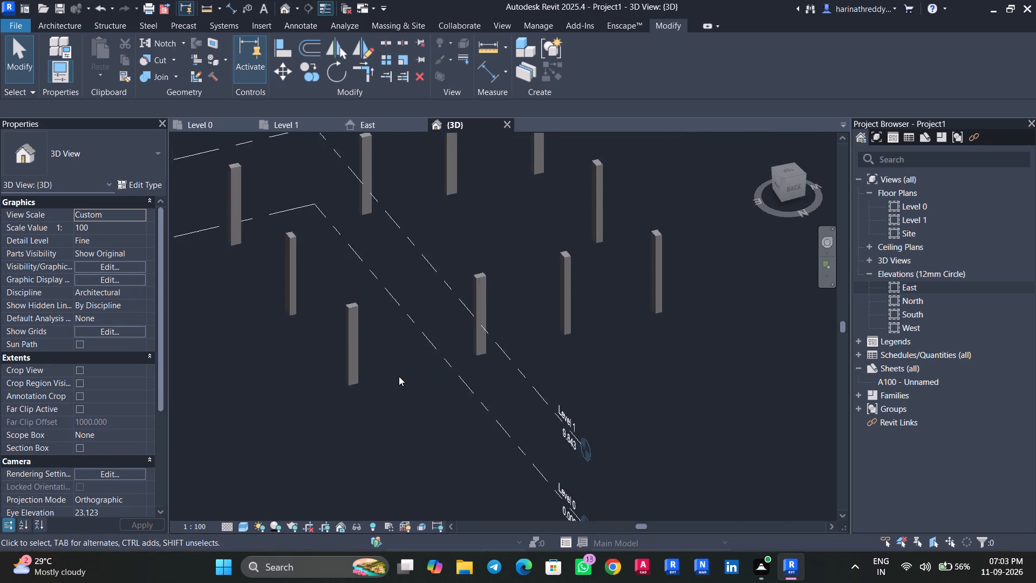
{"action": "scroll", "coordinate": [399, 376], "scroll_direction": "down", "scroll_amount": 4}
{"action": "scroll", "coordinate": [399, 375], "scroll_direction": "up", "scroll_amount": 1}
{"action": "scroll", "coordinate": [399, 375], "scroll_direction": "down", "scroll_amount": 2}
{"action": "middle_click_drag", "start_coordinate": [399, 375], "coordinate": [393, 406]}
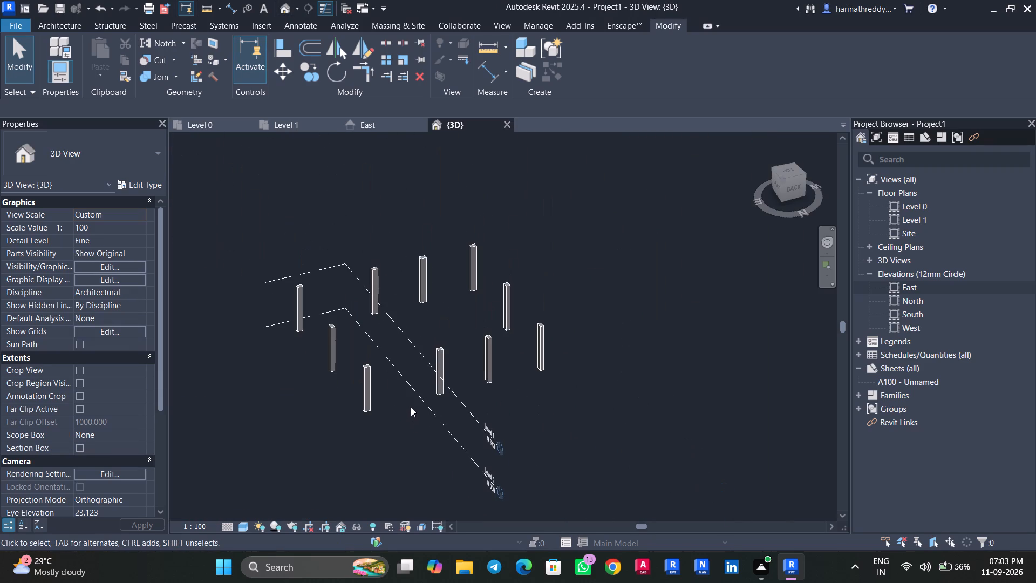
{"action": "left_click", "coordinate": [241, 523]}
{"action": "left_click", "coordinate": [245, 510]}
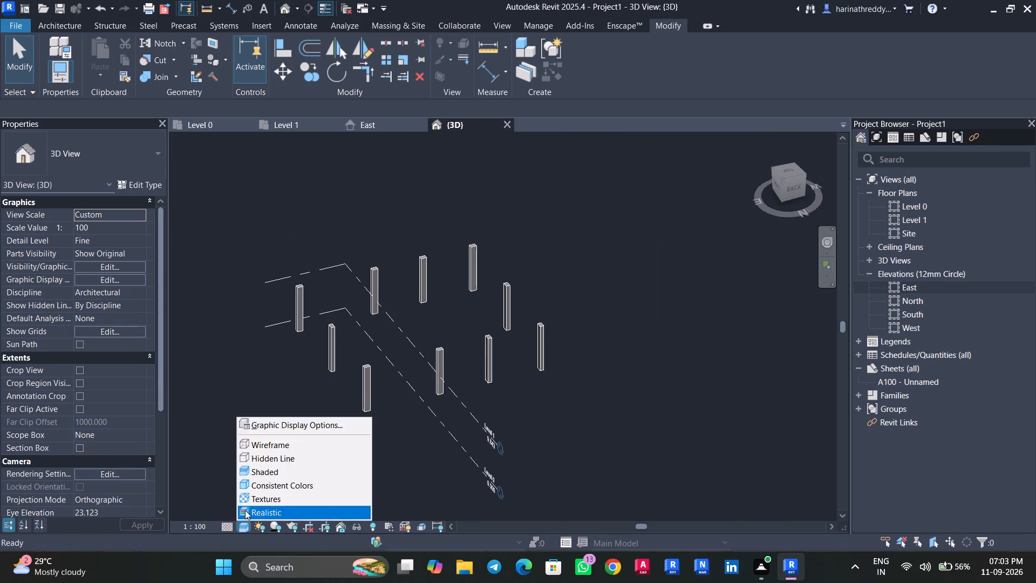
Examine the placed columns in the 3D view at Fine detail from another angle, and check one C1 column's properties.
{"action": "left_click", "coordinate": [224, 526]}
{"action": "left_click", "coordinate": [235, 512]}
{"action": "scroll", "coordinate": [426, 316], "scroll_direction": "up", "scroll_amount": 3}
{"action": "scroll", "coordinate": [431, 316], "scroll_direction": "down", "scroll_amount": 1}
{"action": "scroll", "coordinate": [431, 316], "scroll_direction": "up", "scroll_amount": 5}
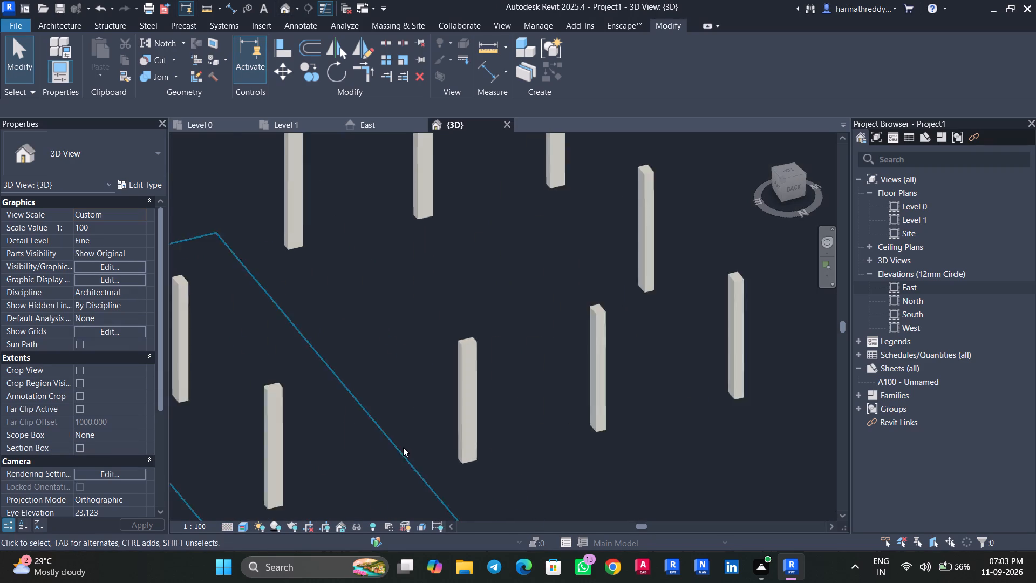
{"action": "scroll", "coordinate": [403, 447], "scroll_direction": "down", "scroll_amount": 3}
{"action": "middle_click_drag", "start_coordinate": [403, 455], "coordinate": [486, 431], "text": "shift"}
{"action": "scroll", "coordinate": [489, 434], "scroll_direction": "down", "scroll_amount": 7}
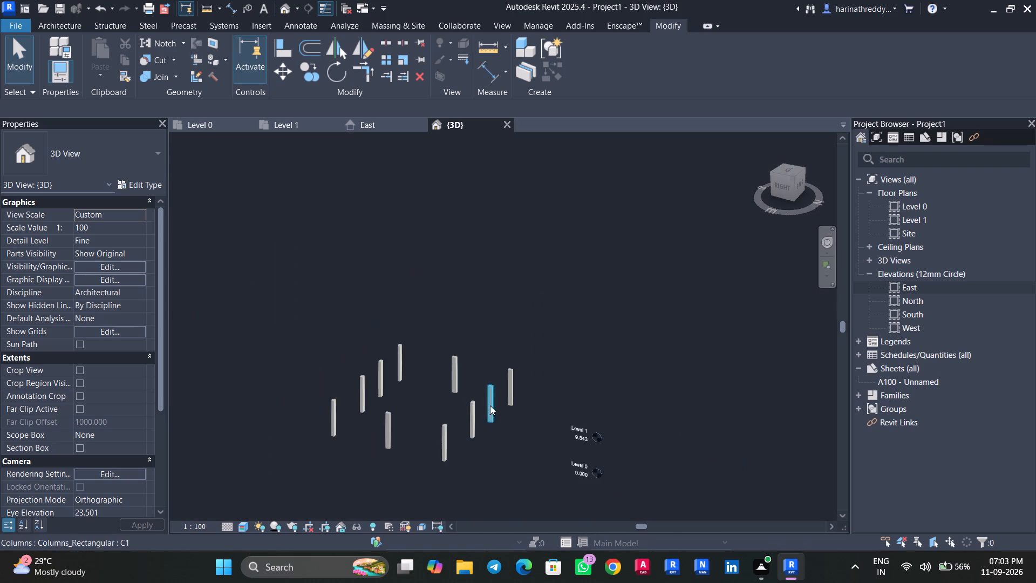
{"action": "scroll", "coordinate": [550, 446], "scroll_direction": "up", "scroll_amount": 4}
{"action": "key", "text": "Escape"}
{"action": "left_click", "coordinate": [415, 387]}
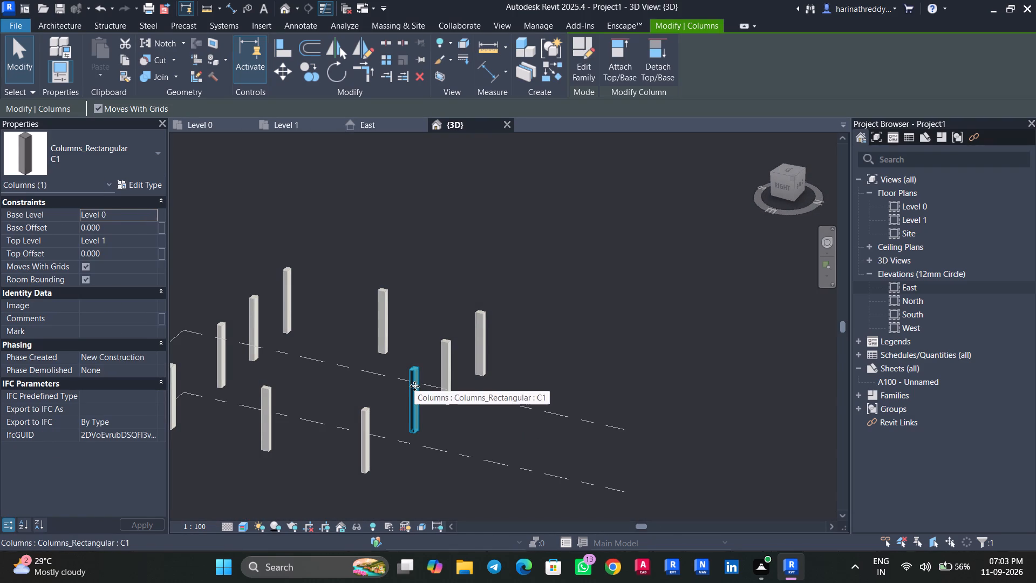
{"action": "key", "text": "Escape"}
{"action": "key", "text": "Escape"}
Return to the Level 0 floor plan.
{"action": "left_click", "coordinate": [218, 128]}
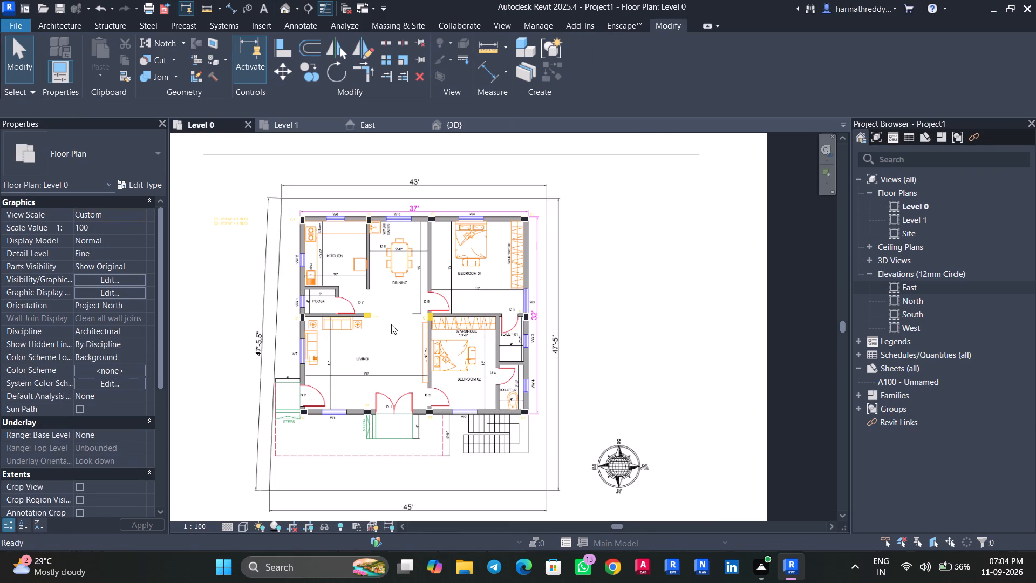
{"action": "scroll", "coordinate": [391, 324], "scroll_direction": "up", "scroll_amount": 6}
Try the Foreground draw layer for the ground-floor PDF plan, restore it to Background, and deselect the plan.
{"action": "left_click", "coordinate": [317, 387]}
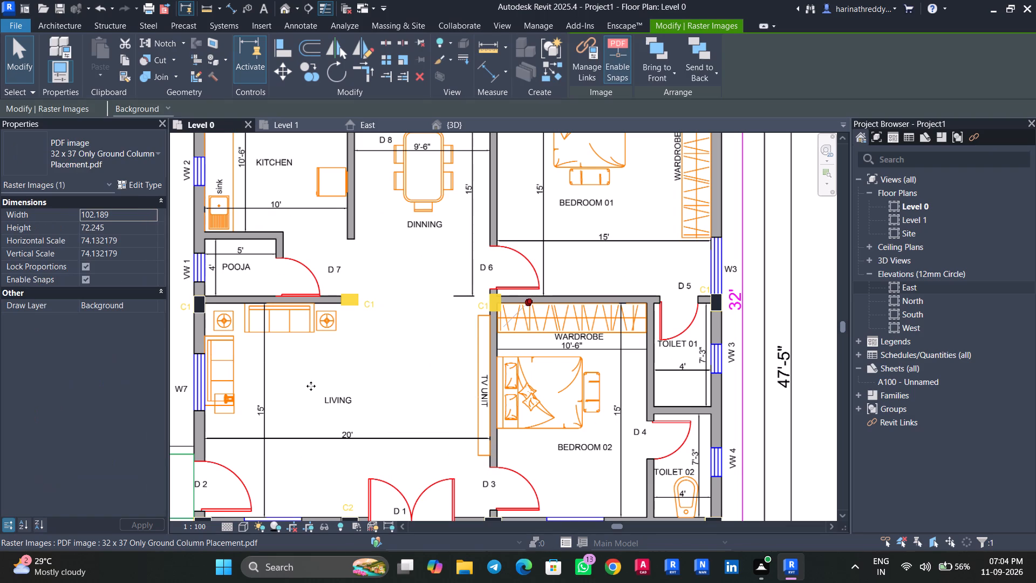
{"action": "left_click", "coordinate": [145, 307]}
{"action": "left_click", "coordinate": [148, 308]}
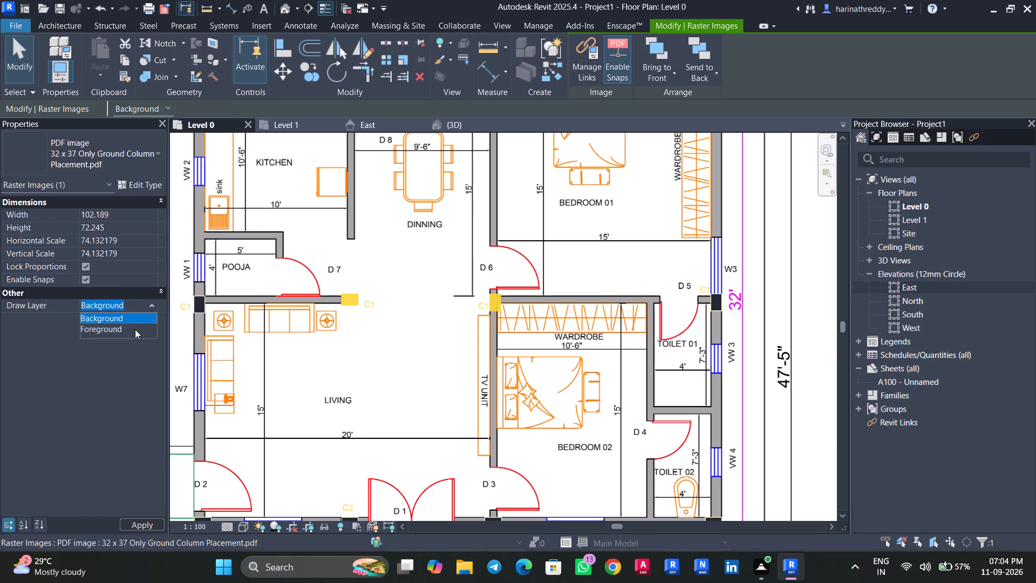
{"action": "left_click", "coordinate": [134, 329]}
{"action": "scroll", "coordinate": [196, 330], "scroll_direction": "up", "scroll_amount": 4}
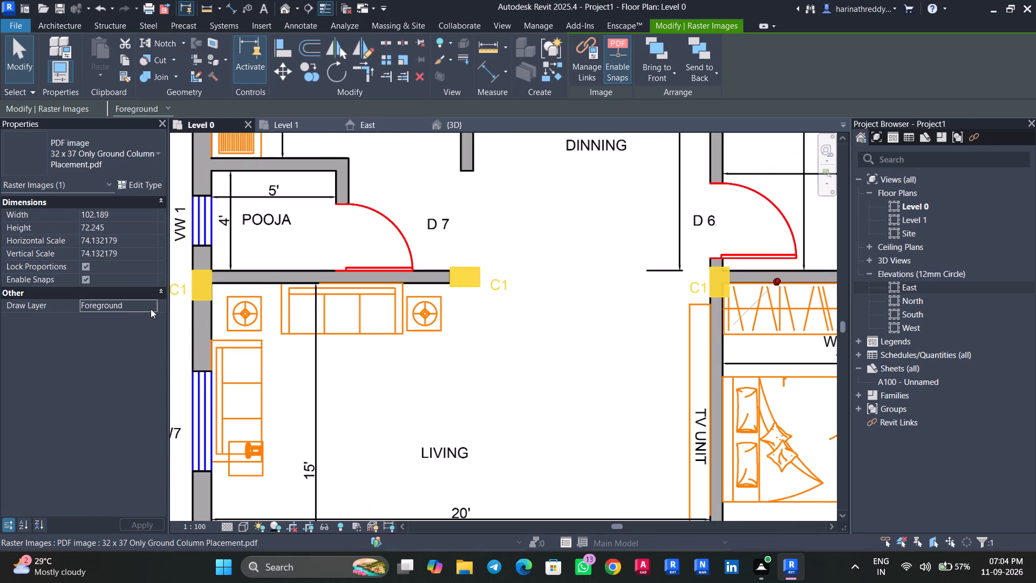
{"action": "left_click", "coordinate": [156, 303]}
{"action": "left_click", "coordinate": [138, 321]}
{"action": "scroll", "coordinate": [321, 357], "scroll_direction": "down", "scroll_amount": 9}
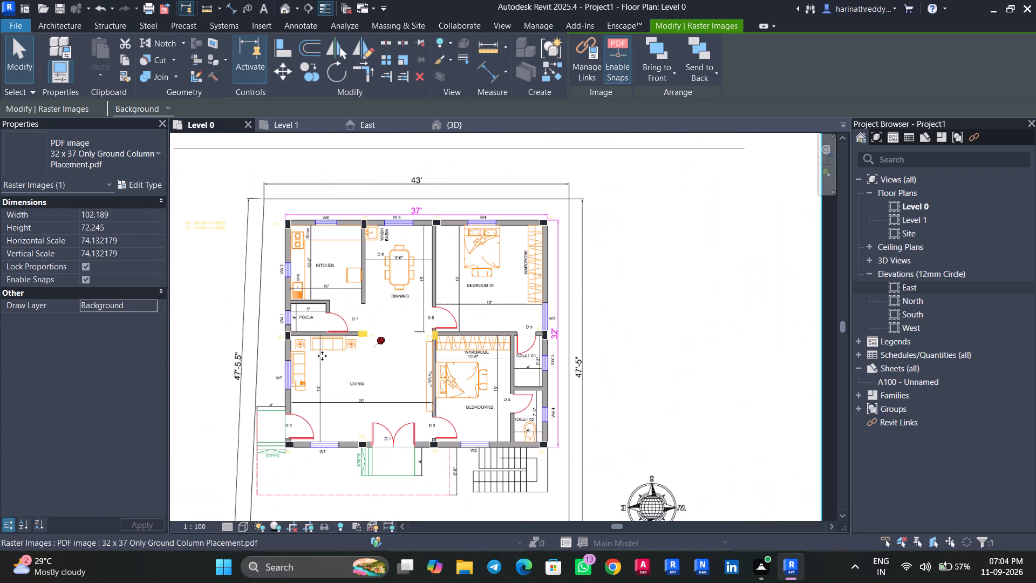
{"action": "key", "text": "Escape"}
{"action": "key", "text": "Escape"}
Unpin the ground-floor PDF plan.
{"action": "scroll", "coordinate": [347, 263], "scroll_direction": "up", "scroll_amount": 3}
{"action": "scroll", "coordinate": [346, 261], "scroll_direction": "down", "scroll_amount": 1}
{"action": "scroll", "coordinate": [345, 260], "scroll_direction": "up", "scroll_amount": 3}
{"action": "scroll", "coordinate": [318, 215], "scroll_direction": "down", "scroll_amount": 1}
{"action": "scroll", "coordinate": [318, 215], "scroll_direction": "up", "scroll_amount": 6}
{"action": "middle_click_drag", "start_coordinate": [305, 226], "coordinate": [385, 320]}
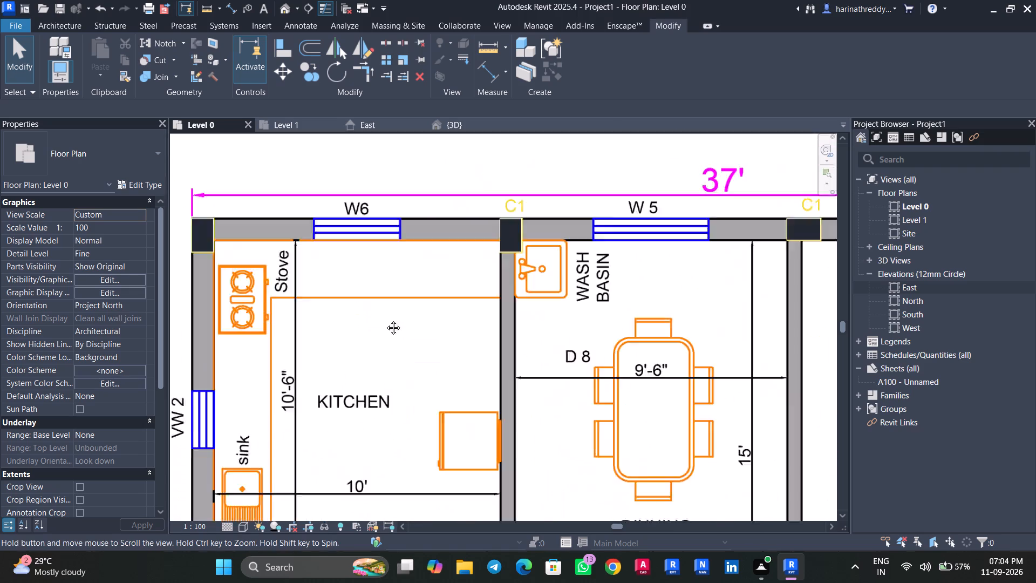
{"action": "middle_click_drag", "start_coordinate": [385, 320], "coordinate": [399, 336]}
{"action": "scroll", "coordinate": [289, 306], "scroll_direction": "up", "scroll_amount": 5}
{"action": "left_click", "coordinate": [296, 302]}
{"action": "left_click", "coordinate": [528, 302]}
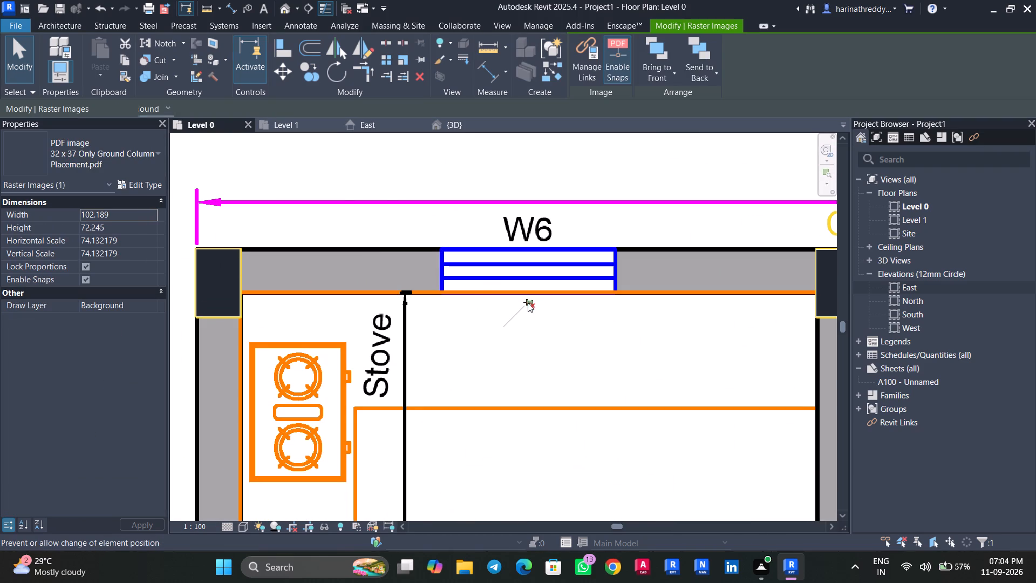
Use the Scale command's temporary dimension to measure the kitchen's outer wall thickness between the corner C1 column and window W6, without scaling the plan.
{"action": "left_click", "coordinate": [402, 63]}
{"action": "scroll", "coordinate": [262, 293], "scroll_direction": "up", "scroll_amount": 6}
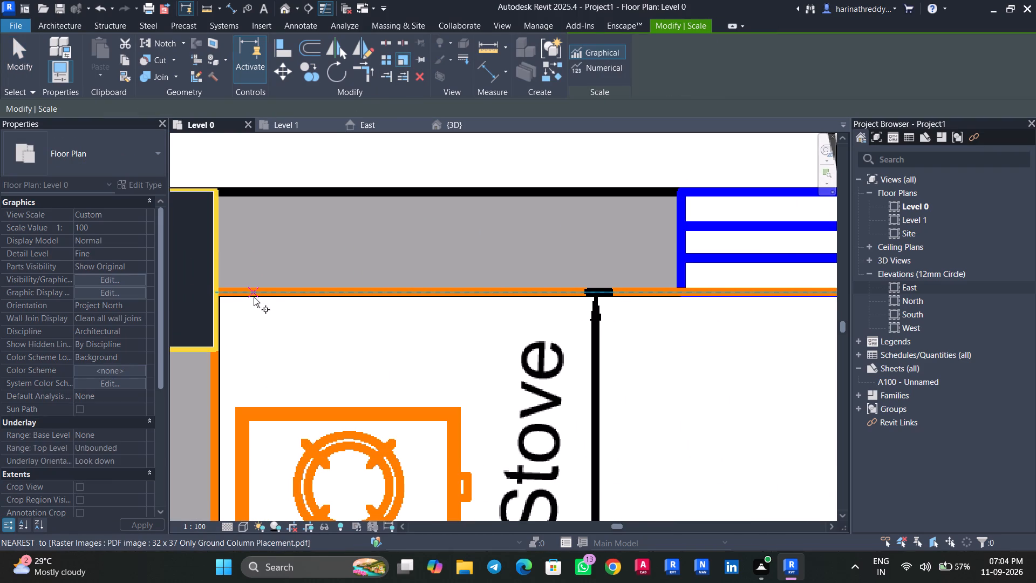
{"action": "left_click", "coordinate": [254, 297]}
{"action": "scroll", "coordinate": [258, 188], "scroll_direction": "up", "scroll_amount": 4}
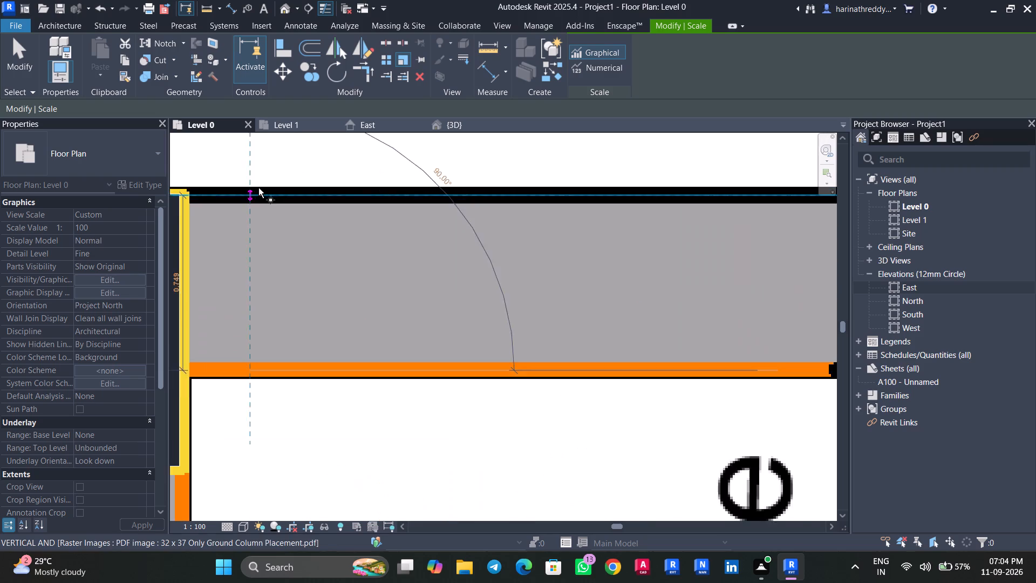
{"action": "scroll", "coordinate": [258, 188], "scroll_direction": "up", "scroll_amount": 1}
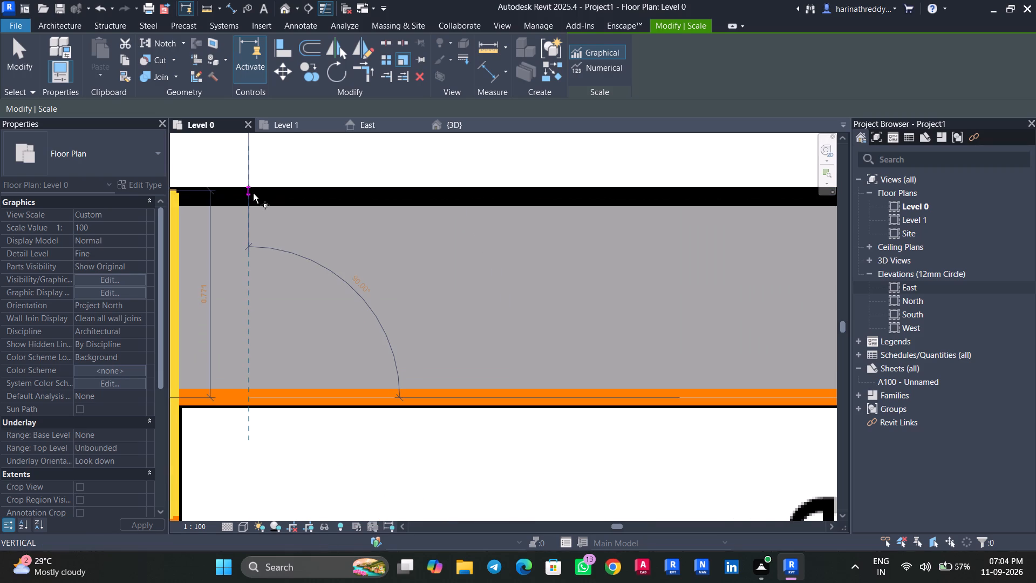
{"action": "key", "text": "Tab"}
{"action": "key", "text": "Tab"}
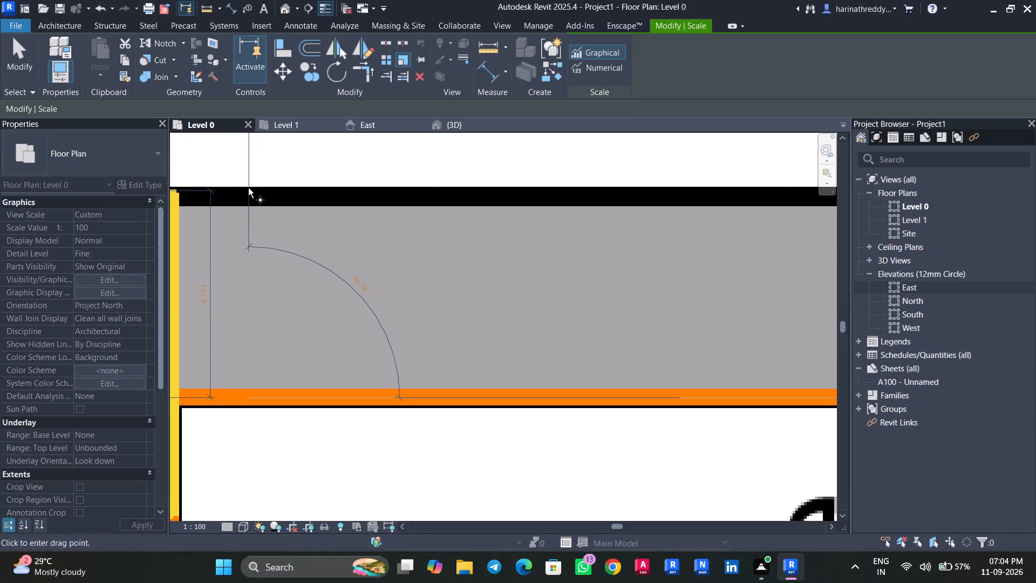
{"action": "scroll", "coordinate": [256, 189], "scroll_direction": "up", "scroll_amount": 4}
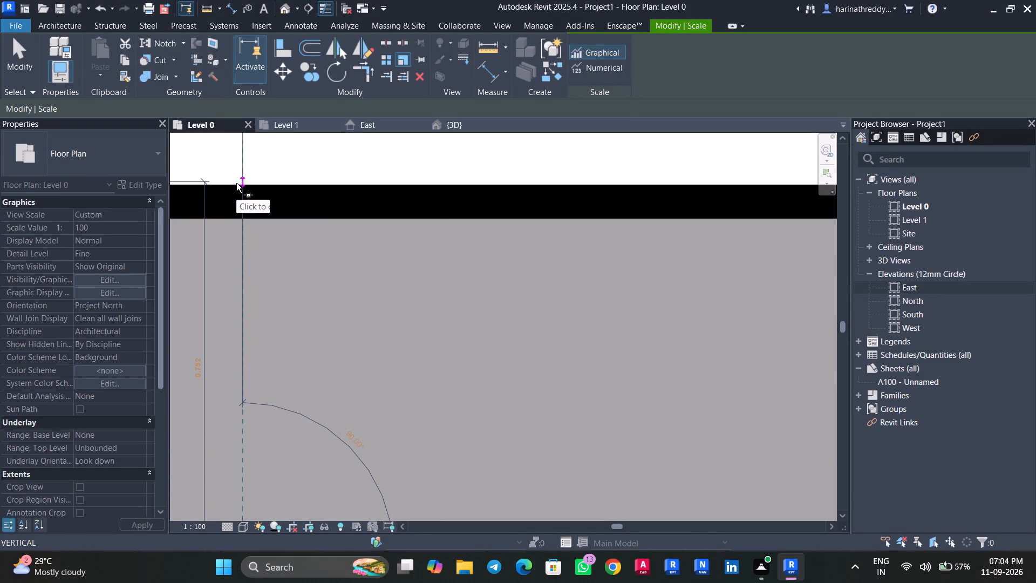
{"action": "scroll", "coordinate": [236, 183], "scroll_direction": "down", "scroll_amount": 3}
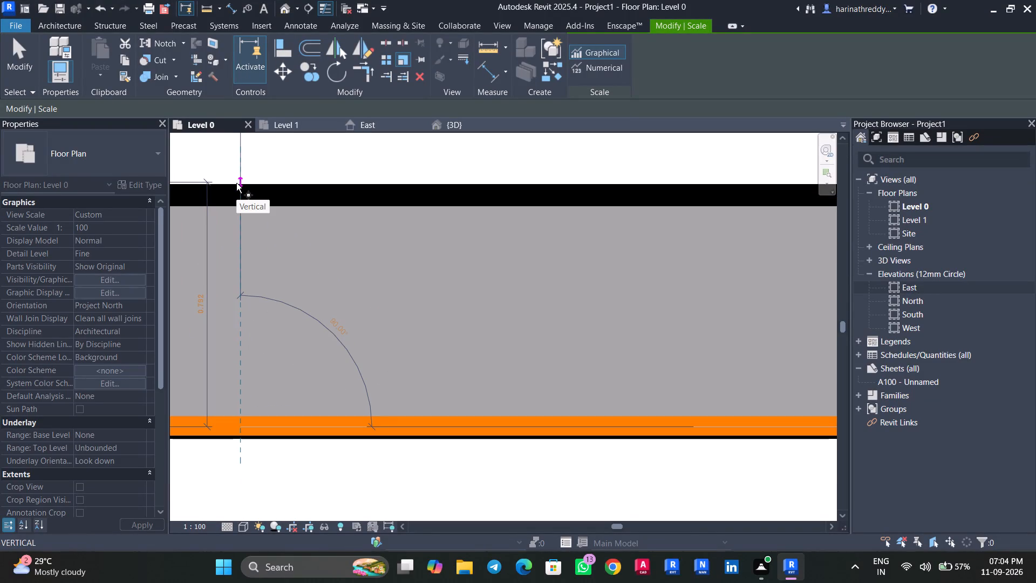
{"action": "key", "text": "Escape"}
{"action": "scroll", "coordinate": [318, 441], "scroll_direction": "down", "scroll_amount": 3}
{"action": "middle_click_drag", "start_coordinate": [322, 442], "coordinate": [411, 410]}
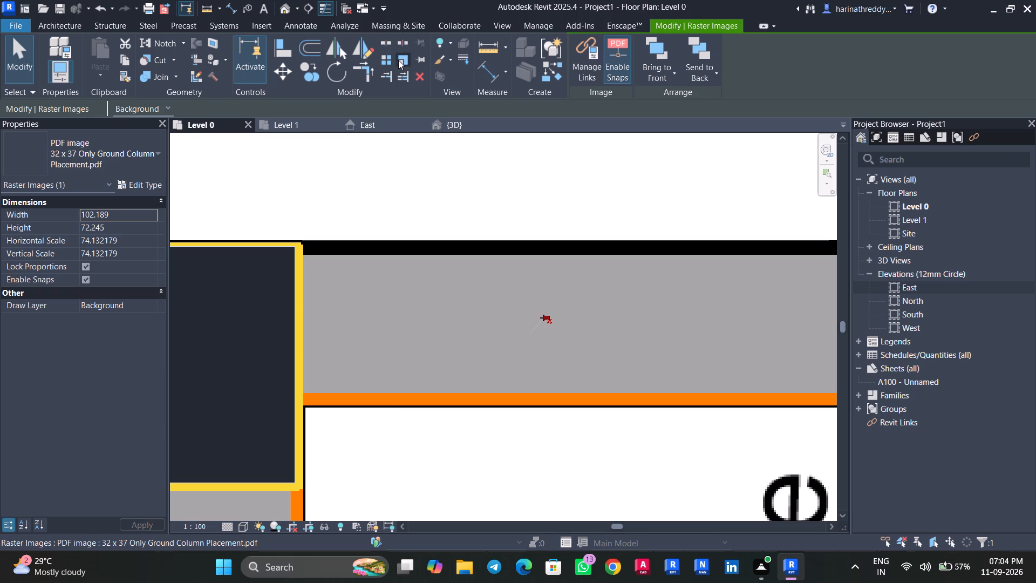
{"action": "left_click", "coordinate": [398, 60]}
{"action": "left_click", "coordinate": [392, 402]}
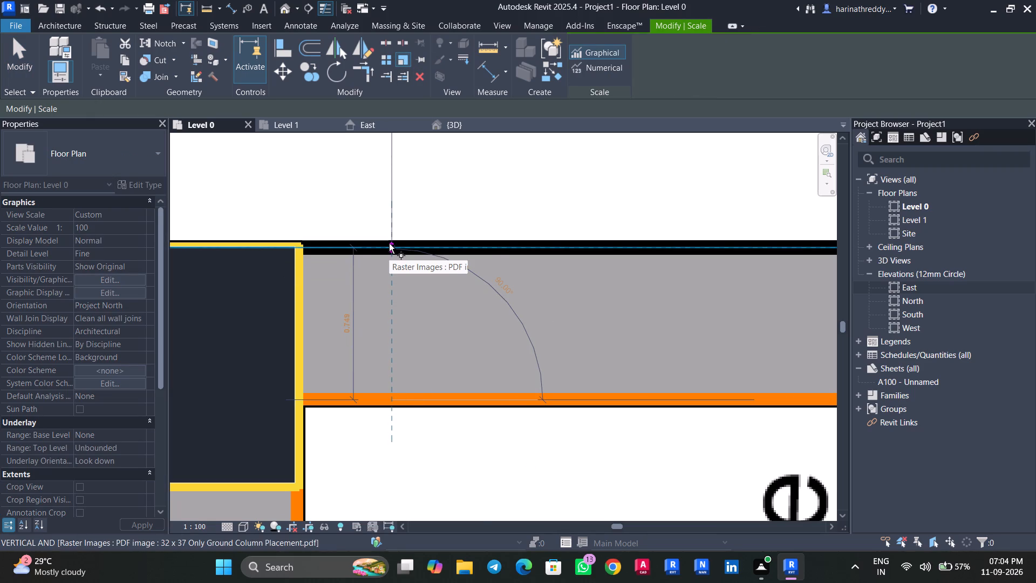
{"action": "key", "text": "Escape"}
{"action": "key", "text": "Escape"}
Start a wall with the Wall-Ext_215Bwk type and duplicate that type as EX WALL.
{"action": "scroll", "coordinate": [401, 343], "scroll_direction": "down", "scroll_amount": 10}
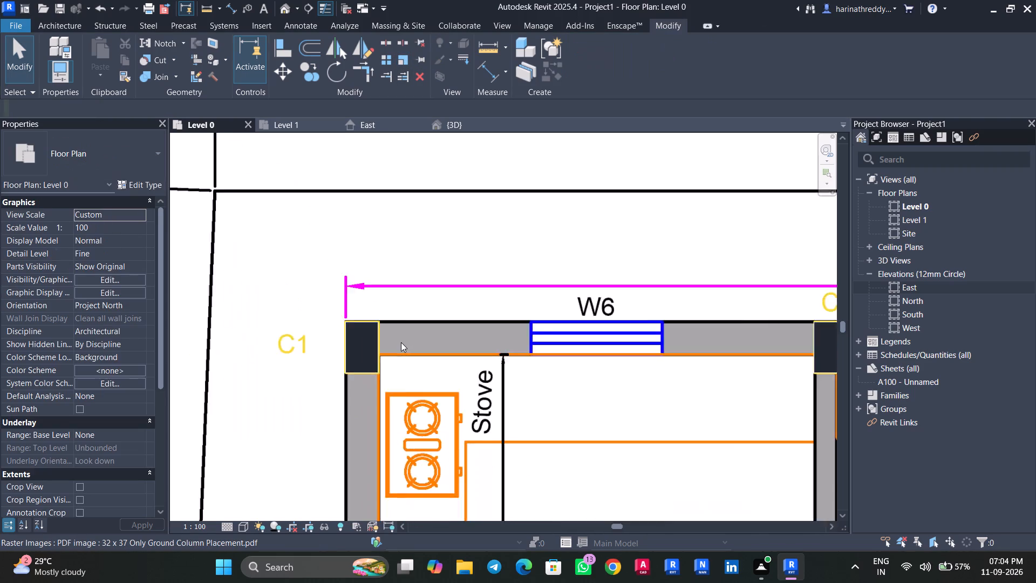
{"action": "scroll", "coordinate": [401, 342], "scroll_direction": "down", "scroll_amount": 8}
{"action": "scroll", "coordinate": [461, 382], "scroll_direction": "up", "scroll_amount": 2}
{"action": "middle_click_drag", "start_coordinate": [464, 370], "coordinate": [434, 348]}
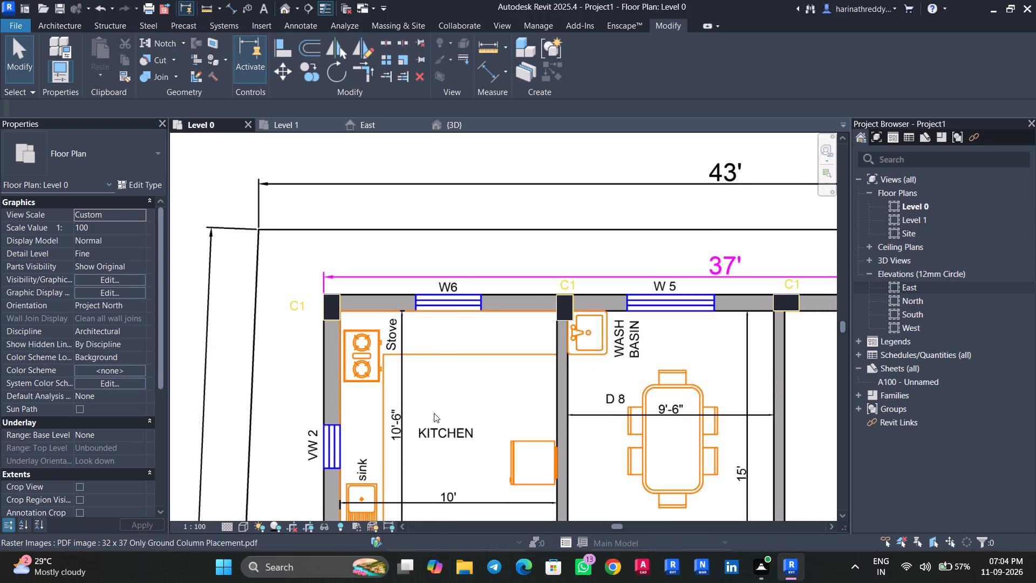
{"action": "key", "text": "w"}
{"action": "key", "text": "a"}
{"action": "left_click", "coordinate": [146, 150]}
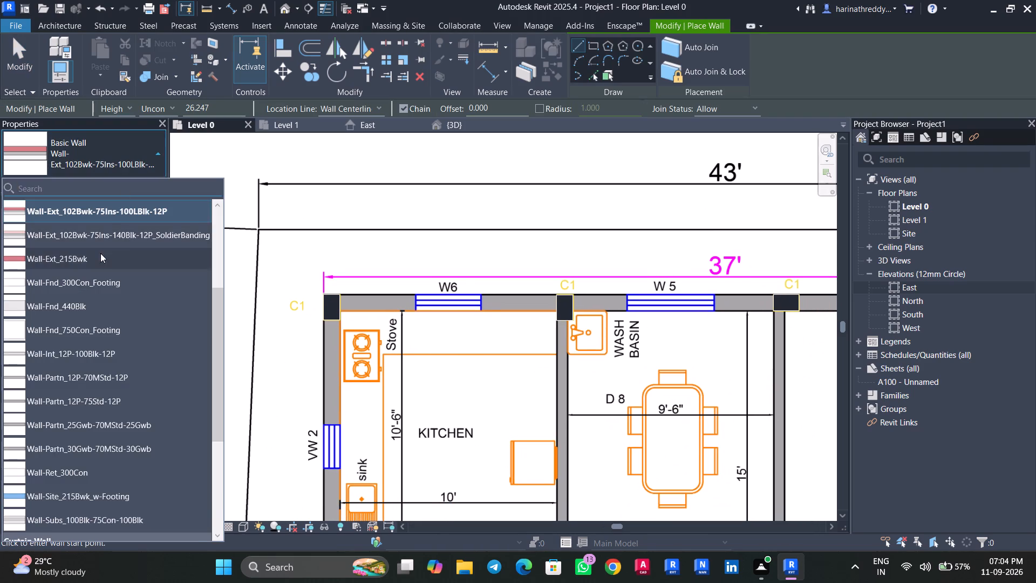
{"action": "left_click", "coordinate": [100, 253]}
{"action": "left_click", "coordinate": [139, 189]}
{"action": "left_click", "coordinate": [966, 117]}
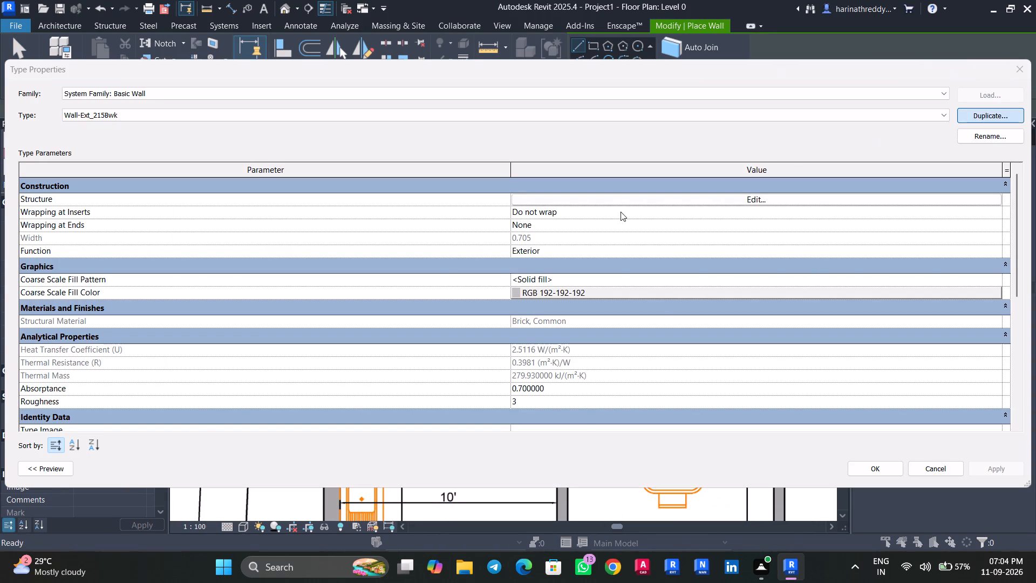
{"action": "type", "text": "EX WALL"}
{"action": "key", "text": "Return"}
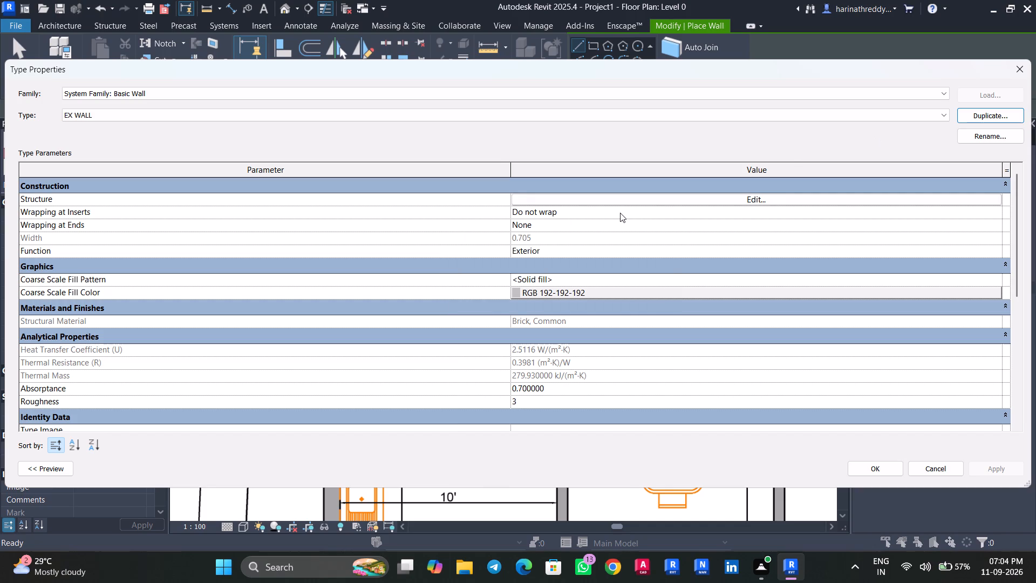
Set the EX WALL type's brick structure layer to a thickness of 0.750' and apply the type.
{"action": "left_click", "coordinate": [673, 201]}
{"action": "left_click", "coordinate": [535, 195]}
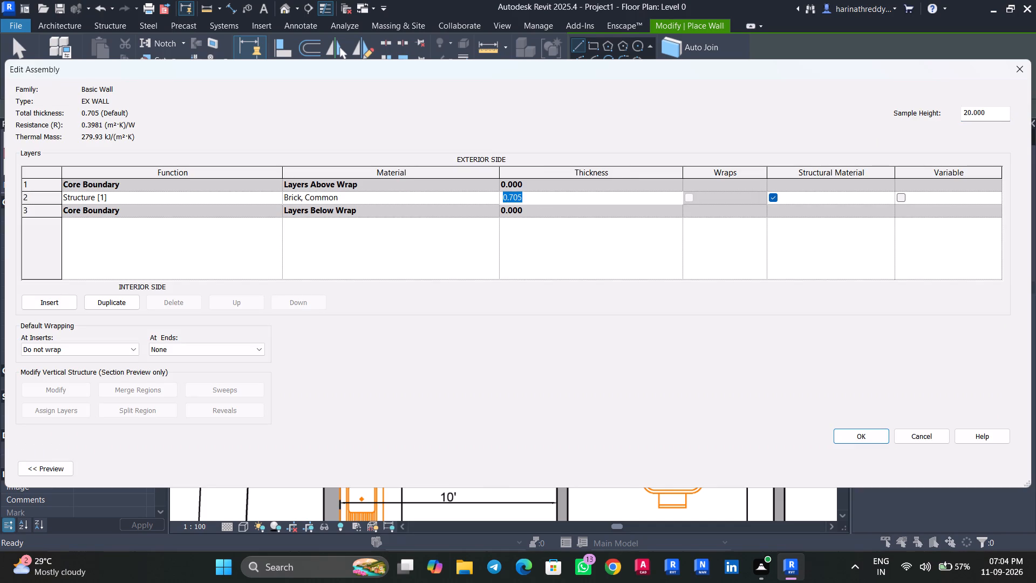
{"action": "type", "text": "0."}
{"action": "type", "text": "749"}
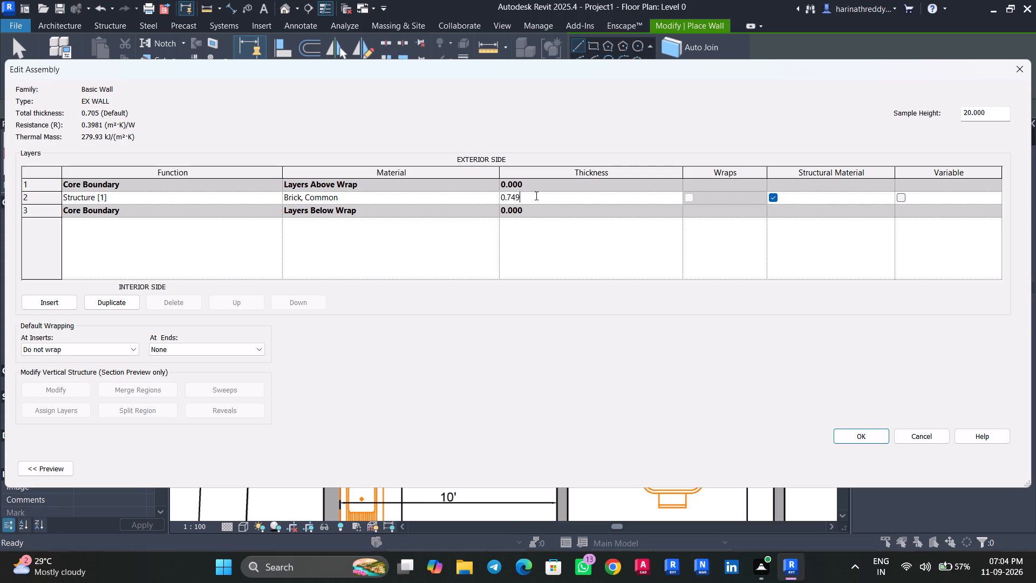
{"action": "key", "text": "apostrophe"}
{"action": "key", "text": "Return"}
{"action": "left_click", "coordinate": [575, 197]}
{"action": "type", "text": "0.750'"}
{"action": "key", "text": "Return"}
{"action": "left_click", "coordinate": [864, 438]}
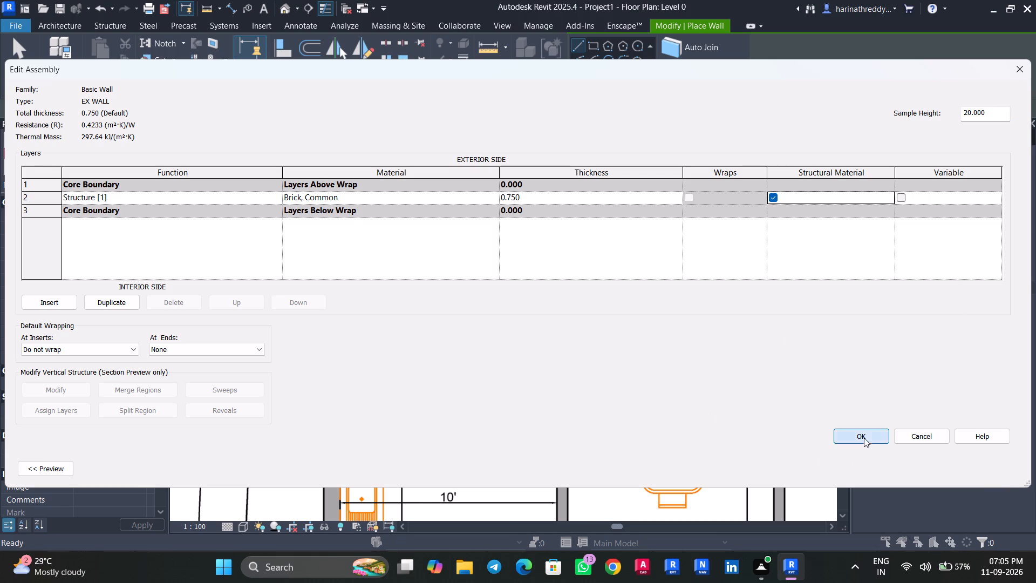
{"action": "left_click", "coordinate": [986, 473]}
{"action": "left_click", "coordinate": [876, 471]}
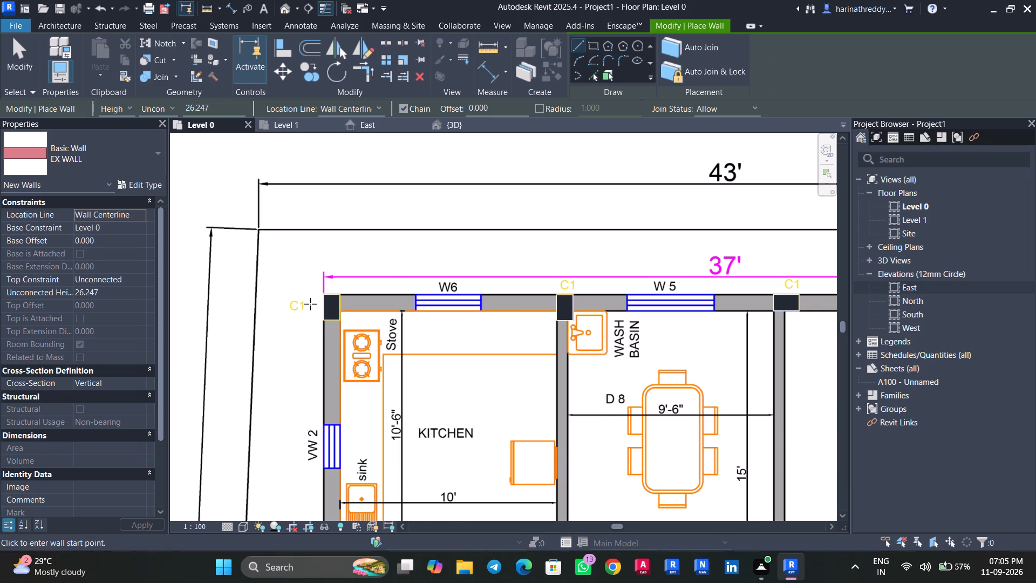
Set the new walls' height up to Level 1 and their location line to Finish Face: Exterior.
{"action": "scroll", "coordinate": [310, 304], "scroll_direction": "up", "scroll_amount": 4}
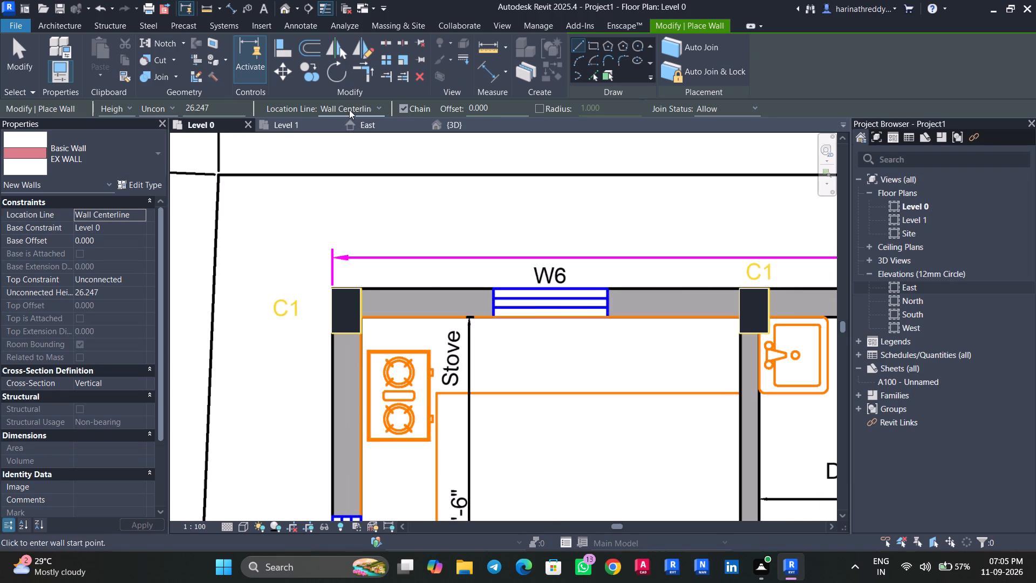
{"action": "left_click", "coordinate": [170, 106]}
{"action": "left_click", "coordinate": [167, 136]}
{"action": "left_click", "coordinate": [325, 107]}
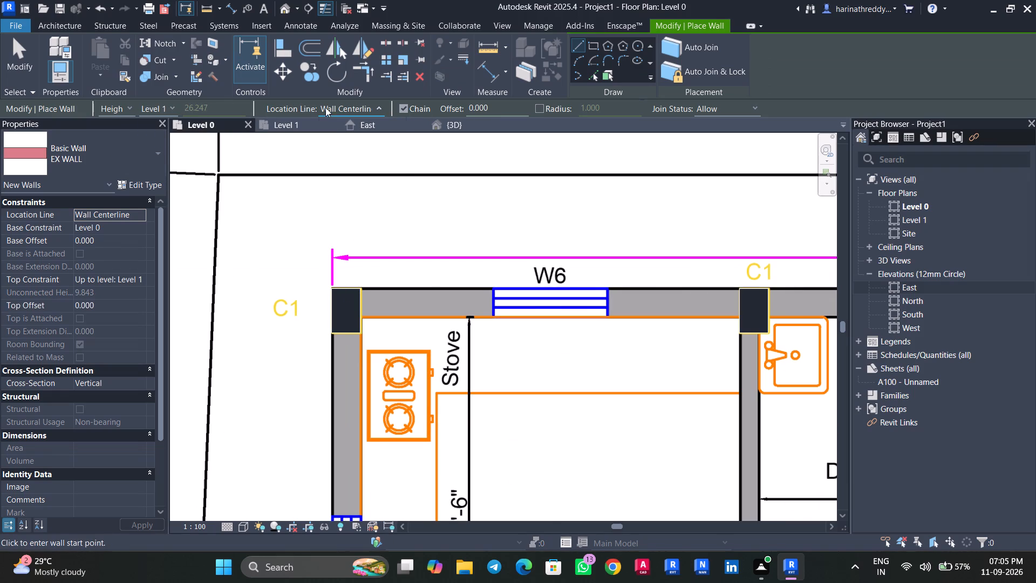
{"action": "left_click", "coordinate": [350, 148]}
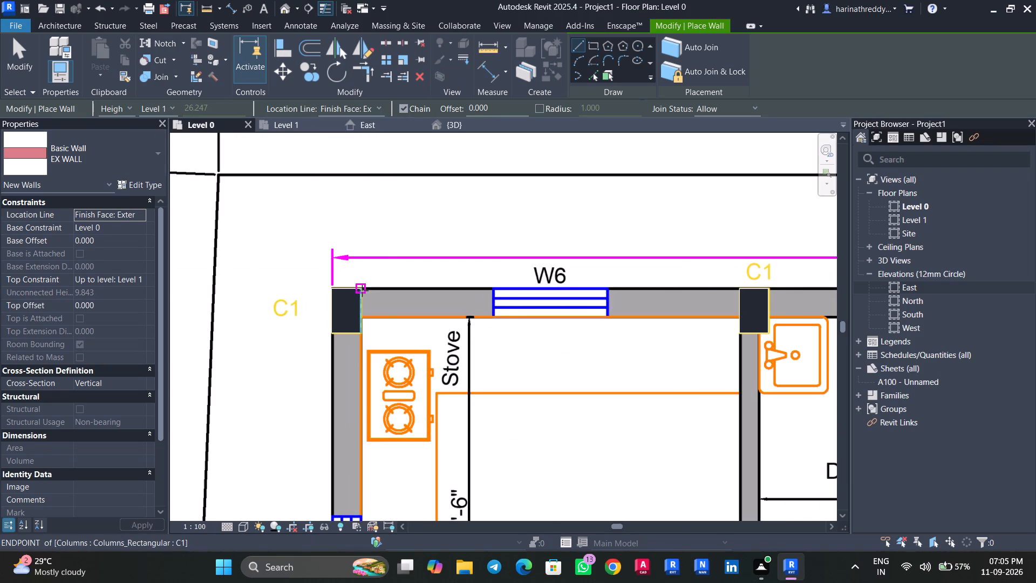
Draw an EX WALL segment through window W6, from the kitchen's corner C1 column to the C1 column by the wash basin.
{"action": "left_click", "coordinate": [362, 290]}
{"action": "middle_click_drag", "start_coordinate": [631, 289], "coordinate": [456, 273]}
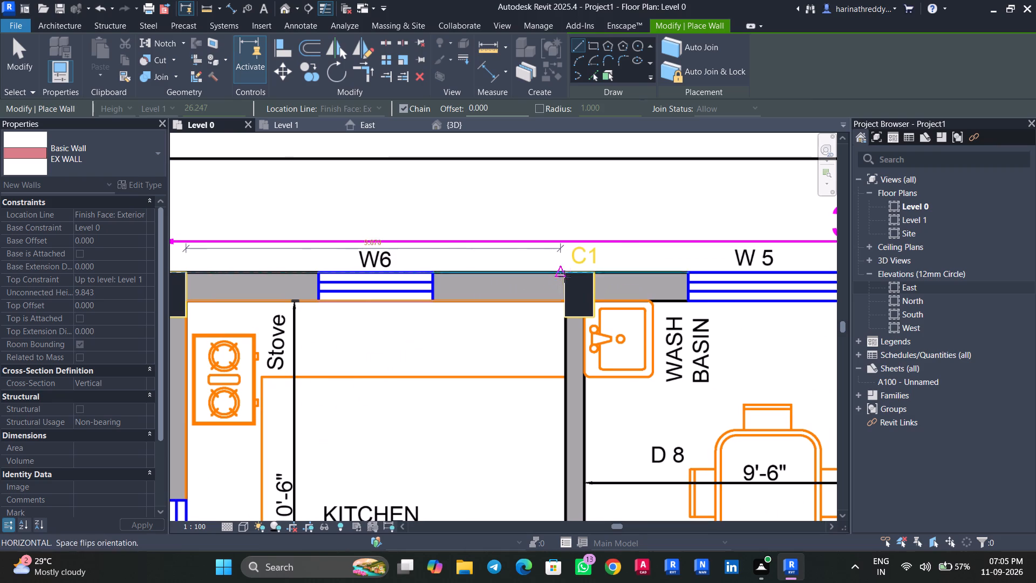
{"action": "left_click", "coordinate": [567, 276]}
{"action": "key", "text": "Escape"}
Draw an EX WALL segment through window W5, from the C1 column by the wash basin to the C1 column between W5 and W4.
{"action": "scroll", "coordinate": [610, 283], "scroll_direction": "down", "scroll_amount": 1}
{"action": "middle_click_drag", "start_coordinate": [610, 283], "coordinate": [445, 289]}
{"action": "scroll", "coordinate": [445, 289], "scroll_direction": "up", "scroll_amount": 1}
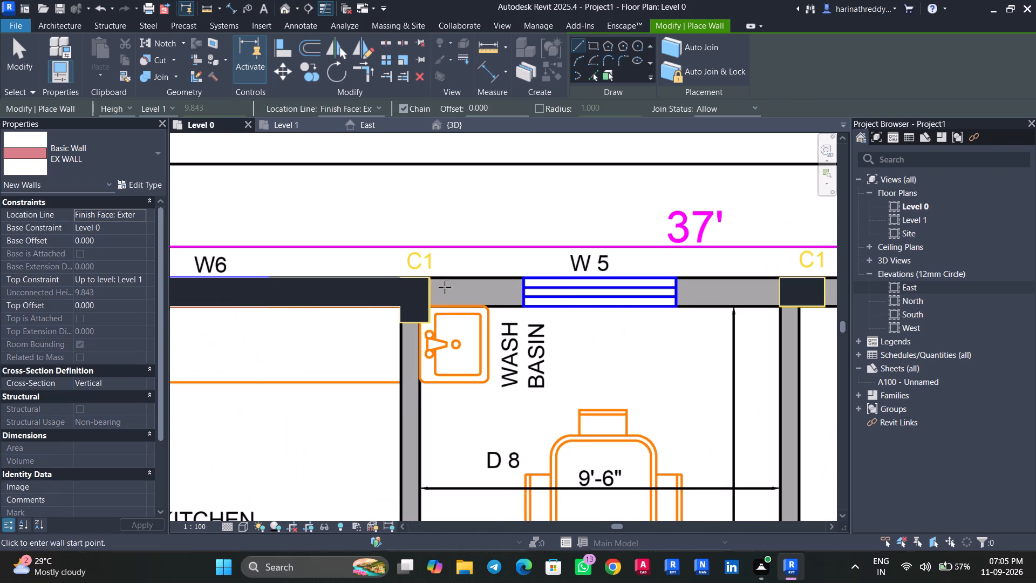
{"action": "left_click", "coordinate": [433, 281]}
{"action": "middle_click_drag", "start_coordinate": [644, 279], "coordinate": [312, 279]}
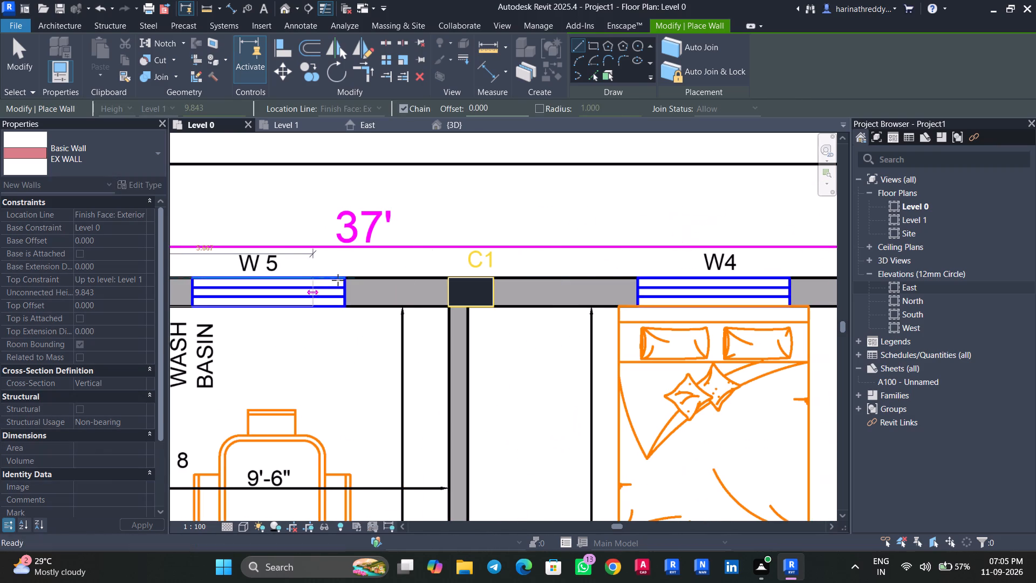
{"action": "left_click", "coordinate": [449, 281]}
{"action": "key", "text": "Escape"}
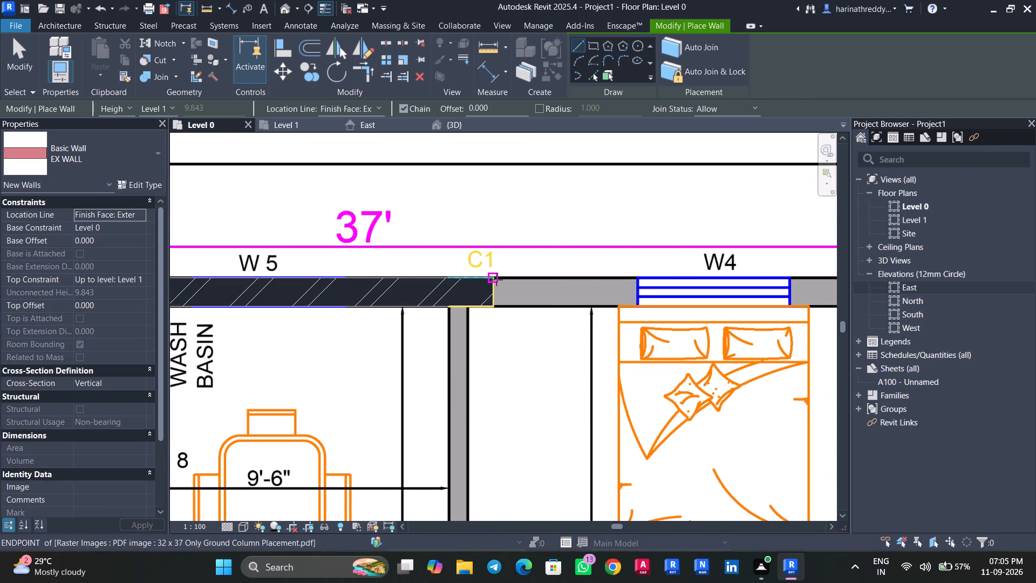
Draw an EX WALL segment through window W4, from the C1 column between W5 and W4 to Bedroom 01's corner C1 column.
{"action": "left_click", "coordinate": [496, 280]}
{"action": "middle_click_drag", "start_coordinate": [611, 280], "coordinate": [413, 268]}
{"action": "middle_click_drag", "start_coordinate": [651, 269], "coordinate": [418, 242]}
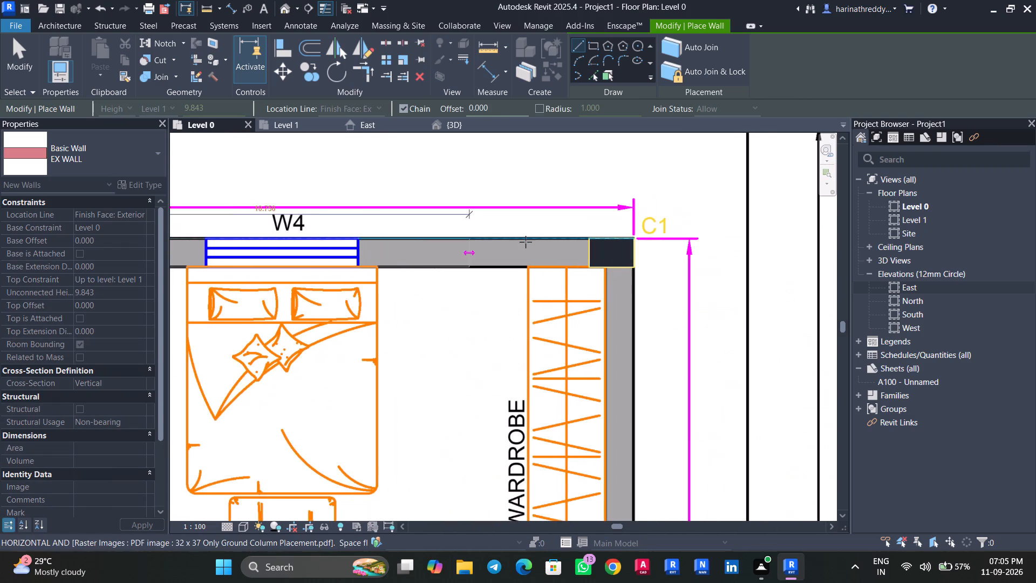
{"action": "left_click", "coordinate": [590, 240]}
{"action": "key", "text": "Escape"}
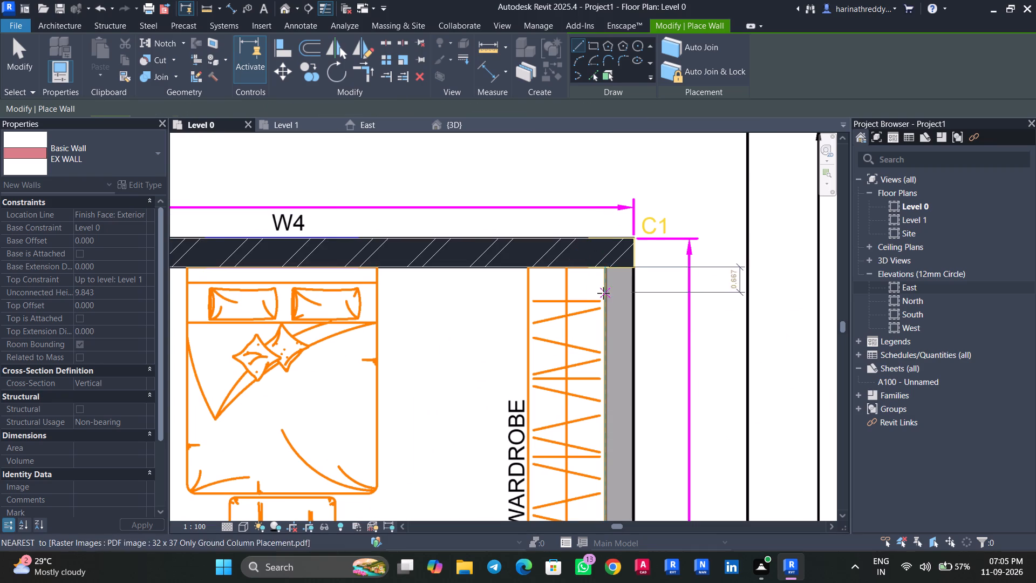
Draw an EX WALL segment past the Bedroom 01 wardrobe and through window W3, from the corner C1 column to the C1 column near D5.
{"action": "left_click", "coordinate": [636, 269]}
{"action": "middle_click_drag", "start_coordinate": [632, 393], "coordinate": [633, 185]}
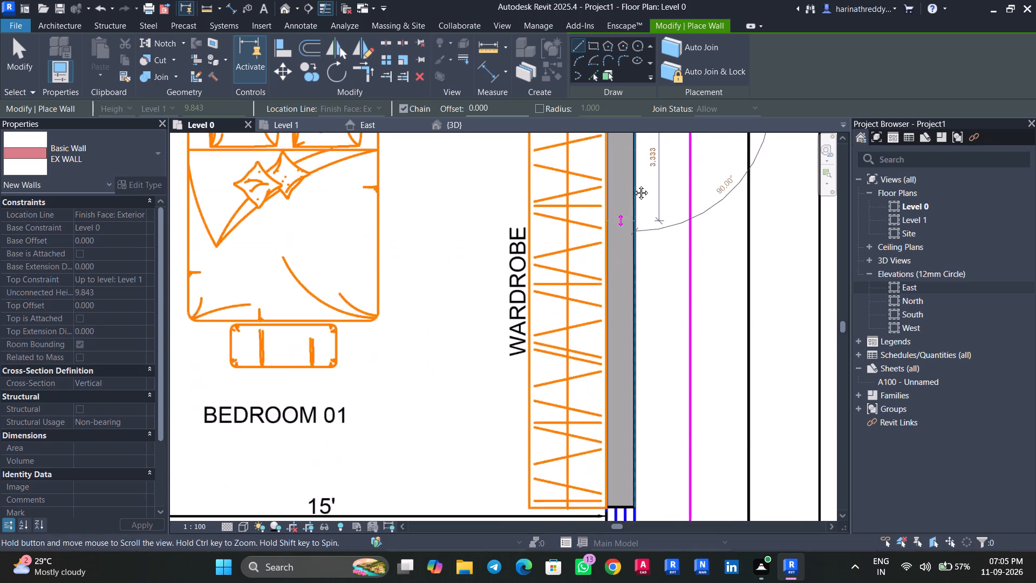
{"action": "middle_click_drag", "start_coordinate": [633, 185], "coordinate": [633, 177]}
{"action": "middle_click_drag", "start_coordinate": [634, 388], "coordinate": [626, 164]}
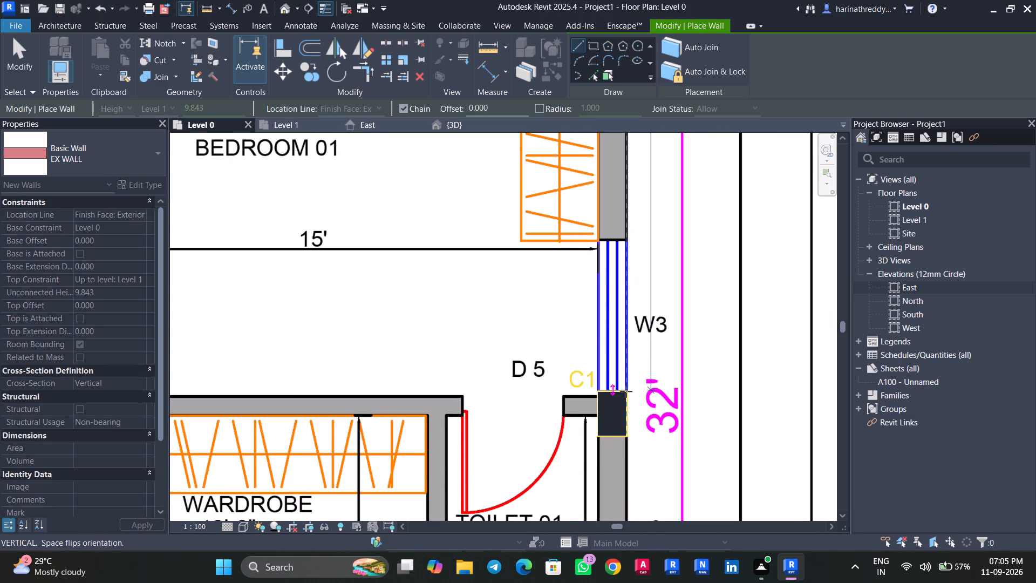
{"action": "scroll", "coordinate": [626, 395], "scroll_direction": "up", "scroll_amount": 10}
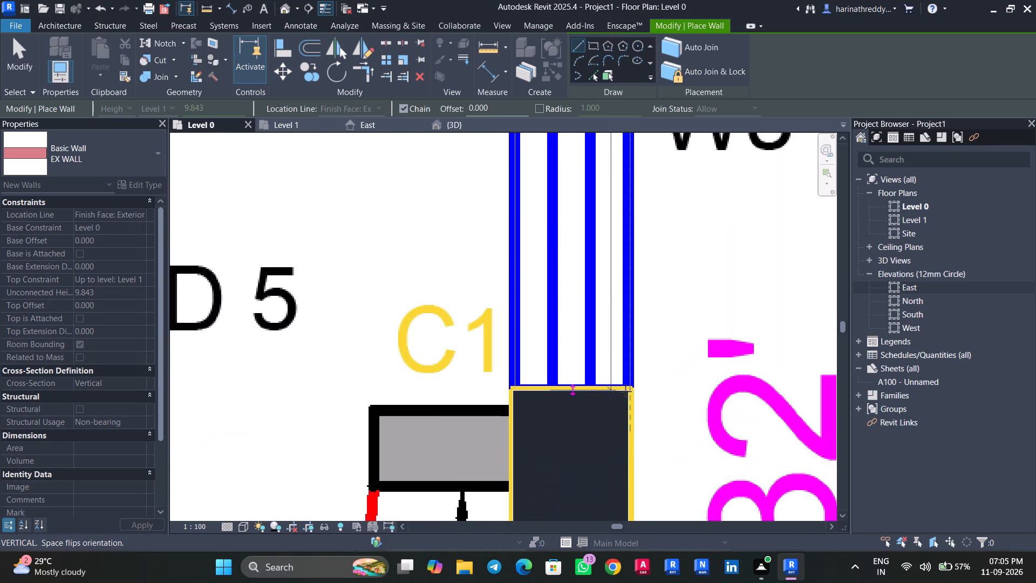
{"action": "left_click", "coordinate": [623, 389]}
{"action": "key", "text": "Escape"}
Draw an EX WALL segment through VW 3 and VW 4, from the C1 column near D5 to the corner C1 column at Toilet 02.
{"action": "scroll", "coordinate": [608, 419], "scroll_direction": "down", "scroll_amount": 5}
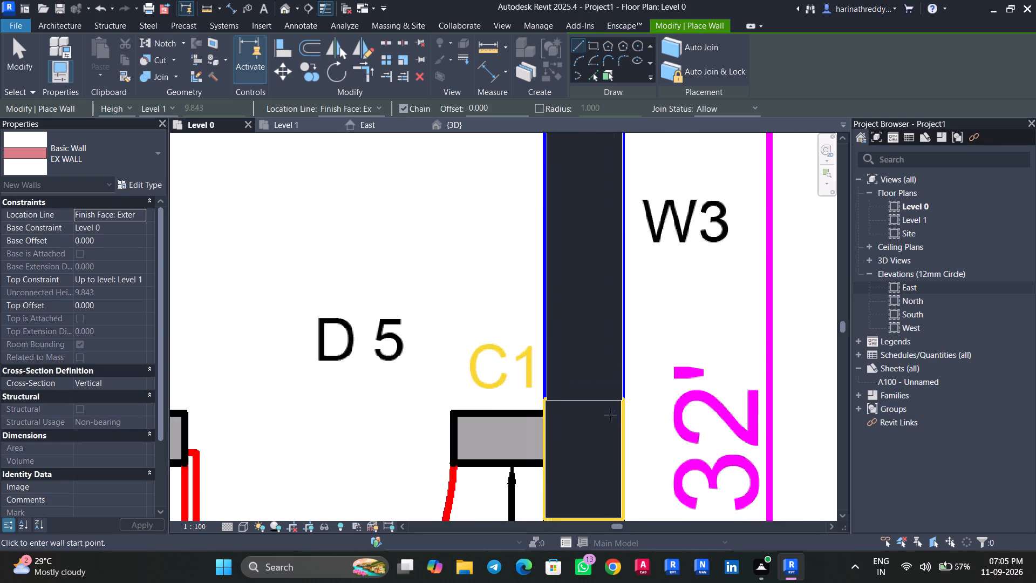
{"action": "scroll", "coordinate": [610, 415], "scroll_direction": "down", "scroll_amount": 10}
{"action": "middle_click_drag", "start_coordinate": [648, 465], "coordinate": [617, 252]}
{"action": "scroll", "coordinate": [581, 229], "scroll_direction": "up", "scroll_amount": 7}
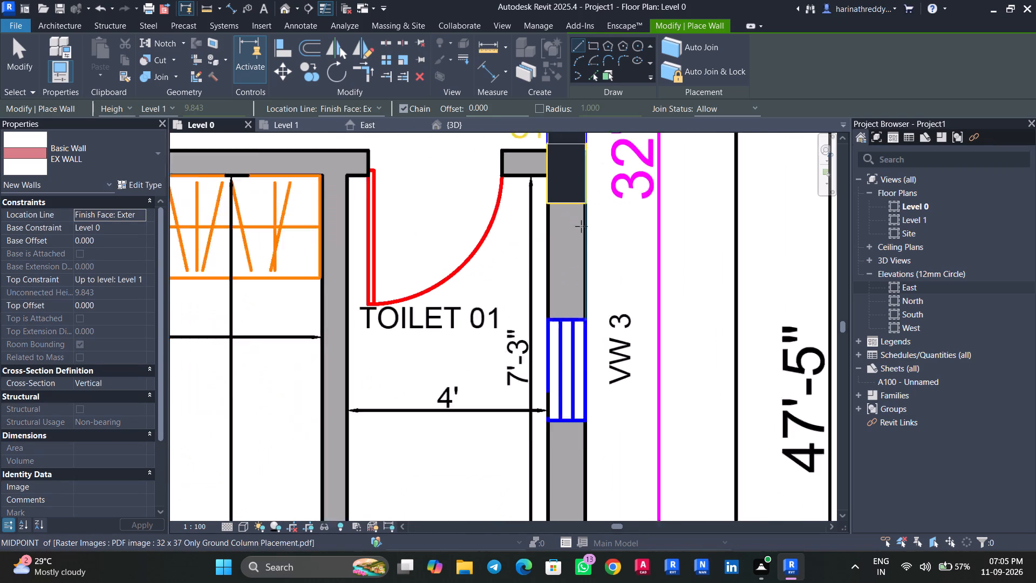
{"action": "scroll", "coordinate": [581, 226], "scroll_direction": "up", "scroll_amount": 1}
{"action": "left_click", "coordinate": [586, 202]}
{"action": "middle_click_drag", "start_coordinate": [597, 390], "coordinate": [594, 204]}
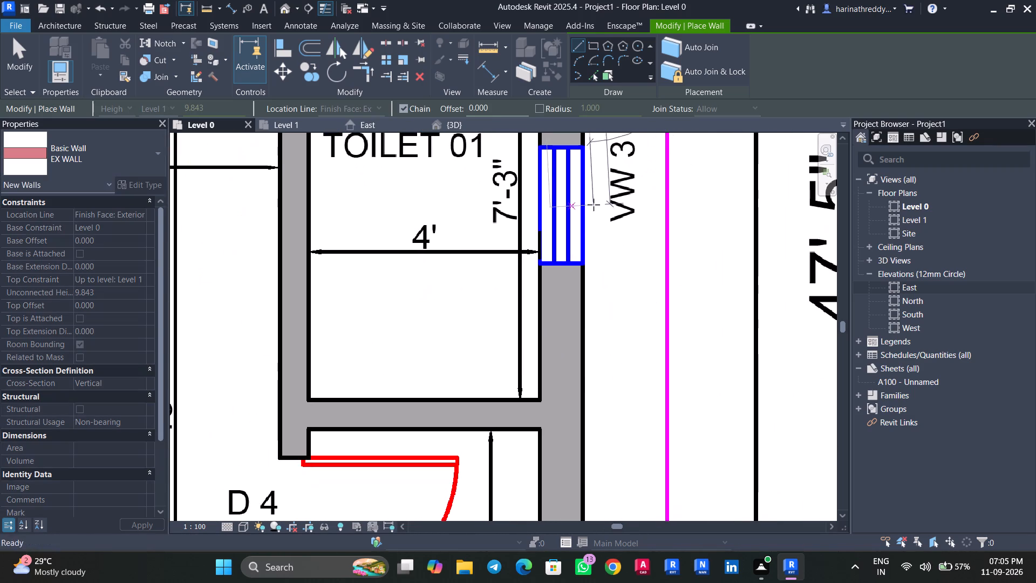
{"action": "scroll", "coordinate": [568, 420], "scroll_direction": "down", "scroll_amount": 5}
{"action": "scroll", "coordinate": [570, 416], "scroll_direction": "up", "scroll_amount": 1}
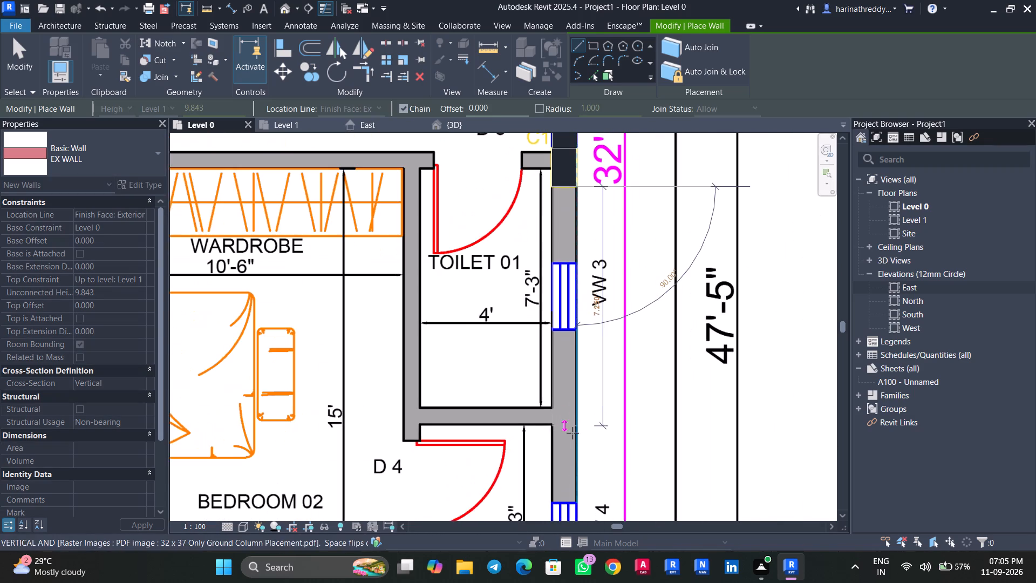
{"action": "middle_click_drag", "start_coordinate": [572, 435], "coordinate": [571, 144]}
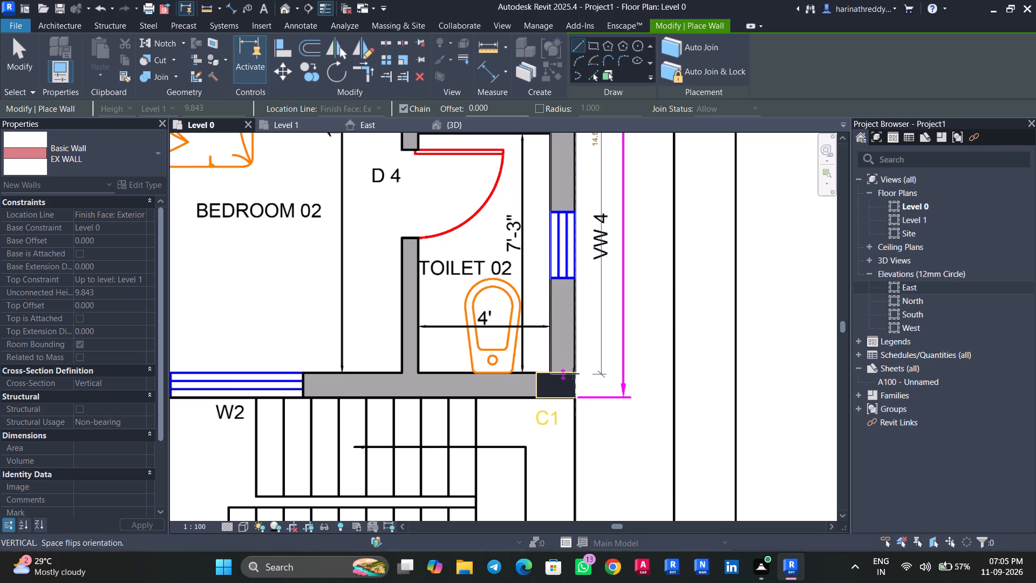
{"action": "left_click", "coordinate": [573, 371]}
{"action": "key", "text": "Escape"}
Draw an EX WALL segment through window W2, from the corner C1 column at Toilet 02 to the C2 column below D3.
{"action": "left_click", "coordinate": [537, 401]}
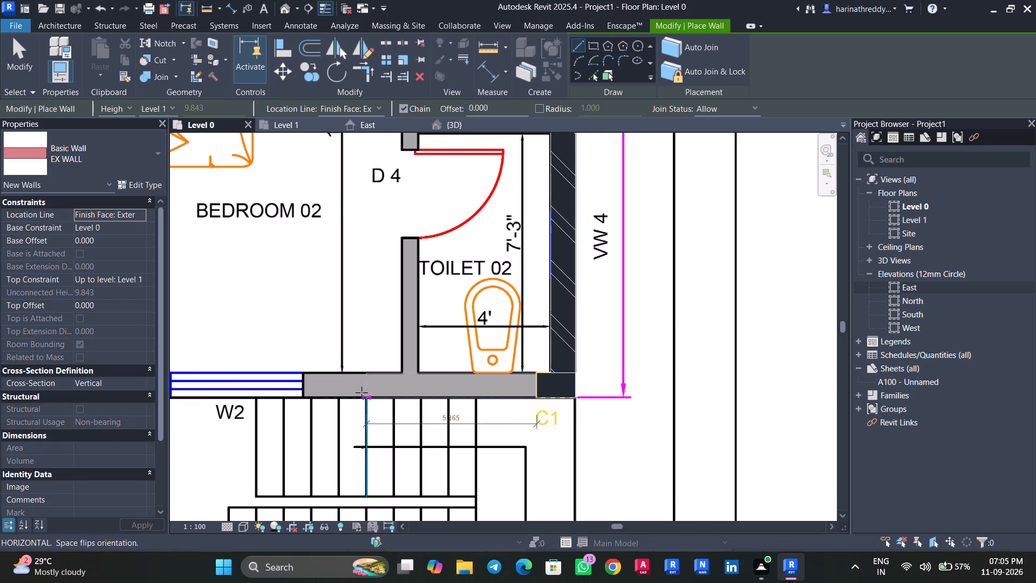
{"action": "middle_click_drag", "start_coordinate": [361, 393], "coordinate": [676, 394]}
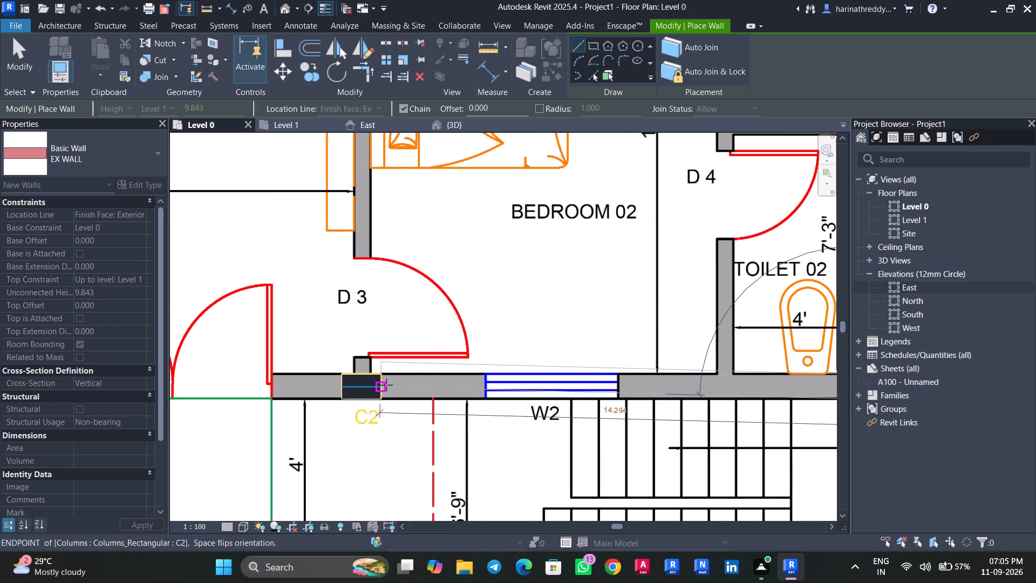
{"action": "scroll", "coordinate": [383, 402], "scroll_direction": "up", "scroll_amount": 8}
{"action": "scroll", "coordinate": [385, 398], "scroll_direction": "down", "scroll_amount": 1}
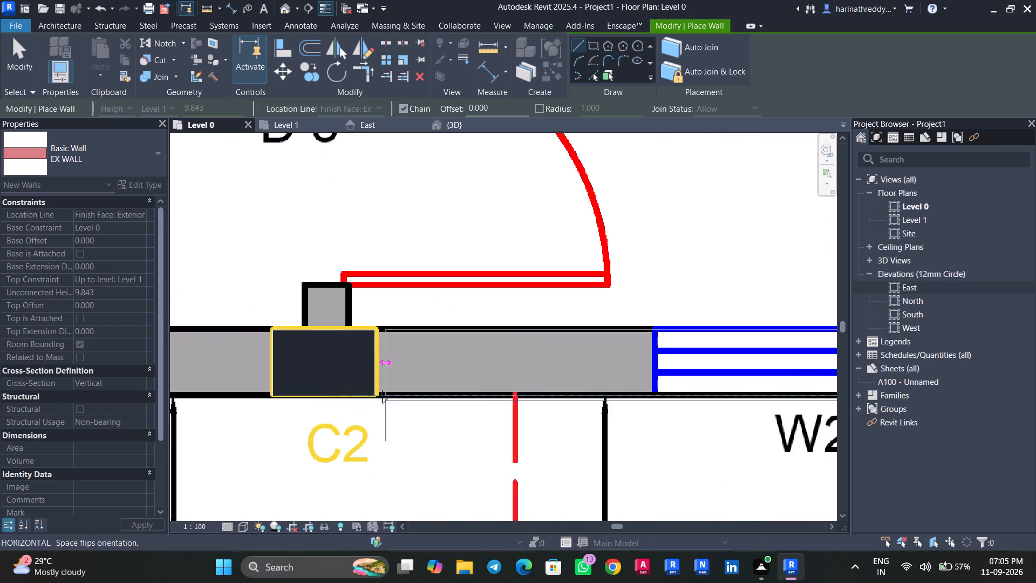
{"action": "scroll", "coordinate": [382, 396], "scroll_direction": "up", "scroll_amount": 5}
{"action": "scroll", "coordinate": [381, 396], "scroll_direction": "down", "scroll_amount": 1}
{"action": "scroll", "coordinate": [381, 396], "scroll_direction": "up", "scroll_amount": 1}
{"action": "left_click", "coordinate": [371, 395]}
{"action": "key", "text": "Escape"}
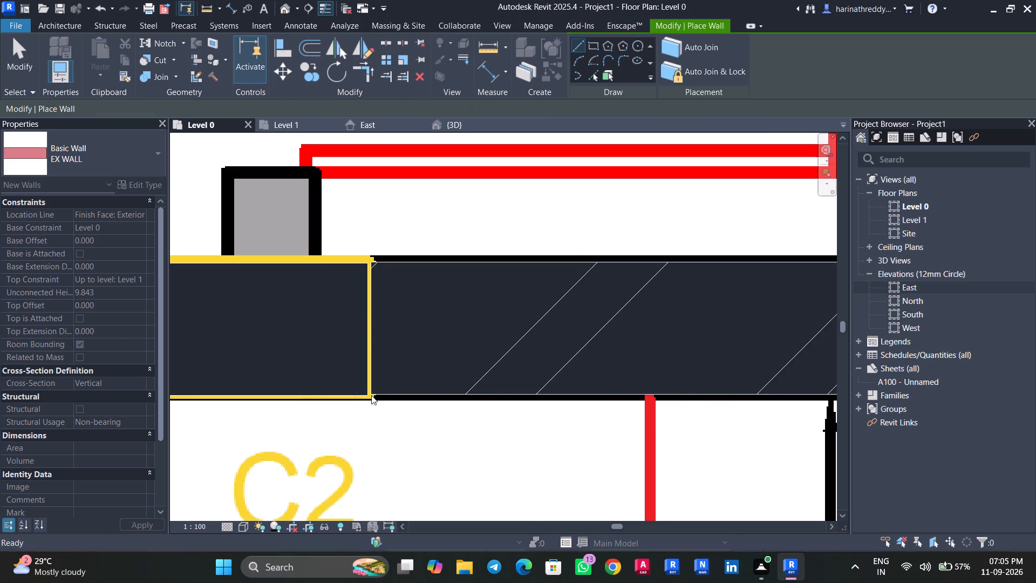
{"action": "key", "text": "Escape"}
{"action": "key", "text": "Escape"}
Draw an EX WALL segment across the D1 door opening, from the C2 column by D3 to the C2 column by the steps.
{"action": "scroll", "coordinate": [373, 405], "scroll_direction": "down", "scroll_amount": 11}
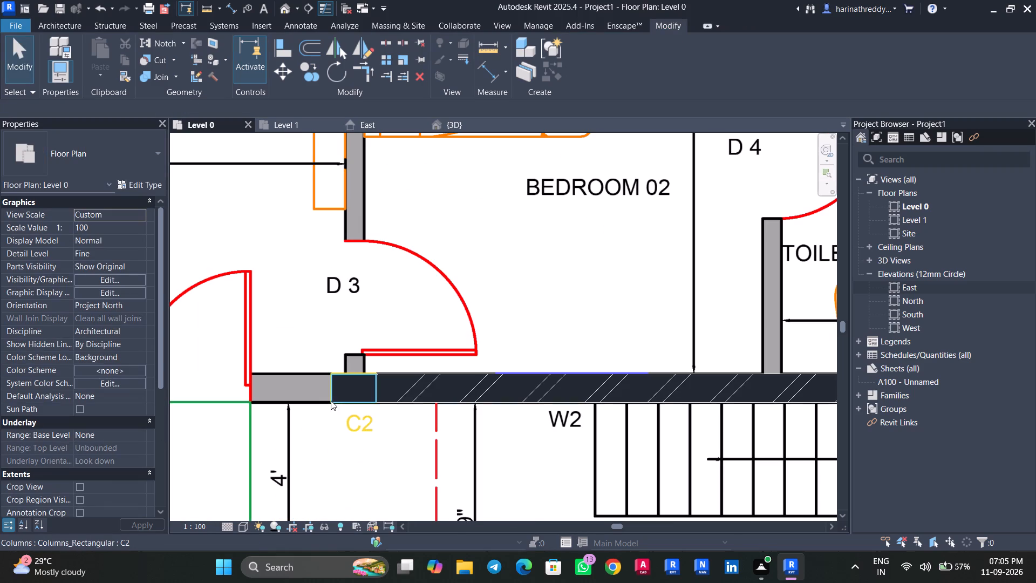
{"action": "key", "text": "Return"}
{"action": "left_click", "coordinate": [331, 402]}
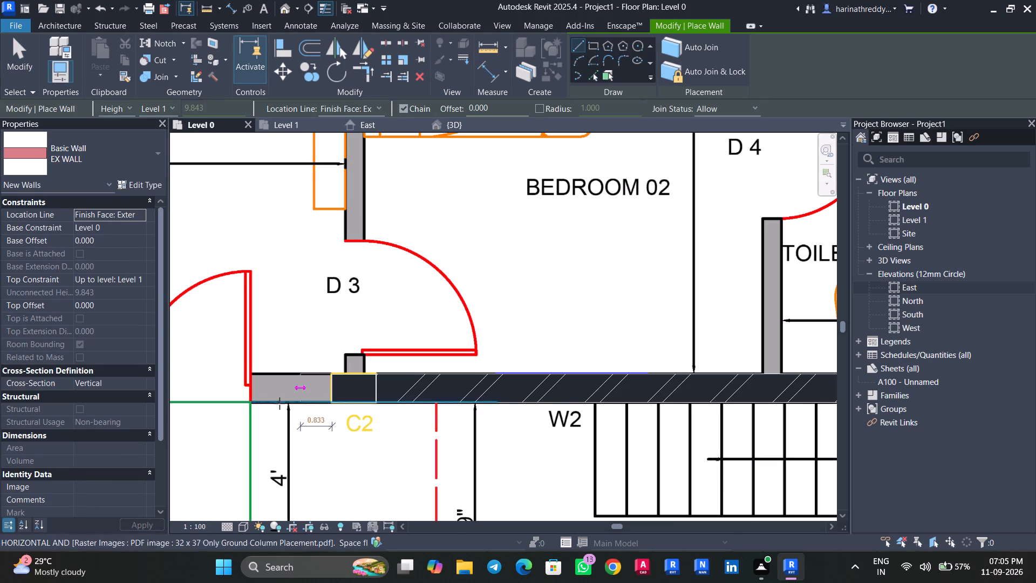
{"action": "middle_click_drag", "start_coordinate": [277, 405], "coordinate": [655, 405]}
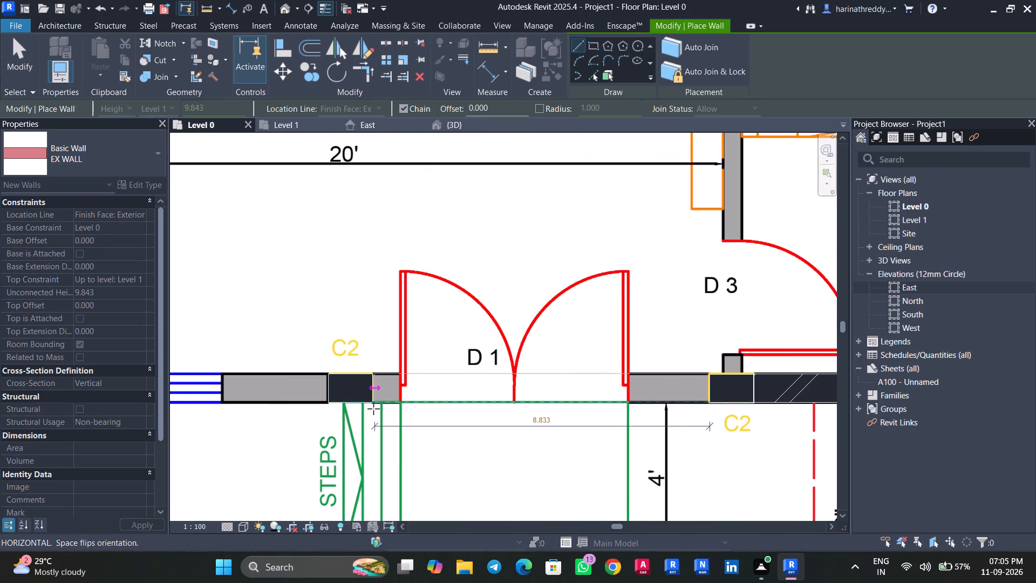
{"action": "scroll", "coordinate": [373, 406], "scroll_direction": "up", "scroll_amount": 9}
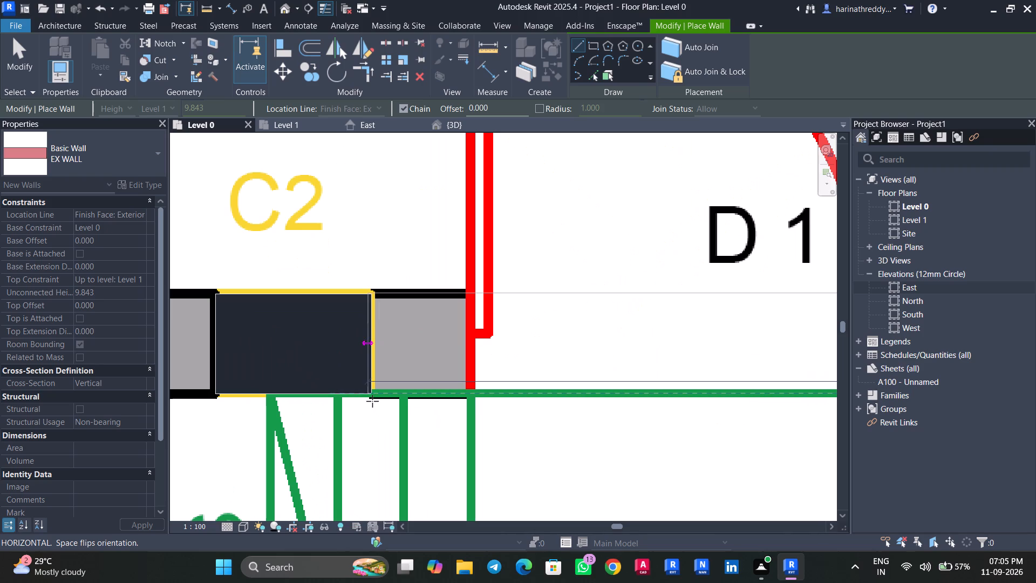
{"action": "left_click", "coordinate": [371, 398]}
{"action": "key", "text": "Escape"}
Draw an EX WALL segment through window W1, from the C2 column beside D1 to the corner C2 column by D2.
{"action": "scroll", "coordinate": [356, 398], "scroll_direction": "down", "scroll_amount": 8}
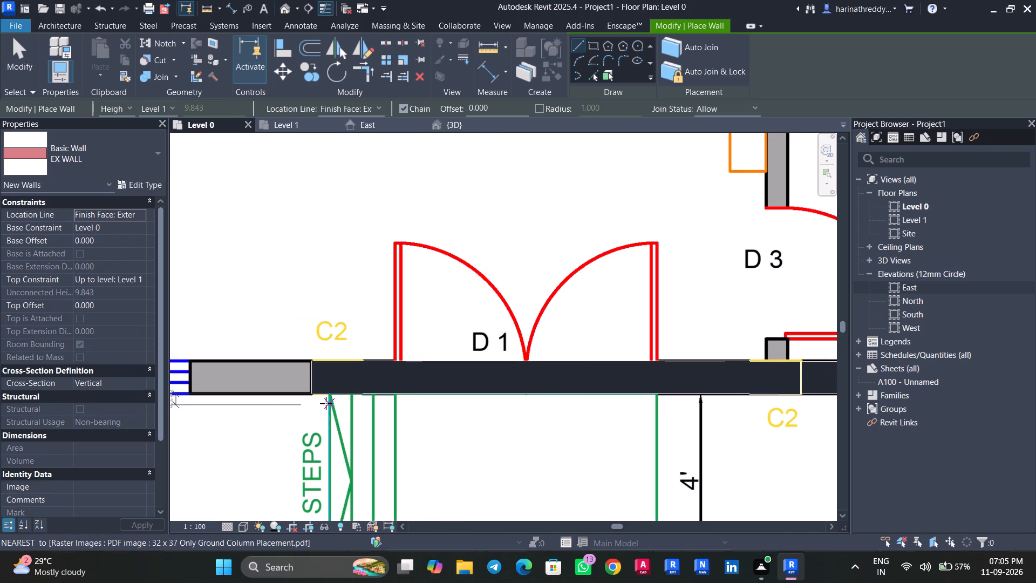
{"action": "middle_click_drag", "start_coordinate": [312, 398], "coordinate": [590, 412]}
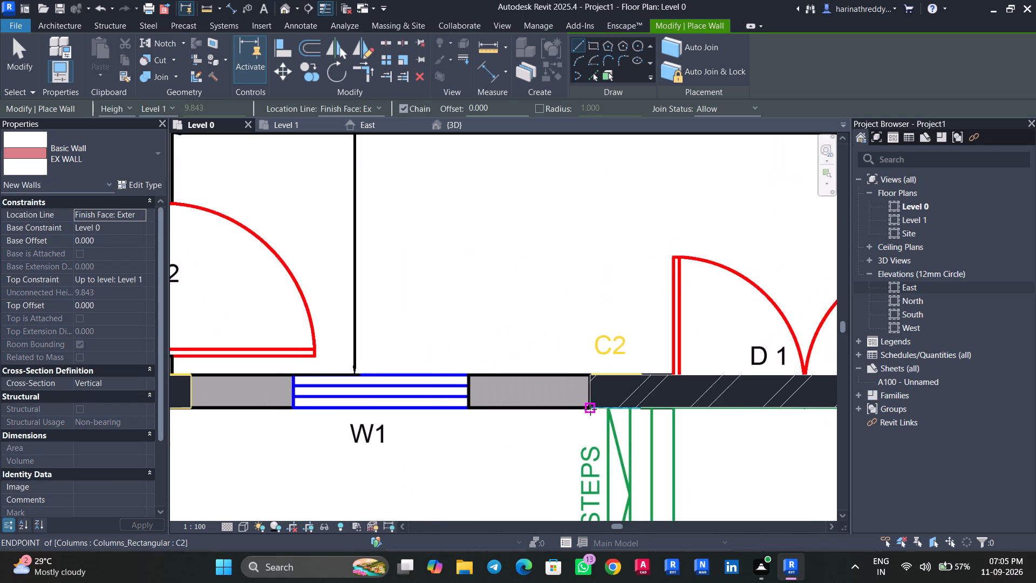
{"action": "left_click", "coordinate": [590, 409]}
{"action": "middle_click_drag", "start_coordinate": [357, 399], "coordinate": [586, 382]}
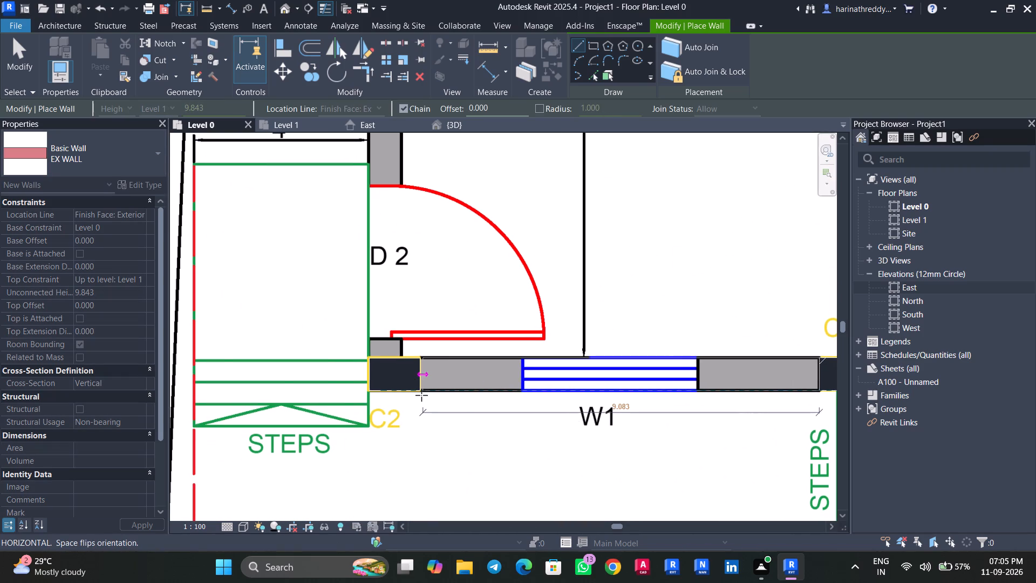
{"action": "left_click", "coordinate": [419, 394]}
{"action": "key", "text": "Escape"}
Draw an EX WALL segment across D2 and window W7, from the corner C2 column to the C1 column by the Pooja room.
{"action": "left_click", "coordinate": [370, 364]}
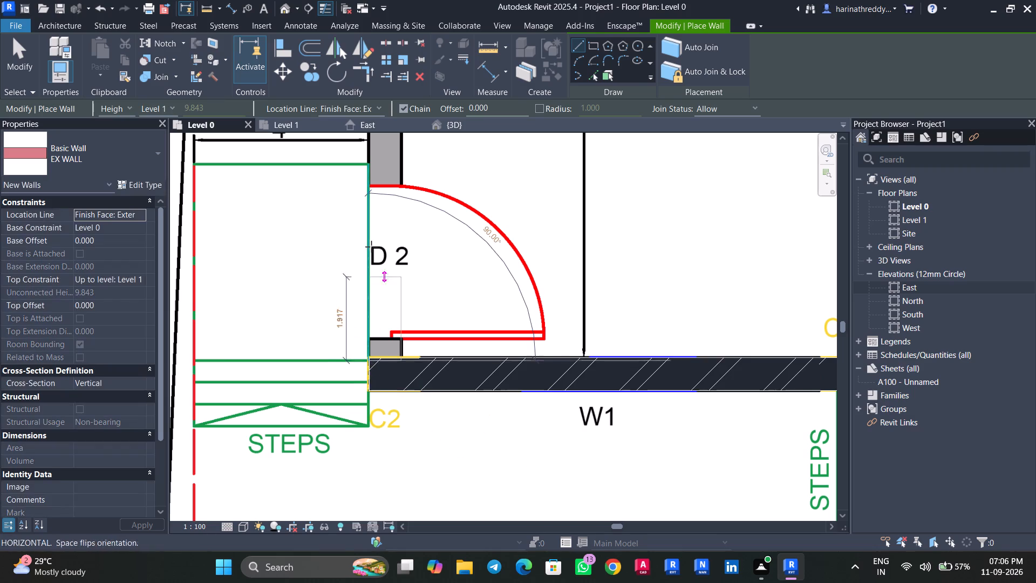
{"action": "scroll", "coordinate": [370, 216], "scroll_direction": "up", "scroll_amount": 1}
{"action": "scroll", "coordinate": [370, 216], "scroll_direction": "down", "scroll_amount": 2}
{"action": "scroll", "coordinate": [370, 216], "scroll_direction": "up", "scroll_amount": 1}
{"action": "scroll", "coordinate": [370, 216], "scroll_direction": "down", "scroll_amount": 4}
{"action": "middle_click_drag", "start_coordinate": [374, 177], "coordinate": [394, 418]}
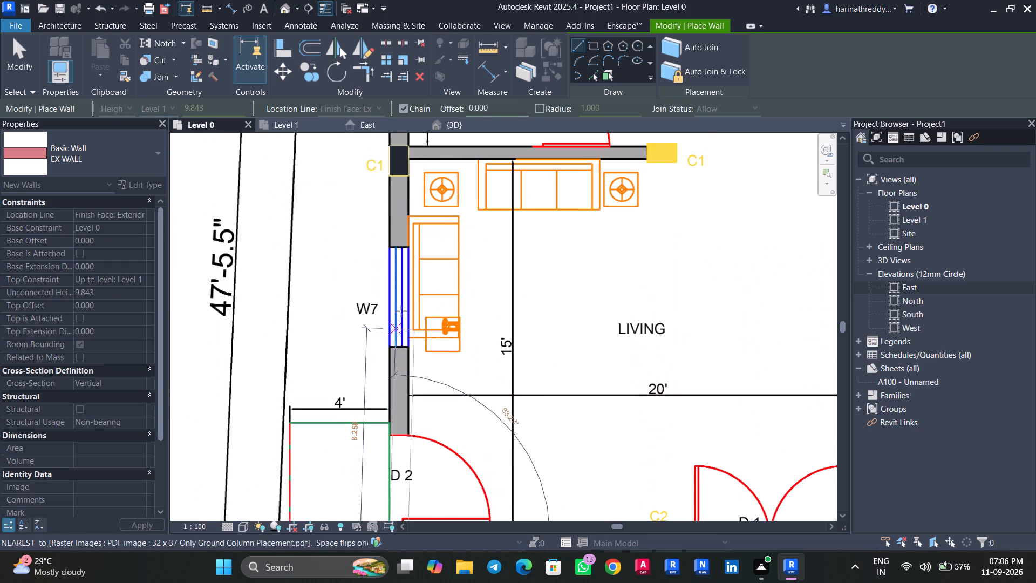
{"action": "middle_click_drag", "start_coordinate": [393, 188], "coordinate": [406, 332]}
{"action": "scroll", "coordinate": [404, 327], "scroll_direction": "up", "scroll_amount": 4}
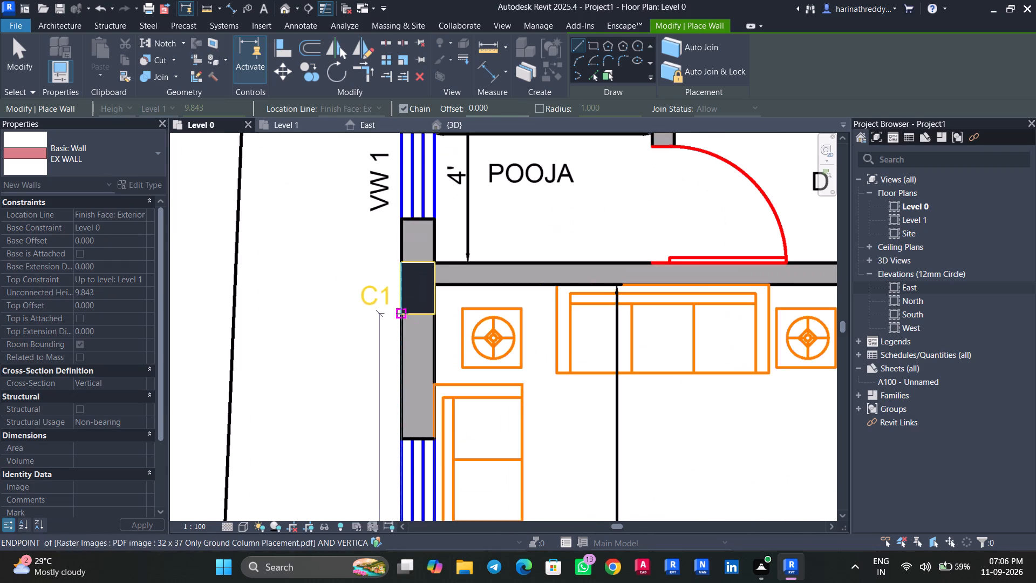
{"action": "left_click", "coordinate": [402, 313]}
{"action": "key", "text": "Escape"}
Draw an EX WALL segment through VW 1 and VW 2, from the Pooja C1 column to the kitchen's corner C1 column, and end wall placement.
{"action": "scroll", "coordinate": [412, 371], "scroll_direction": "down", "scroll_amount": 7}
{"action": "left_click", "coordinate": [407, 328]}
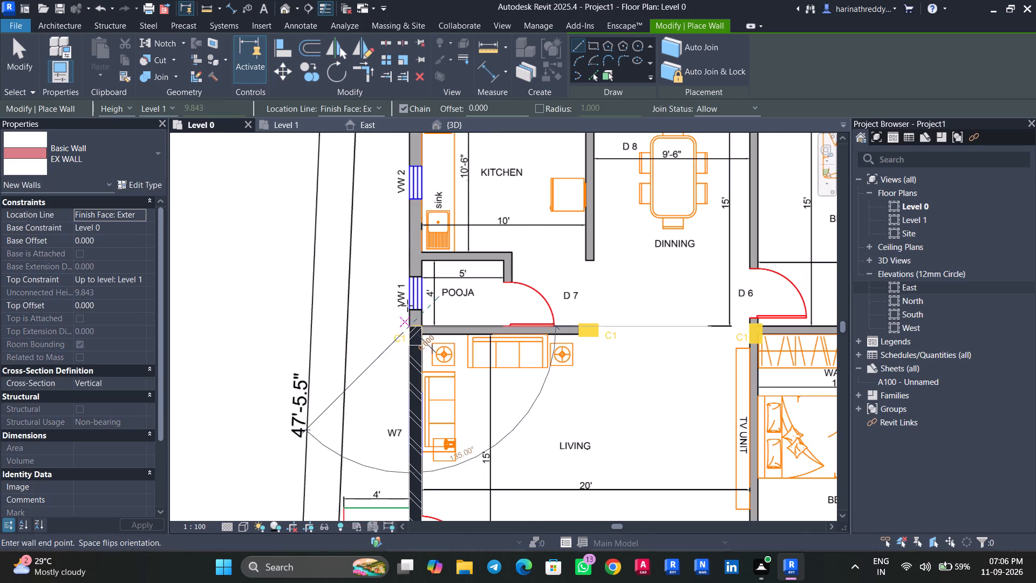
{"action": "middle_click_drag", "start_coordinate": [407, 175], "coordinate": [419, 413]}
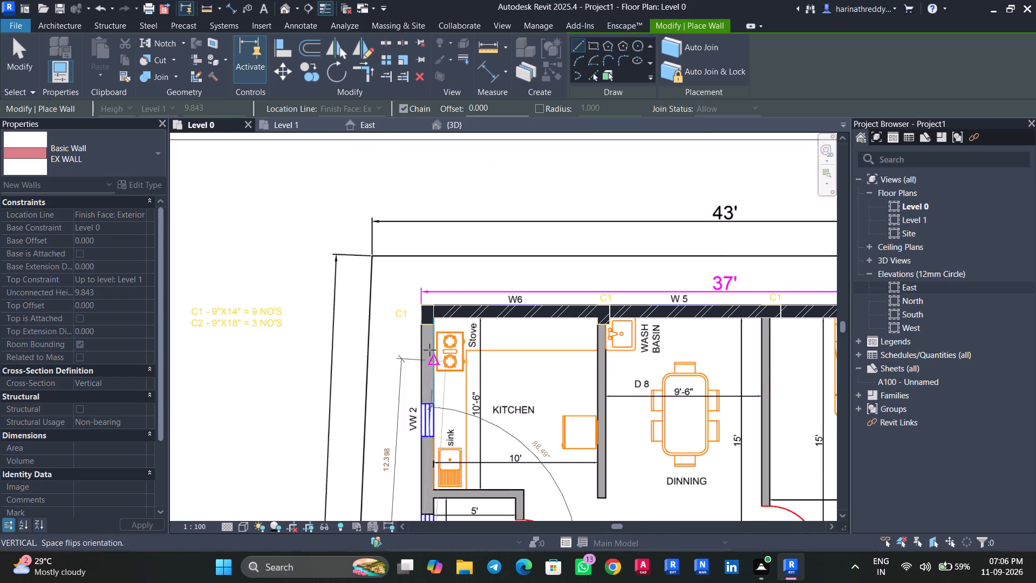
{"action": "scroll", "coordinate": [419, 333], "scroll_direction": "up", "scroll_amount": 3}
{"action": "scroll", "coordinate": [419, 330], "scroll_direction": "down", "scroll_amount": 1}
{"action": "scroll", "coordinate": [420, 327], "scroll_direction": "up", "scroll_amount": 4}
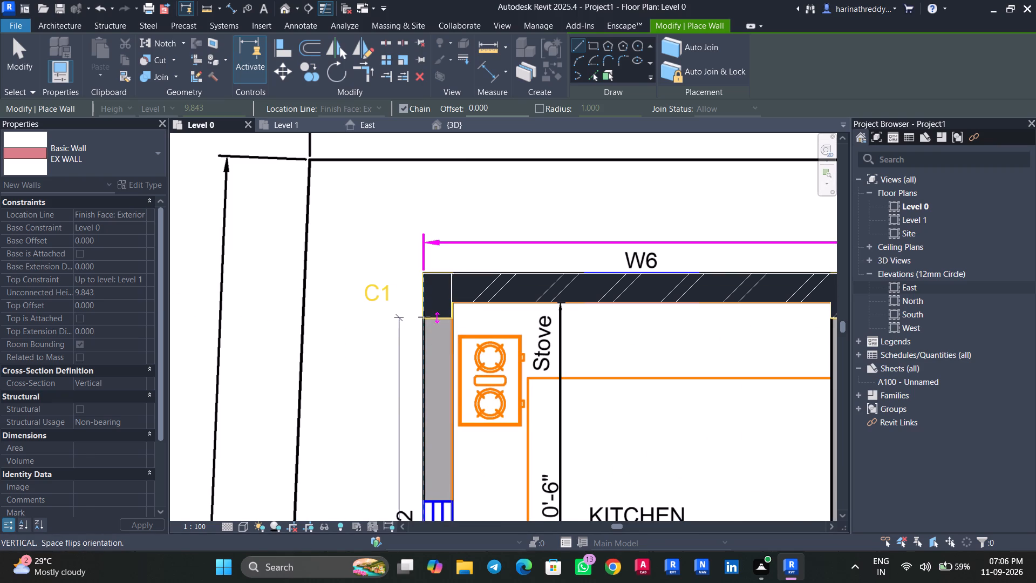
{"action": "left_click", "coordinate": [424, 317]}
{"action": "key", "text": "Escape"}
{"action": "scroll", "coordinate": [413, 397], "scroll_direction": "down", "scroll_amount": 1}
{"action": "scroll", "coordinate": [412, 397], "scroll_direction": "up", "scroll_amount": 1}
{"action": "scroll", "coordinate": [412, 397], "scroll_direction": "down", "scroll_amount": 1}
{"action": "key", "text": "Escape"}
Open the 3D view and examine how the exterior walls meet the C1 columns at the building's corners.
{"action": "scroll", "coordinate": [519, 409], "scroll_direction": "down", "scroll_amount": 12}
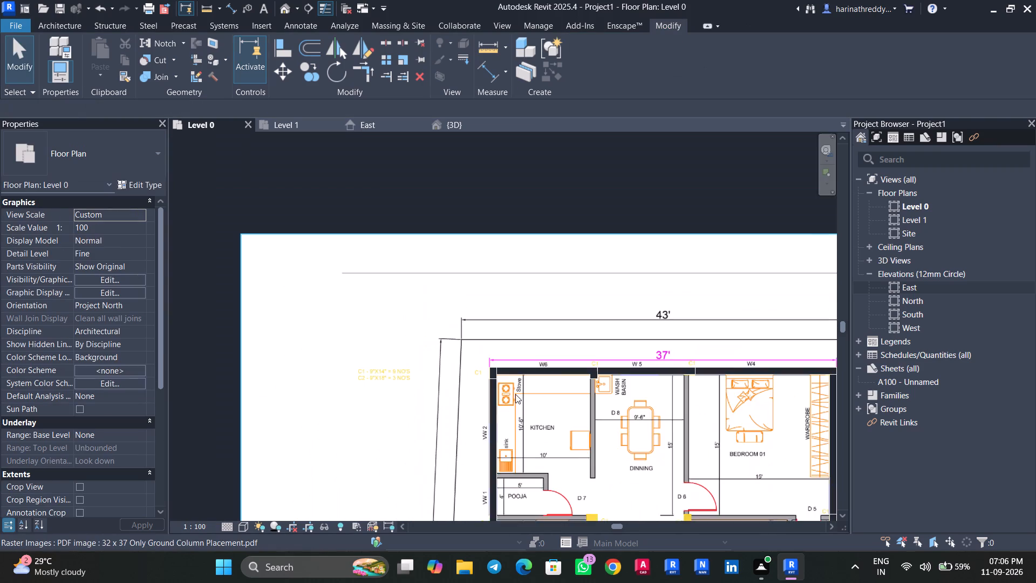
{"action": "middle_click_drag", "start_coordinate": [580, 450], "coordinate": [461, 298]}
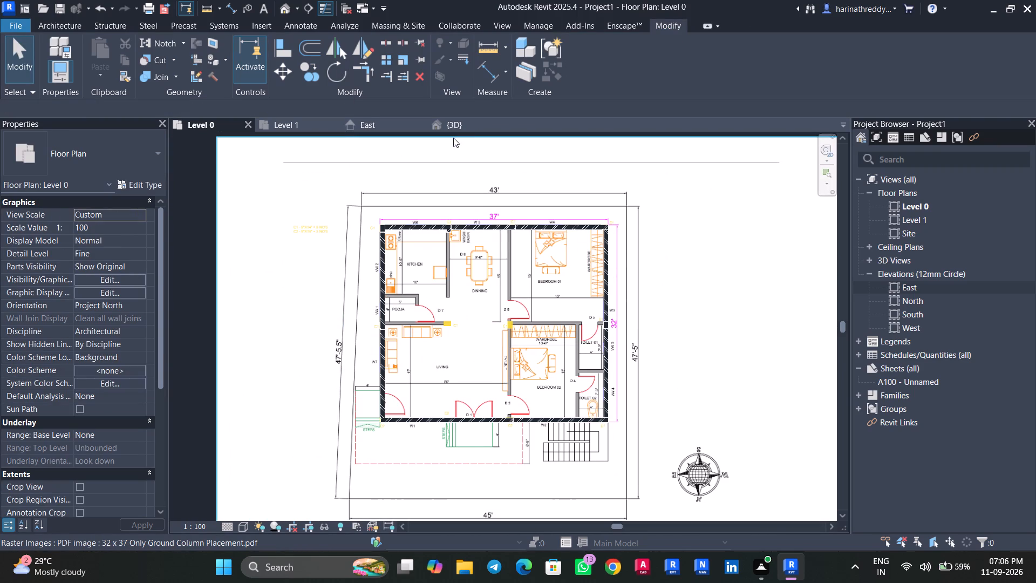
{"action": "left_click", "coordinate": [466, 123]}
{"action": "scroll", "coordinate": [276, 405], "scroll_direction": "up", "scroll_amount": 1}
{"action": "scroll", "coordinate": [276, 404], "scroll_direction": "down", "scroll_amount": 1}
{"action": "scroll", "coordinate": [276, 403], "scroll_direction": "up", "scroll_amount": 8}
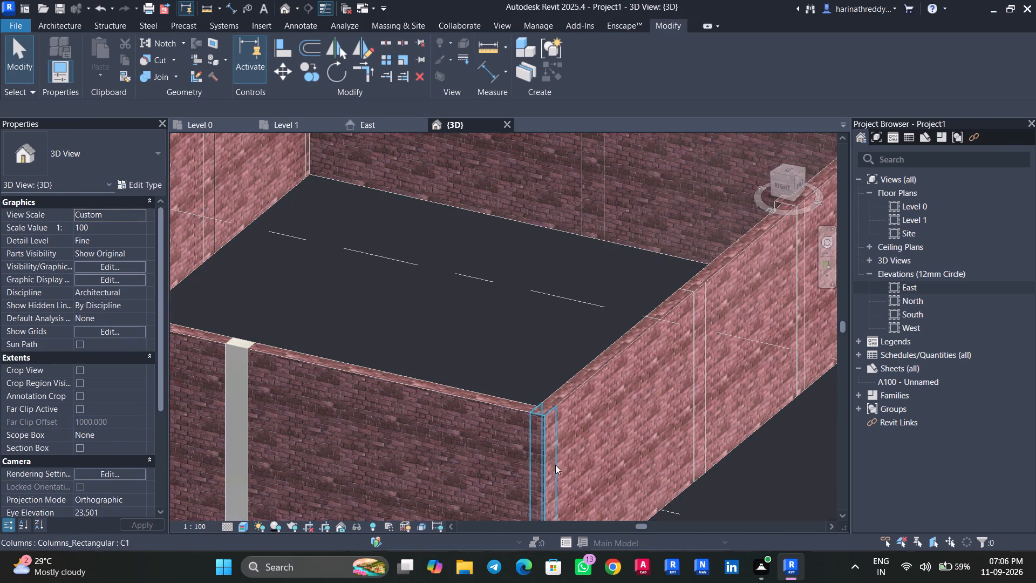
{"action": "left_click", "coordinate": [550, 457]}
{"action": "scroll", "coordinate": [551, 455], "scroll_direction": "up", "scroll_amount": 3}
{"action": "scroll", "coordinate": [553, 455], "scroll_direction": "down", "scroll_amount": 1}
{"action": "scroll", "coordinate": [553, 455], "scroll_direction": "up", "scroll_amount": 4}
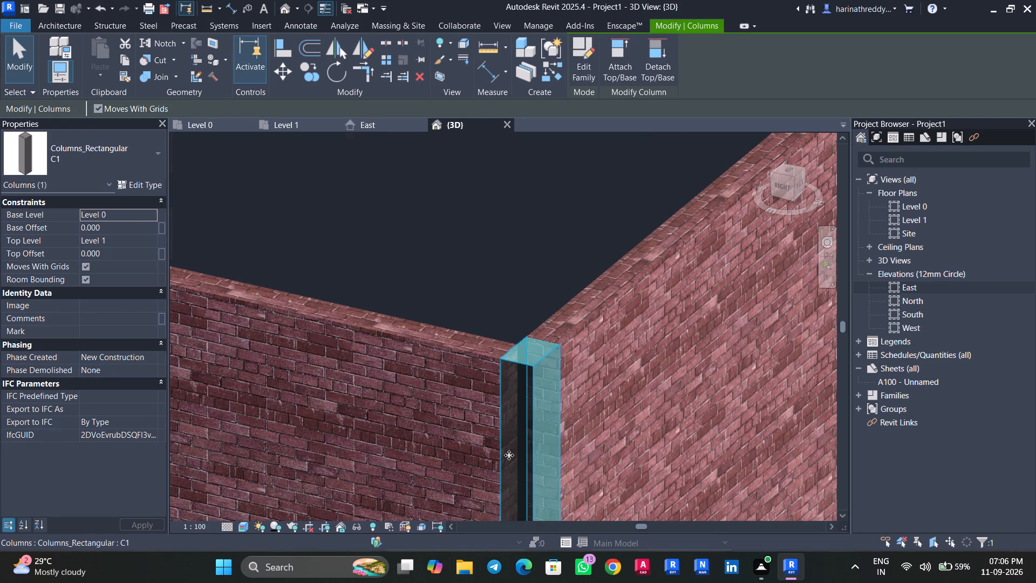
{"action": "key", "text": "Escape"}
{"action": "scroll", "coordinate": [425, 469], "scroll_direction": "down", "scroll_amount": 8}
{"action": "middle_click_drag", "start_coordinate": [338, 477], "coordinate": [435, 487], "text": "shift"}
{"action": "scroll", "coordinate": [451, 485], "scroll_direction": "up", "scroll_amount": 1}
{"action": "middle_click_drag", "start_coordinate": [455, 483], "coordinate": [539, 369]}
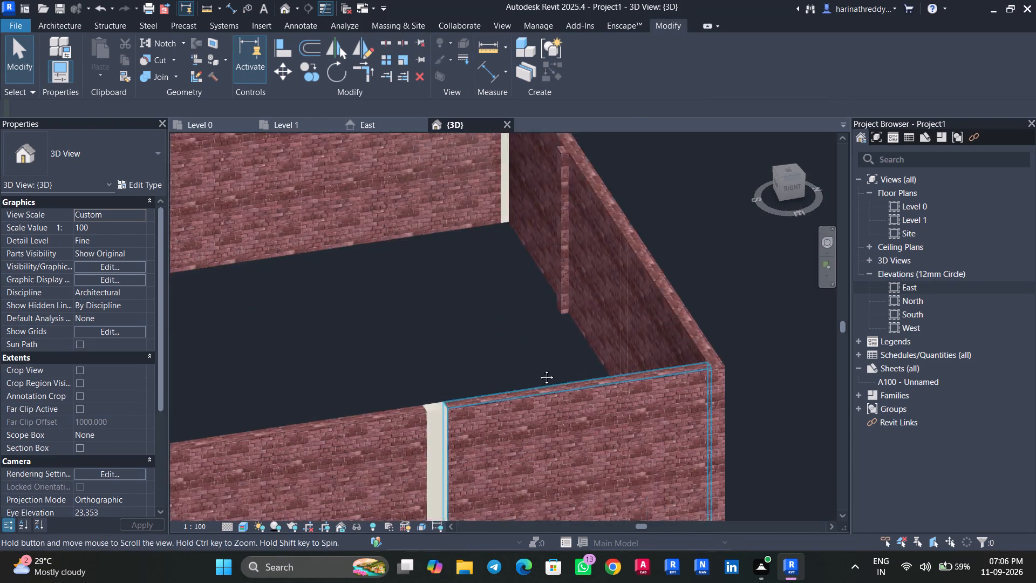
{"action": "middle_click_drag", "start_coordinate": [539, 369], "coordinate": [578, 314]}
{"action": "scroll", "coordinate": [504, 390], "scroll_direction": "down", "scroll_amount": 5}
{"action": "scroll", "coordinate": [362, 425], "scroll_direction": "up", "scroll_amount": 1, "text": "shift"}
{"action": "middle_click_drag", "start_coordinate": [362, 425], "coordinate": [460, 449], "text": "shift"}
{"action": "scroll", "coordinate": [629, 464], "scroll_direction": "up", "scroll_amount": 5}
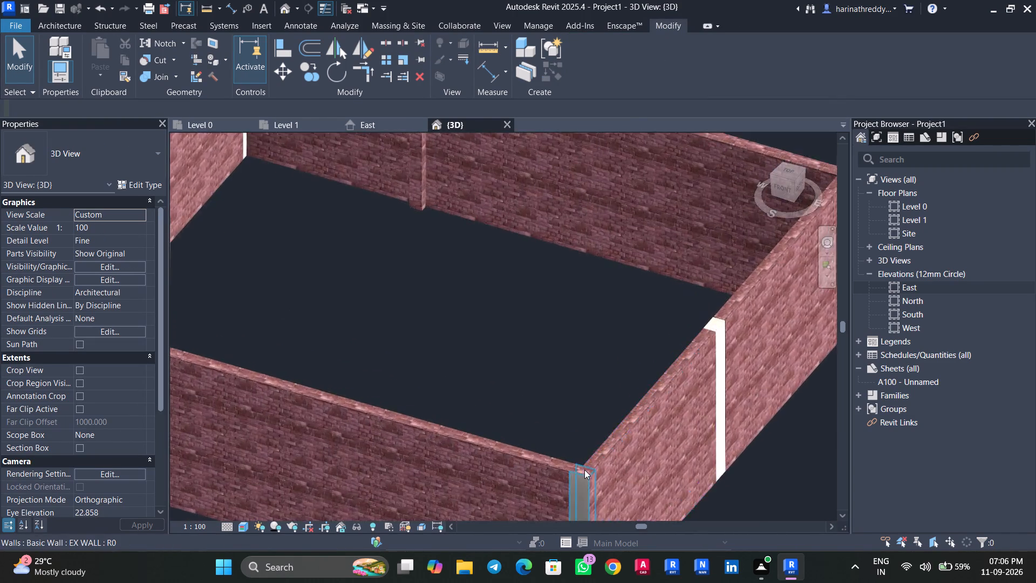
{"action": "scroll", "coordinate": [584, 470], "scroll_direction": "up", "scroll_amount": 3}
{"action": "left_click", "coordinate": [584, 471]}
{"action": "key", "text": "Escape"}
{"action": "left_click", "coordinate": [532, 463]}
{"action": "scroll", "coordinate": [556, 472], "scroll_direction": "up", "scroll_amount": 5}
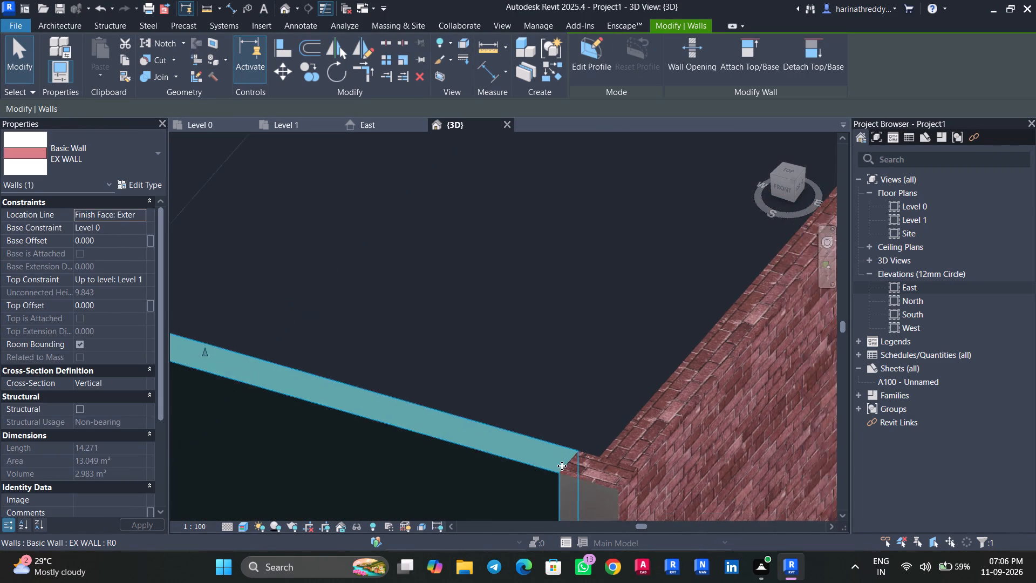
{"action": "key", "text": "Escape"}
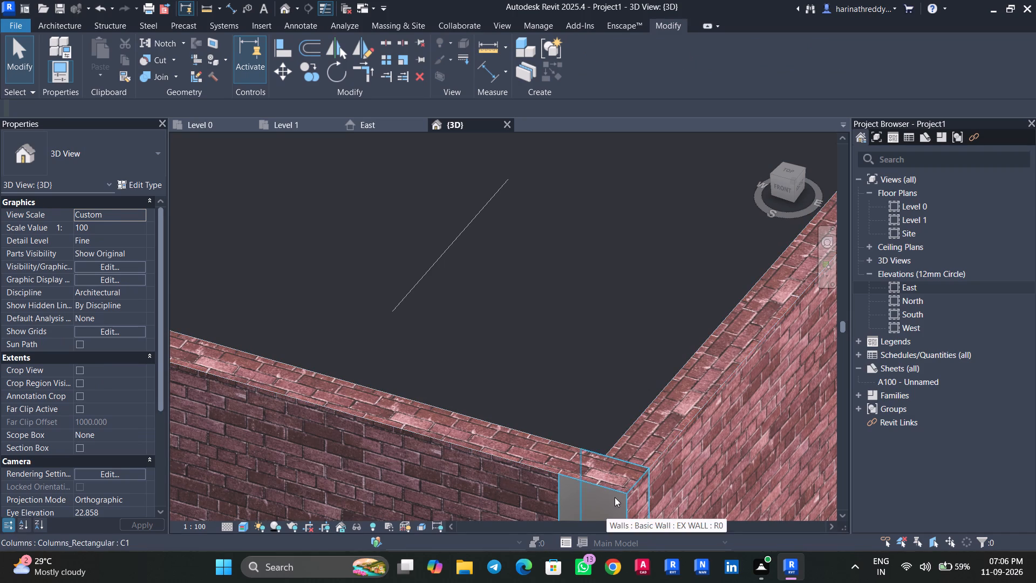
Examine in 3D how the EX WALL segments meet the C1 corner column and the intermediate column on the adjoining side.
{"action": "left_click", "coordinate": [615, 497]}
{"action": "scroll", "coordinate": [614, 493], "scroll_direction": "down", "scroll_amount": 11}
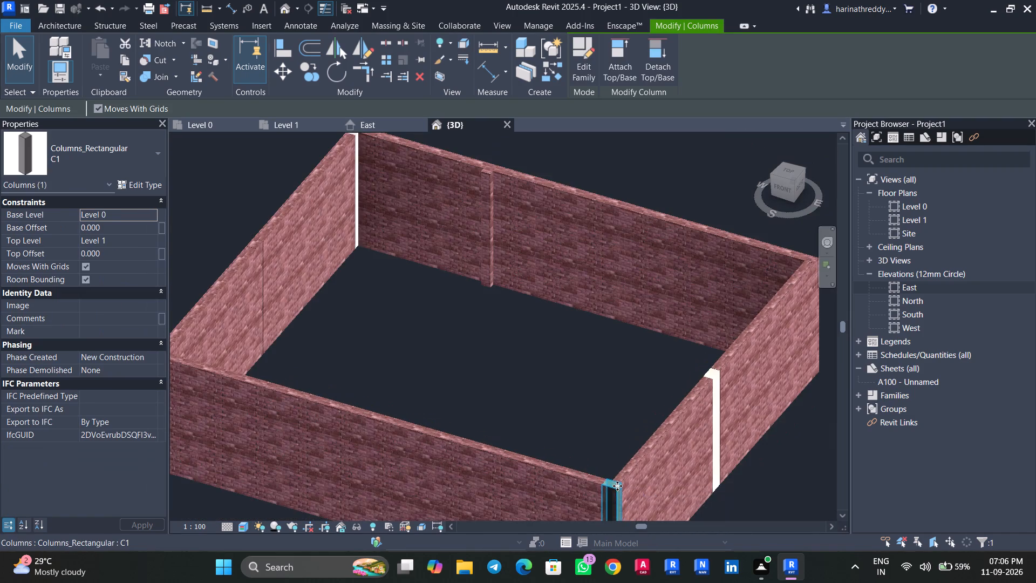
{"action": "middle_click_drag", "start_coordinate": [617, 486], "coordinate": [440, 491], "text": "shift"}
{"action": "key", "text": "Escape"}
{"action": "middle_click_drag", "start_coordinate": [478, 460], "coordinate": [649, 538], "text": "shift"}
{"action": "scroll", "coordinate": [522, 524], "scroll_direction": "up", "scroll_amount": 1, "text": "shift"}
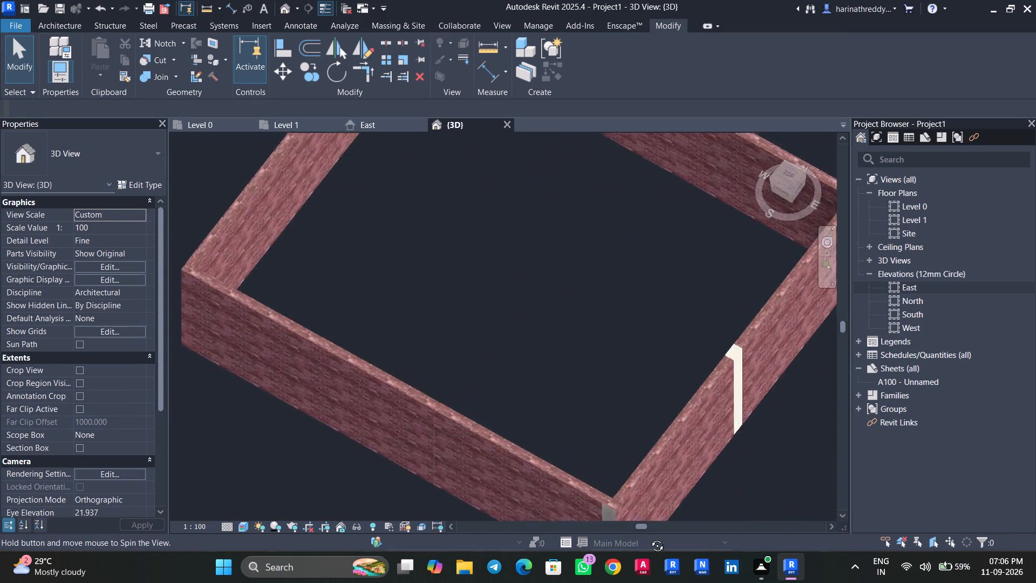
{"action": "middle_click_drag", "start_coordinate": [649, 538], "coordinate": [765, 471], "text": "shift"}
{"action": "scroll", "coordinate": [547, 375], "scroll_direction": "up", "scroll_amount": 9}
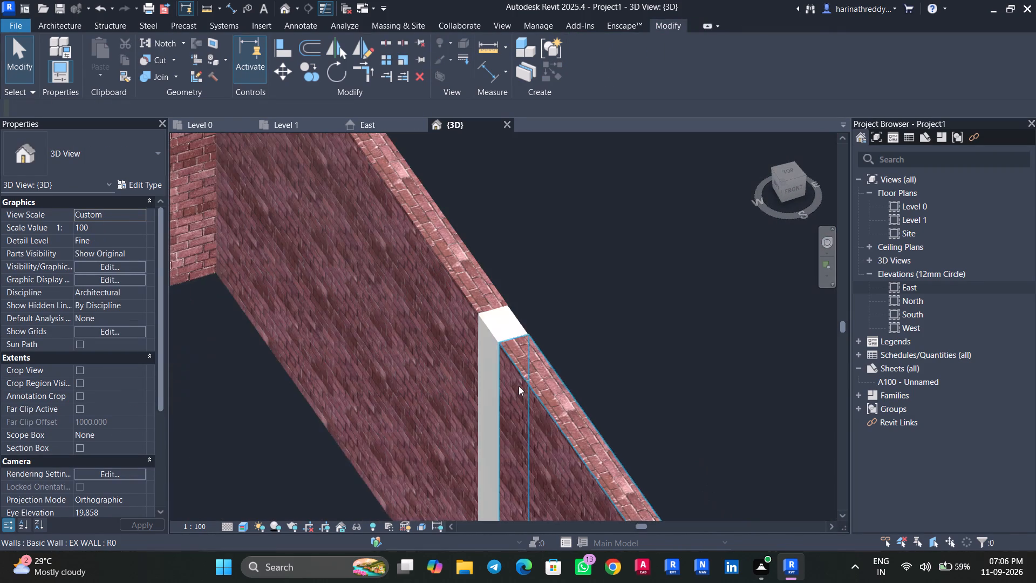
{"action": "left_click", "coordinate": [522, 384]}
{"action": "key", "text": "Escape"}
{"action": "left_click", "coordinate": [468, 273]}
{"action": "scroll", "coordinate": [467, 285], "scroll_direction": "down", "scroll_amount": 8}
{"action": "key", "text": "Escape"}
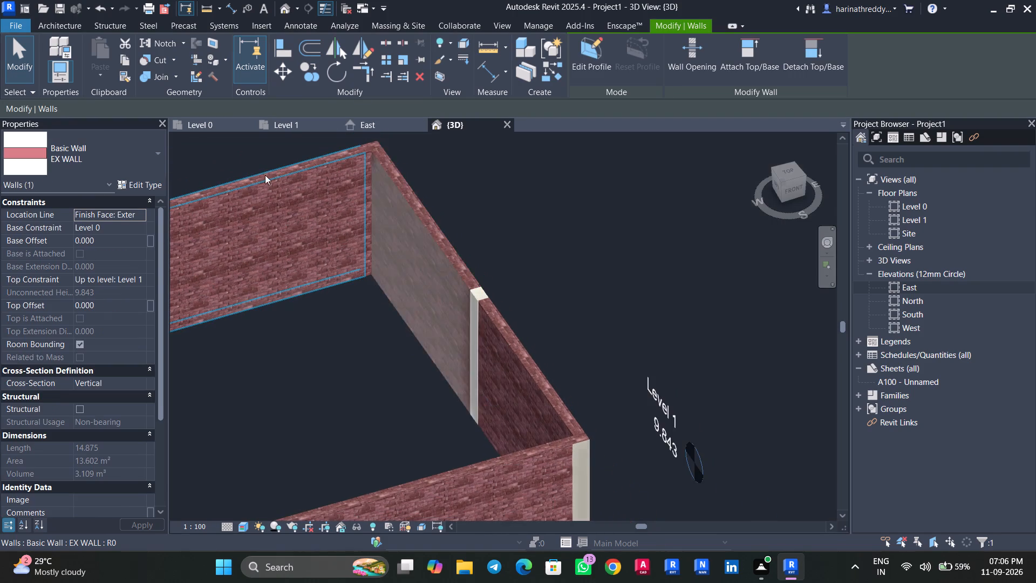
On the Level 0 plan, pull the VW 1 wall end off the Pooja C1 column, and nudge the wall down to the column.
{"action": "left_click", "coordinate": [201, 125]}
{"action": "scroll", "coordinate": [370, 266], "scroll_direction": "up", "scroll_amount": 8}
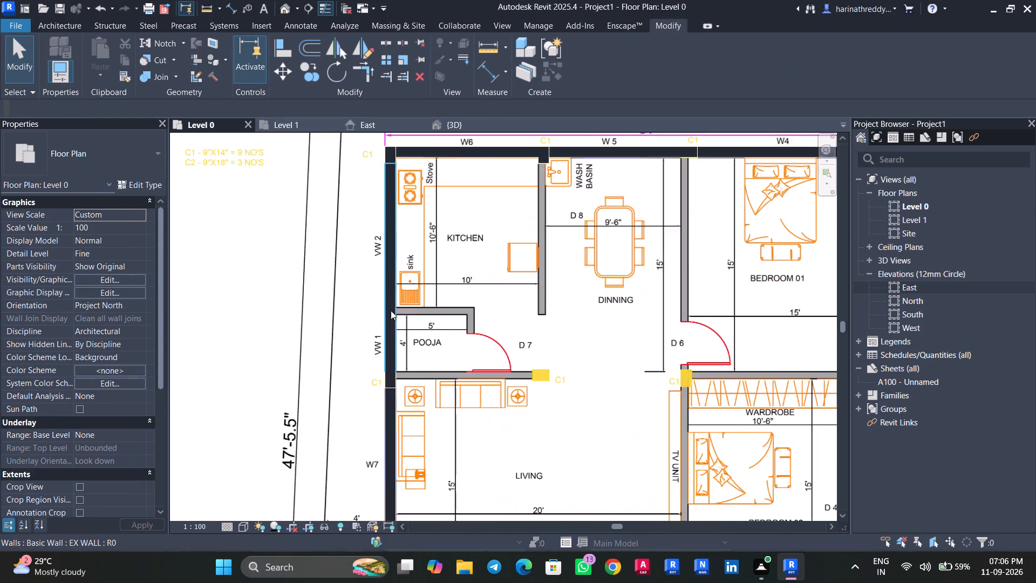
{"action": "scroll", "coordinate": [391, 310], "scroll_direction": "up", "scroll_amount": 2}
{"action": "left_click", "coordinate": [392, 332]}
{"action": "scroll", "coordinate": [388, 387], "scroll_direction": "up", "scroll_amount": 7}
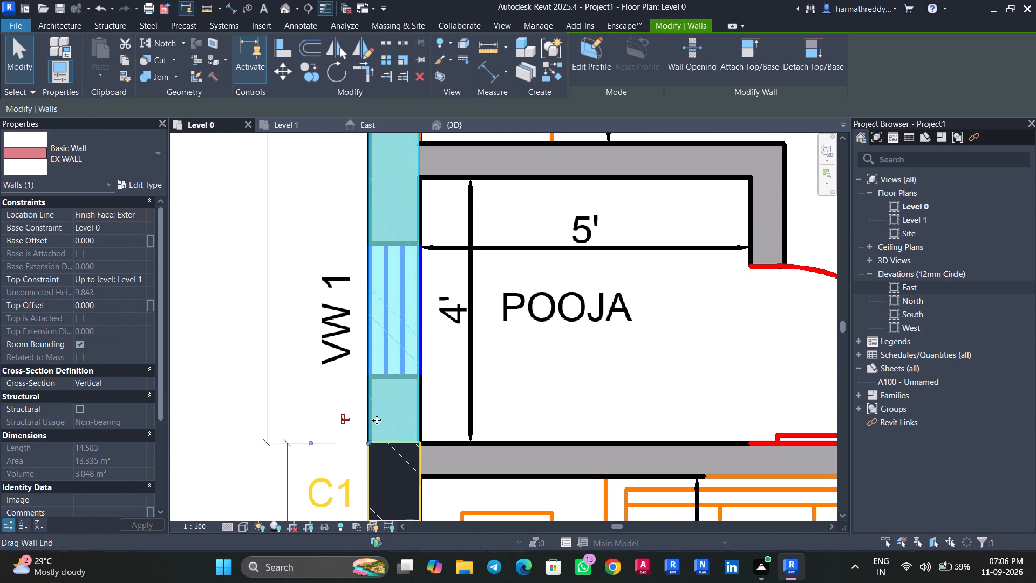
{"action": "left_click_drag", "start_coordinate": [368, 444], "coordinate": [369, 430]}
{"action": "key", "text": "Escape"}
{"action": "left_click", "coordinate": [389, 417]}
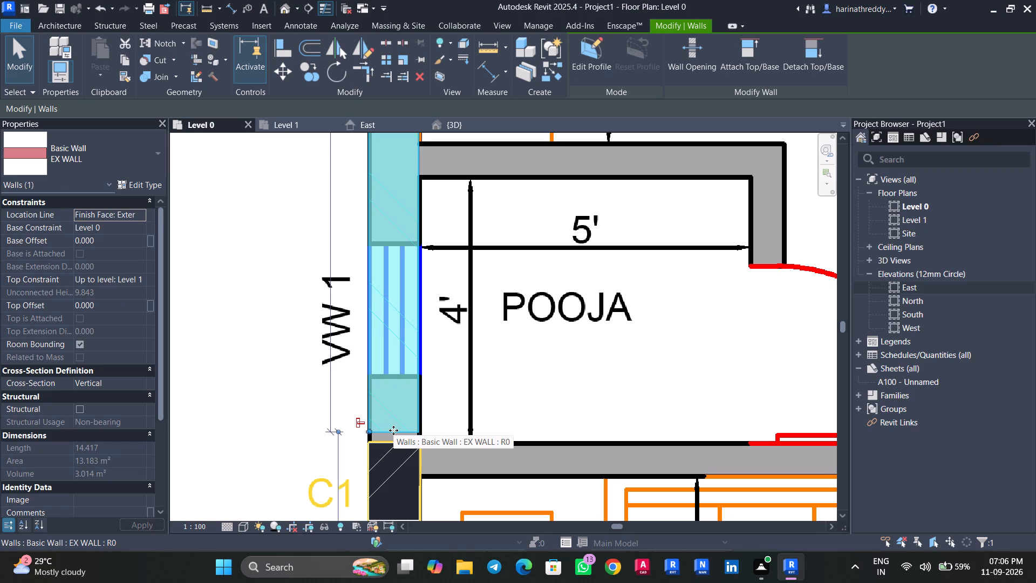
{"action": "key", "text": "Down"}
{"action": "key", "text": "Down"}
{"action": "key", "text": "Down"}
{"action": "key", "text": "Down"}
{"action": "key", "text": "Escape"}
Extend the VW 2 end of the same EX WALL segment up to the face of the kitchen's corner C1 column.
{"action": "scroll", "coordinate": [401, 431], "scroll_direction": "down", "scroll_amount": 10}
{"action": "scroll", "coordinate": [403, 428], "scroll_direction": "up", "scroll_amount": 1}
{"action": "middle_click_drag", "start_coordinate": [444, 467], "coordinate": [468, 195]}
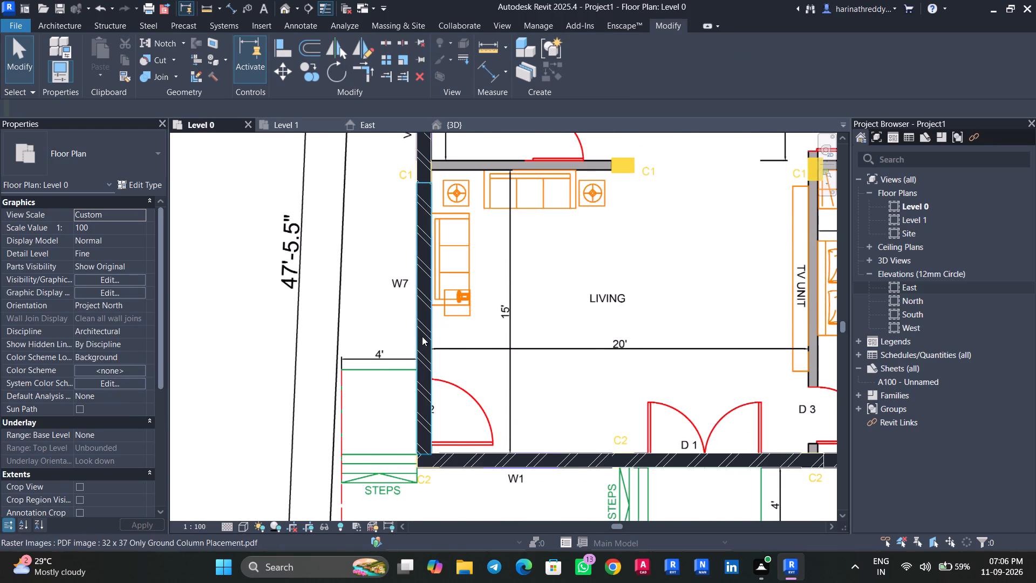
{"action": "middle_click_drag", "start_coordinate": [499, 340], "coordinate": [442, 536]}
{"action": "scroll", "coordinate": [438, 520], "scroll_direction": "up", "scroll_amount": 1}
{"action": "middle_click_drag", "start_coordinate": [448, 293], "coordinate": [452, 567]}
{"action": "scroll", "coordinate": [347, 288], "scroll_direction": "up", "scroll_amount": 7}
{"action": "scroll", "coordinate": [357, 316], "scroll_direction": "down", "scroll_amount": 1}
{"action": "scroll", "coordinate": [357, 316], "scroll_direction": "up", "scroll_amount": 2}
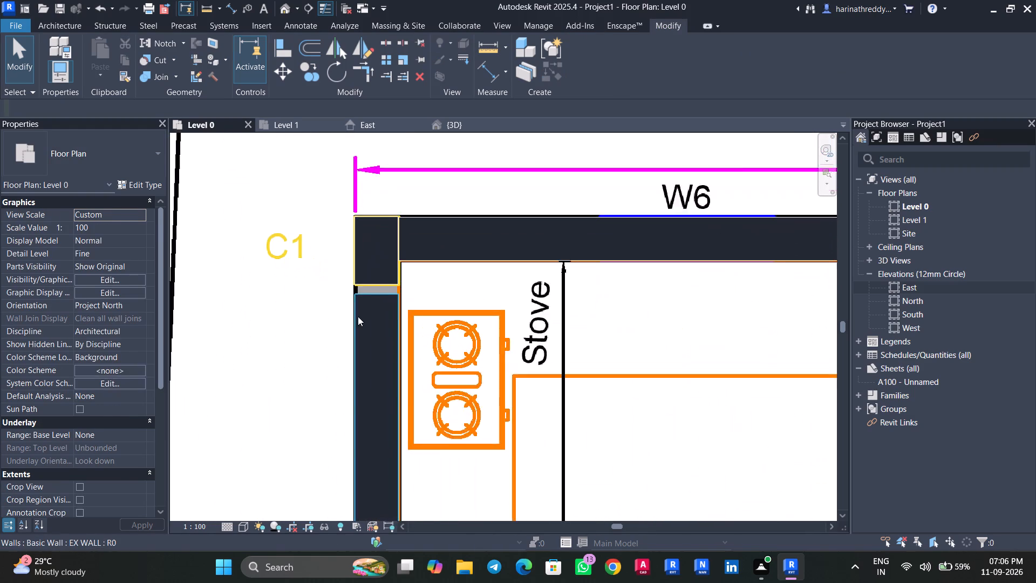
{"action": "left_click", "coordinate": [361, 316]}
{"action": "scroll", "coordinate": [357, 300], "scroll_direction": "up", "scroll_amount": 4}
{"action": "scroll", "coordinate": [357, 300], "scroll_direction": "down", "scroll_amount": 1}
{"action": "left_click_drag", "start_coordinate": [351, 287], "coordinate": [353, 270]}
{"action": "key", "text": "Escape"}
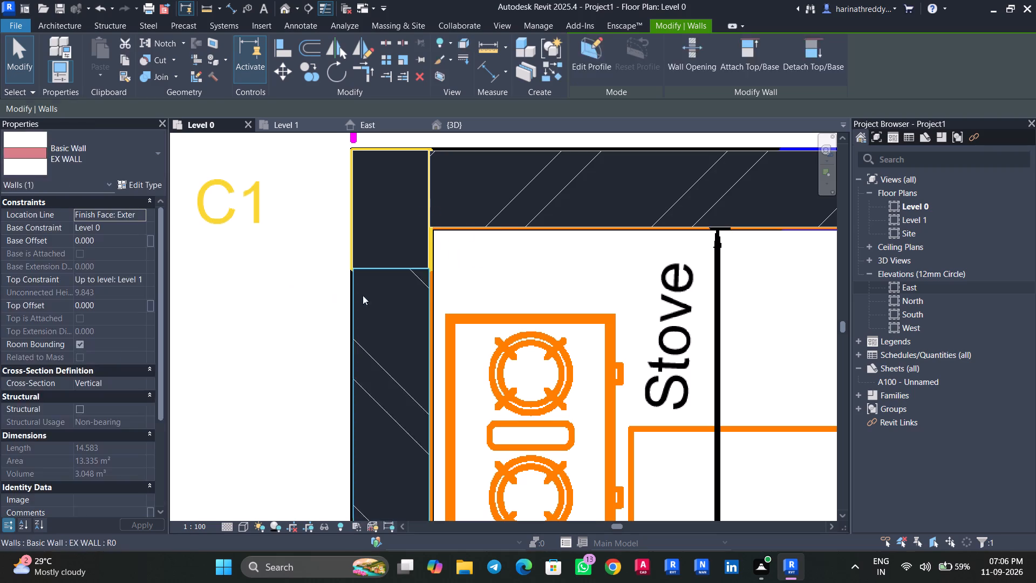
Pull the W6 wall's end off the kitchen's corner C1 column, and stretch it back to the column face.
{"action": "scroll", "coordinate": [464, 308], "scroll_direction": "down", "scroll_amount": 5}
{"action": "left_click", "coordinate": [438, 270]}
{"action": "key", "text": "Escape"}
{"action": "left_click", "coordinate": [508, 251]}
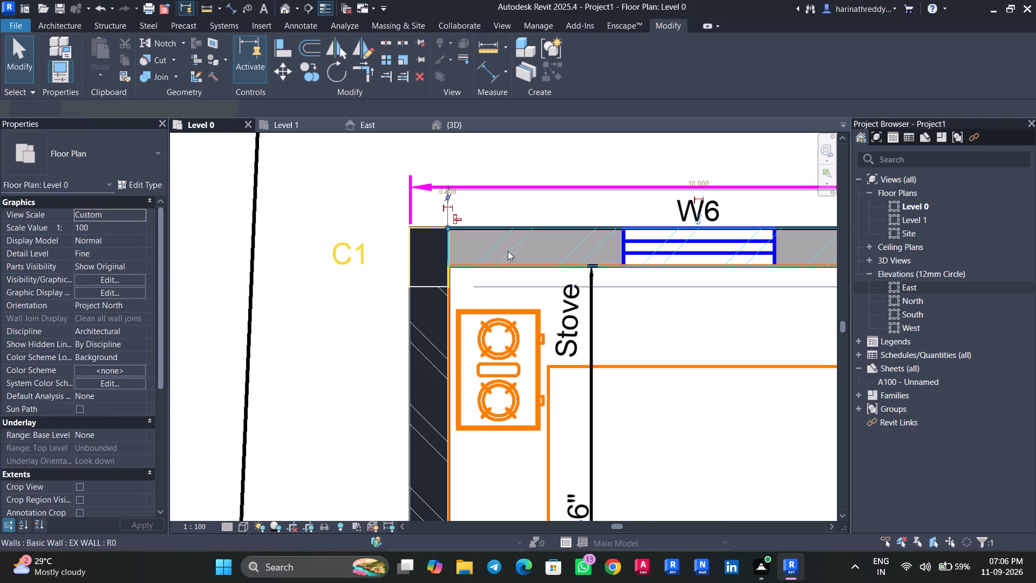
{"action": "left_click", "coordinate": [454, 215]}
{"action": "left_click", "coordinate": [458, 224]}
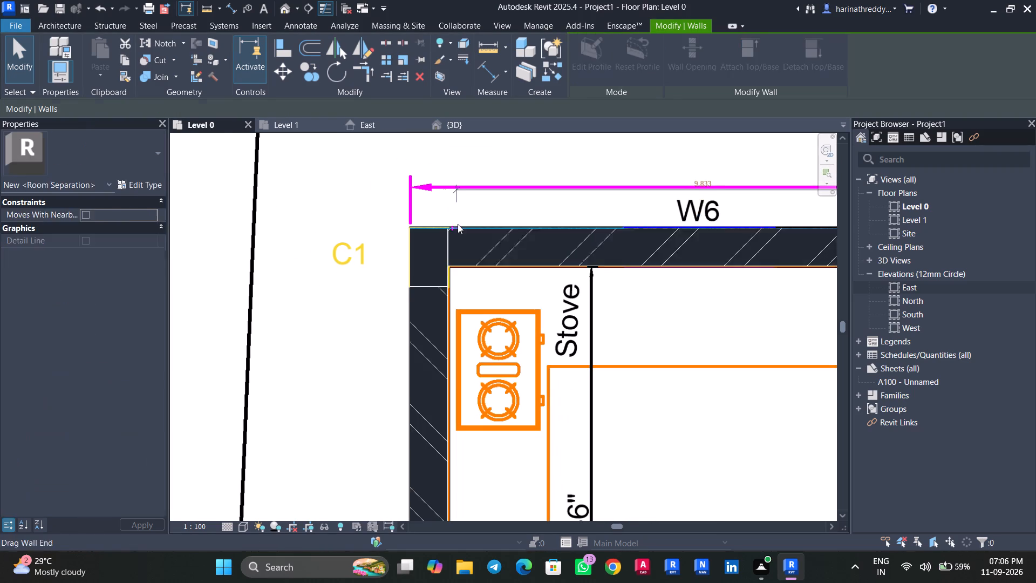
{"action": "left_click", "coordinate": [467, 216]}
{"action": "scroll", "coordinate": [461, 228], "scroll_direction": "up", "scroll_amount": 4}
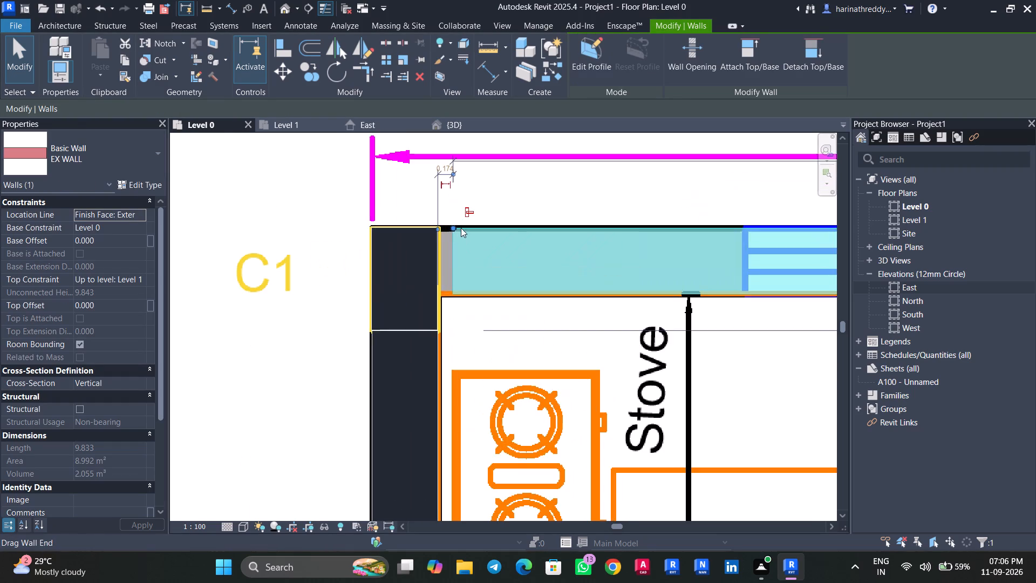
{"action": "scroll", "coordinate": [455, 229], "scroll_direction": "down", "scroll_amount": 1}
{"action": "scroll", "coordinate": [455, 229], "scroll_direction": "up", "scroll_amount": 2}
{"action": "left_click_drag", "start_coordinate": [450, 229], "coordinate": [438, 229]}
{"action": "key", "text": "Escape"}
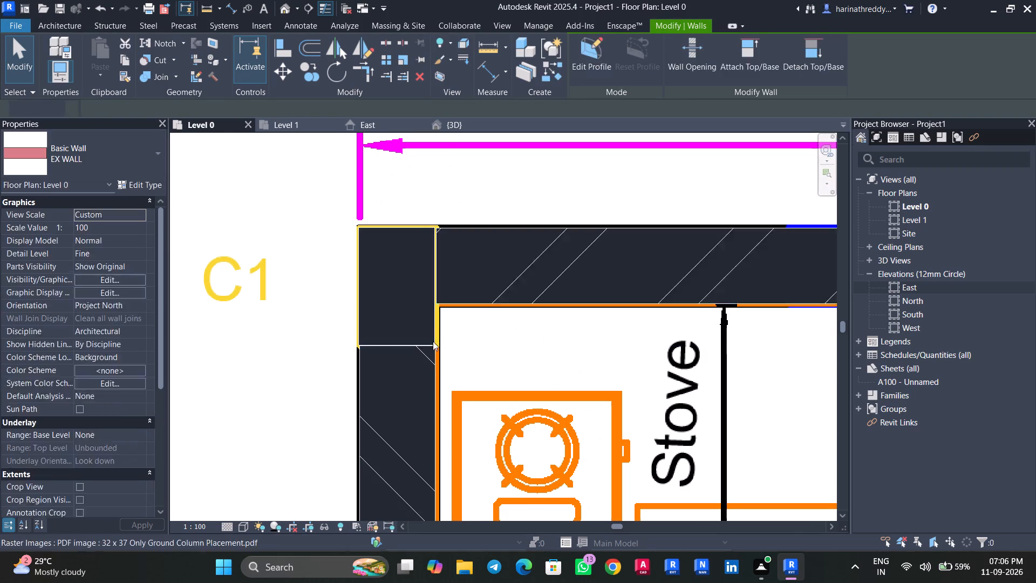
{"action": "left_click", "coordinate": [406, 404]}
{"action": "key", "text": "Escape"}
Open the 3D view and examine how the columns show against the exterior walls around the building.
{"action": "left_click", "coordinate": [480, 122]}
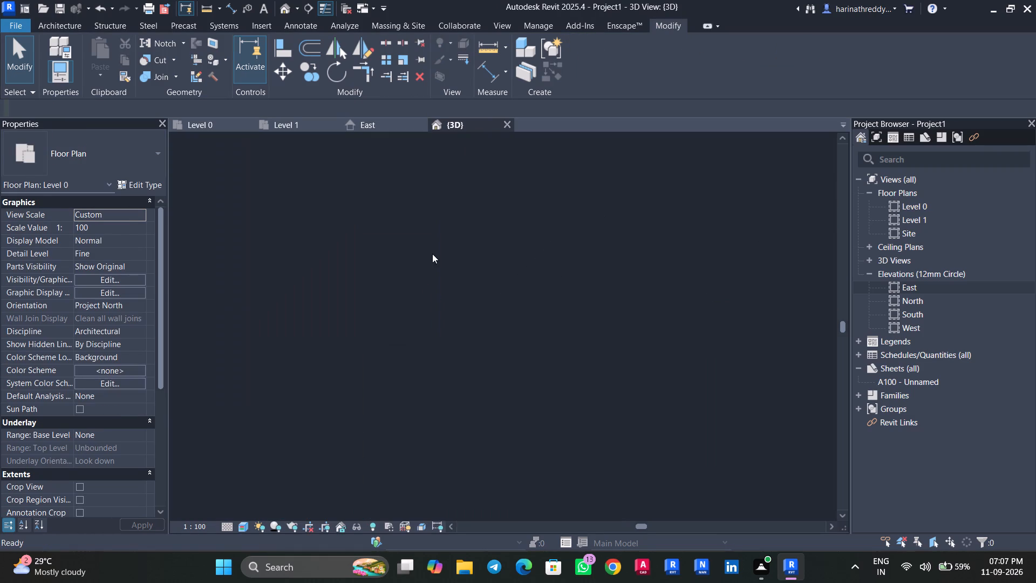
{"action": "middle_click_drag", "start_coordinate": [373, 401], "coordinate": [511, 378], "text": "shift"}
{"action": "middle_click_drag", "start_coordinate": [499, 368], "coordinate": [499, 75]}
{"action": "scroll", "coordinate": [528, 385], "scroll_direction": "up", "scroll_amount": 1}
{"action": "scroll", "coordinate": [528, 385], "scroll_direction": "down", "scroll_amount": 2}
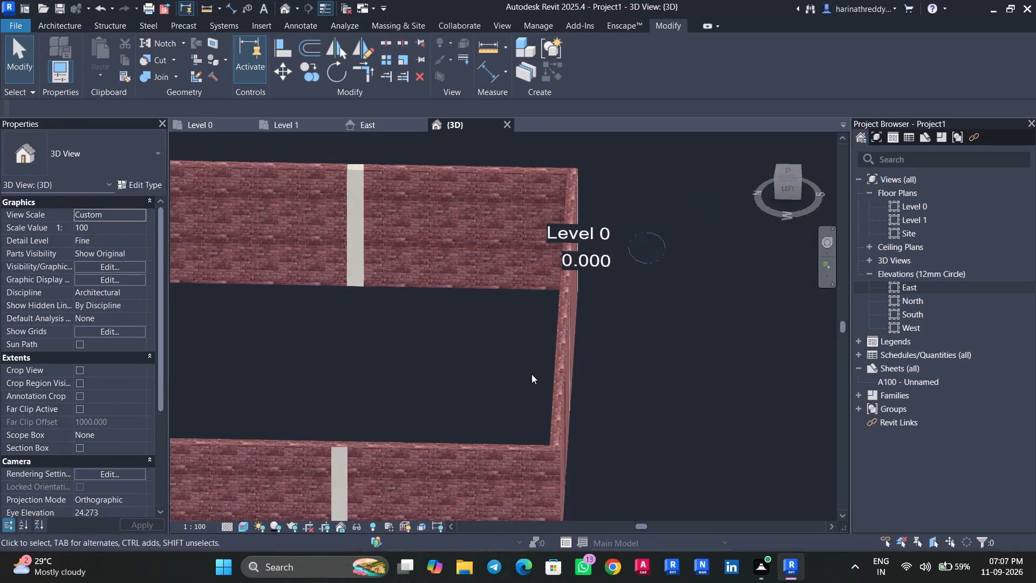
{"action": "scroll", "coordinate": [531, 374], "scroll_direction": "down", "scroll_amount": 1}
{"action": "middle_click_drag", "start_coordinate": [636, 396], "coordinate": [454, 385]}
{"action": "scroll", "coordinate": [360, 212], "scroll_direction": "up", "scroll_amount": 4}
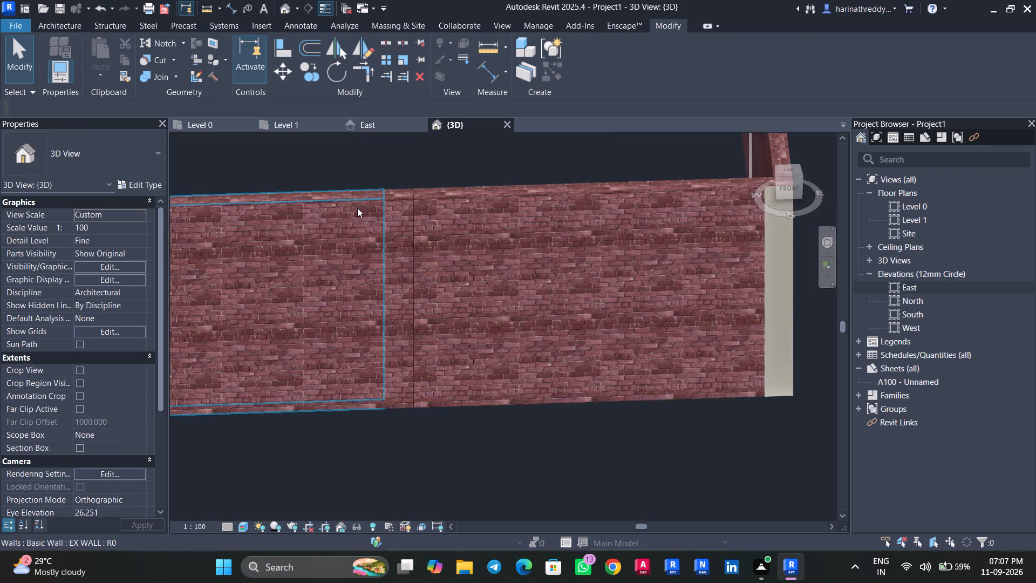
{"action": "scroll", "coordinate": [357, 208], "scroll_direction": "up", "scroll_amount": 6}
{"action": "key", "text": "Escape"}
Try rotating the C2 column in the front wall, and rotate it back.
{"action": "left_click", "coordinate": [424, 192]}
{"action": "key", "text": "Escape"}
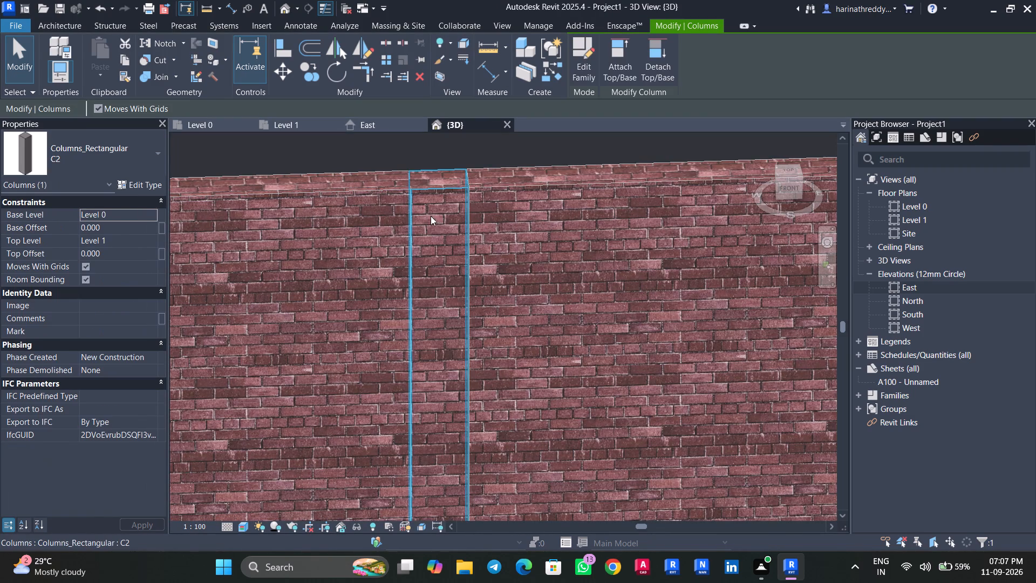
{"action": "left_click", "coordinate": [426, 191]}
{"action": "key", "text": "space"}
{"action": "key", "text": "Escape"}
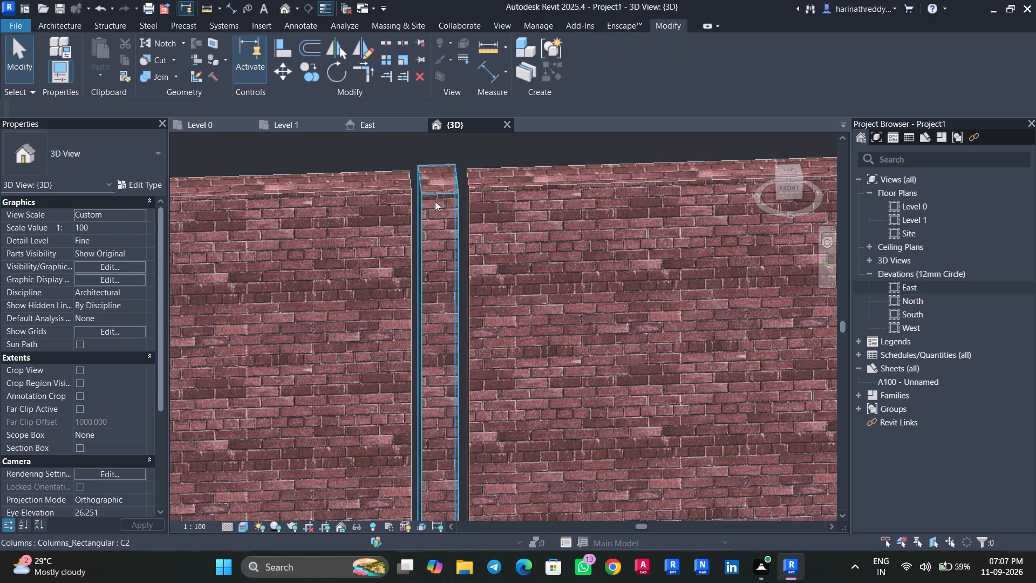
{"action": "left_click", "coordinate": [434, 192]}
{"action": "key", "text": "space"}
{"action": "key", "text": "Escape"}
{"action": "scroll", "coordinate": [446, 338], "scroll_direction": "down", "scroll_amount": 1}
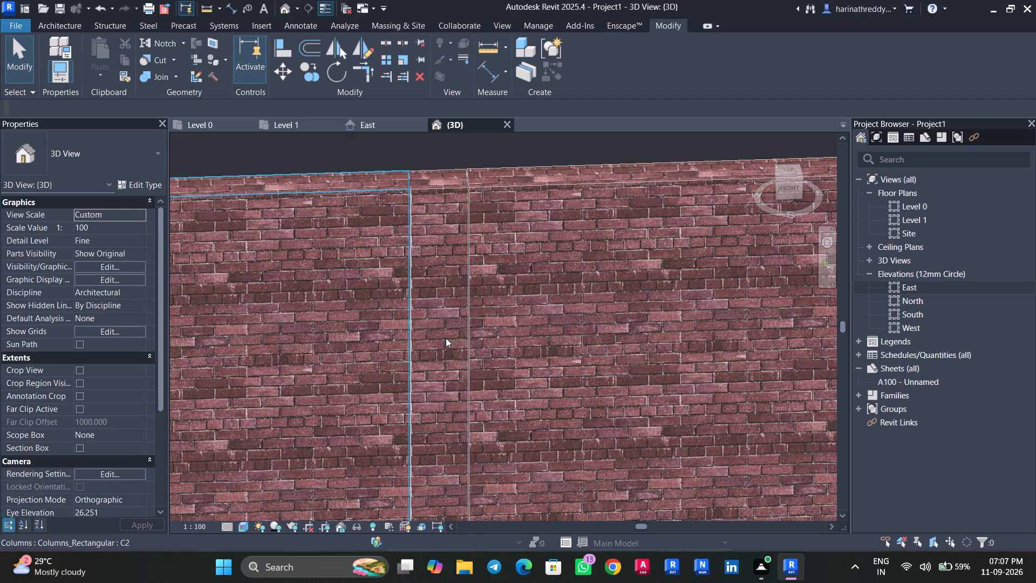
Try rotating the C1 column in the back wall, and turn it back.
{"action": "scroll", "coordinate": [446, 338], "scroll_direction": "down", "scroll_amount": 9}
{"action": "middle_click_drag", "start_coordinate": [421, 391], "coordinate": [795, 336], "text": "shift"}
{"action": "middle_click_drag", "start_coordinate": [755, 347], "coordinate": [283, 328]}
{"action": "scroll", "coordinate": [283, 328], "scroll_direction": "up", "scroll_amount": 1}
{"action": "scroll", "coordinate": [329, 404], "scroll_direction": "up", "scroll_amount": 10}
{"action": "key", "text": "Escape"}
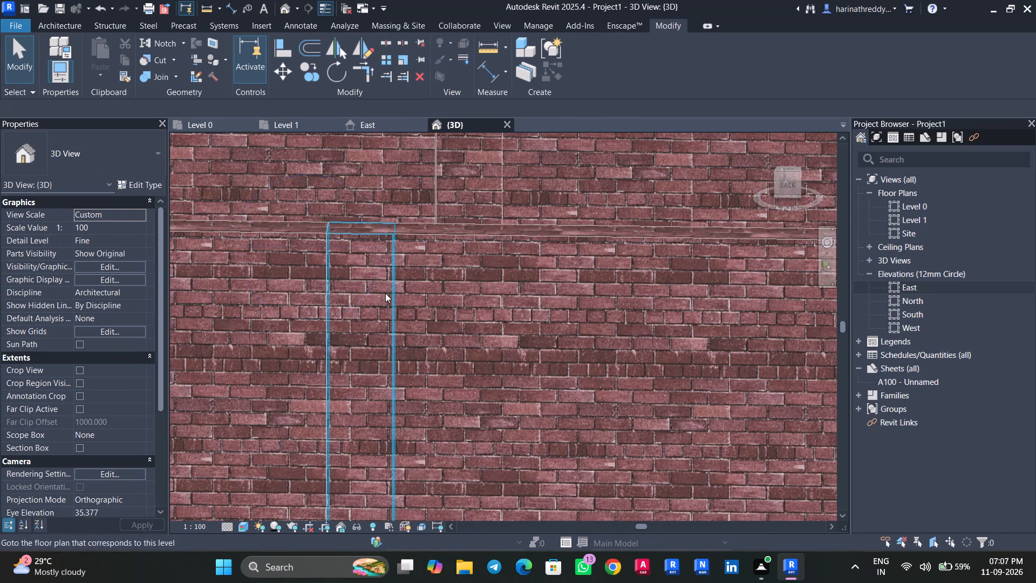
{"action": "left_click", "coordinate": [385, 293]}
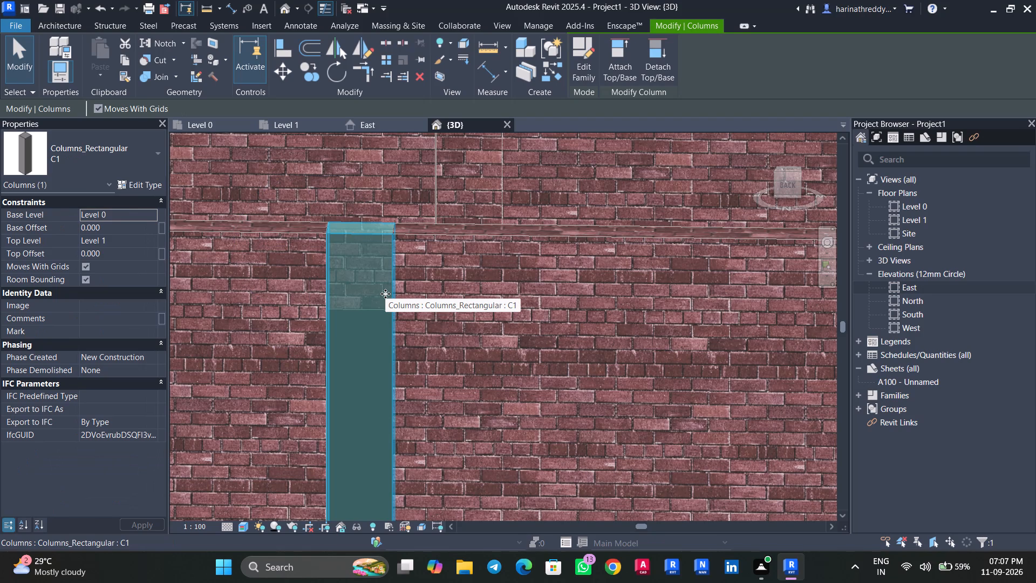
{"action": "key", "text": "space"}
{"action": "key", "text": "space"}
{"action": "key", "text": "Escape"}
Examine in 3D the reworked wall beside the kitchen's corner C1 column and the adjoining back walls.
{"action": "scroll", "coordinate": [375, 378], "scroll_direction": "down", "scroll_amount": 1}
{"action": "scroll", "coordinate": [375, 378], "scroll_direction": "up", "scroll_amount": 1}
{"action": "scroll", "coordinate": [375, 378], "scroll_direction": "down", "scroll_amount": 5}
{"action": "scroll", "coordinate": [384, 352], "scroll_direction": "up", "scroll_amount": 1}
{"action": "scroll", "coordinate": [384, 352], "scroll_direction": "down", "scroll_amount": 1}
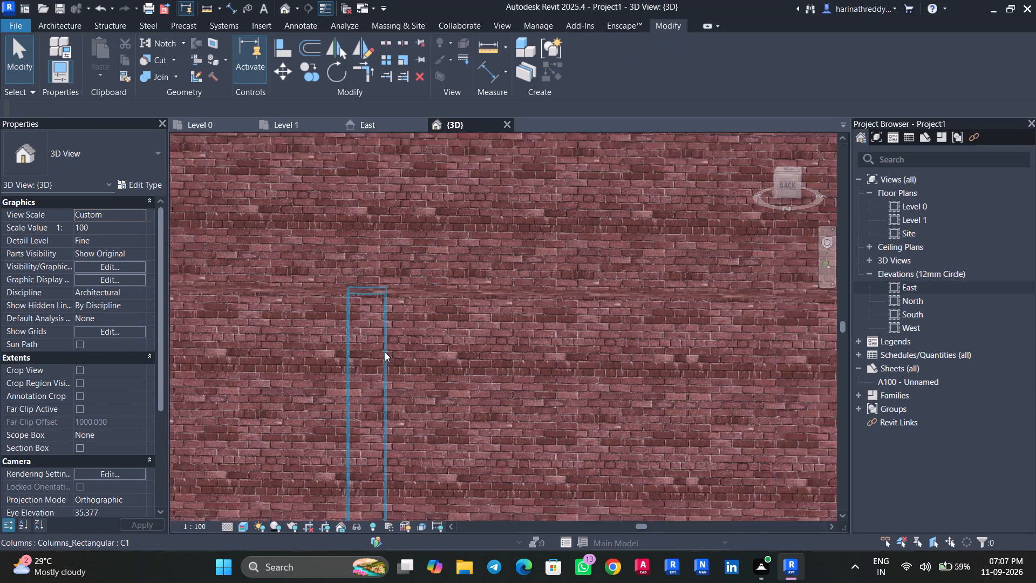
{"action": "scroll", "coordinate": [385, 352], "scroll_direction": "down", "scroll_amount": 8}
{"action": "middle_click_drag", "start_coordinate": [679, 395], "coordinate": [555, 406], "text": "shift"}
{"action": "scroll", "coordinate": [171, 430], "scroll_direction": "up", "scroll_amount": 6}
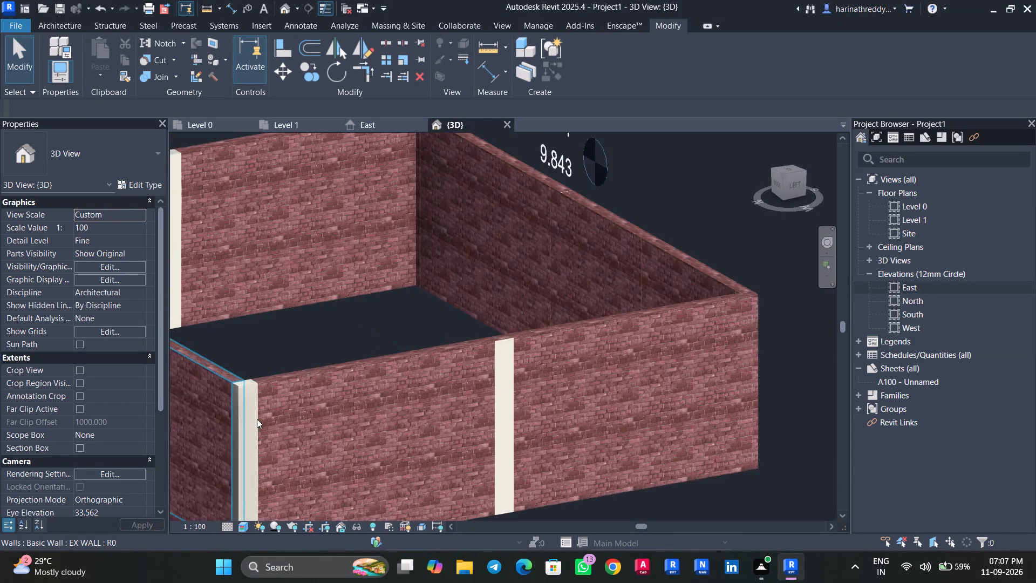
{"action": "scroll", "coordinate": [257, 419], "scroll_direction": "up", "scroll_amount": 2}
{"action": "left_click", "coordinate": [248, 390]}
{"action": "key", "text": "Escape"}
{"action": "left_click", "coordinate": [271, 369]}
{"action": "middle_click_drag", "start_coordinate": [272, 369], "coordinate": [311, 318]}
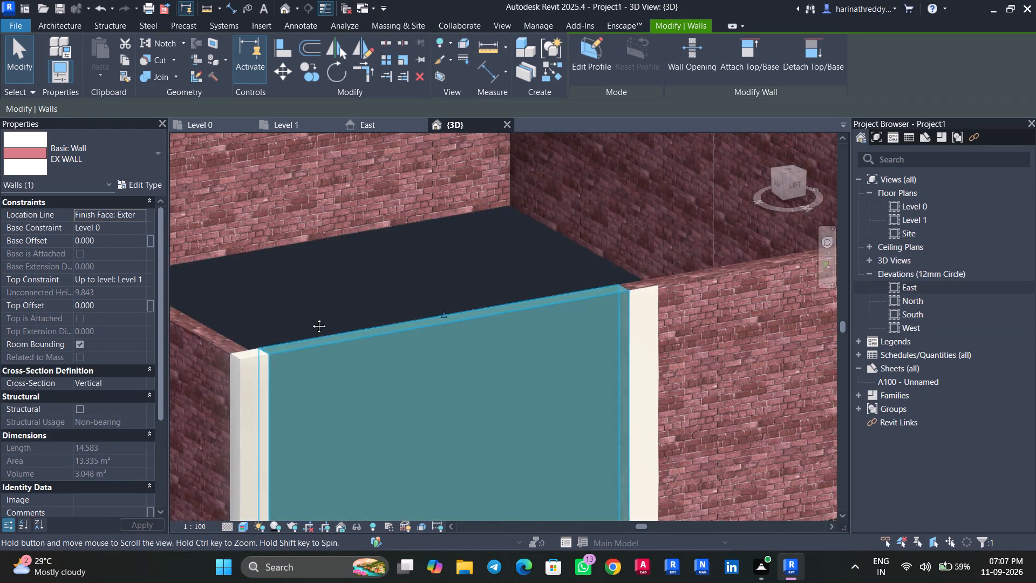
{"action": "middle_click_drag", "start_coordinate": [311, 318], "coordinate": [379, 201]}
{"action": "key", "text": "Escape"}
{"action": "middle_click_drag", "start_coordinate": [254, 320], "coordinate": [342, 344], "text": "shift"}
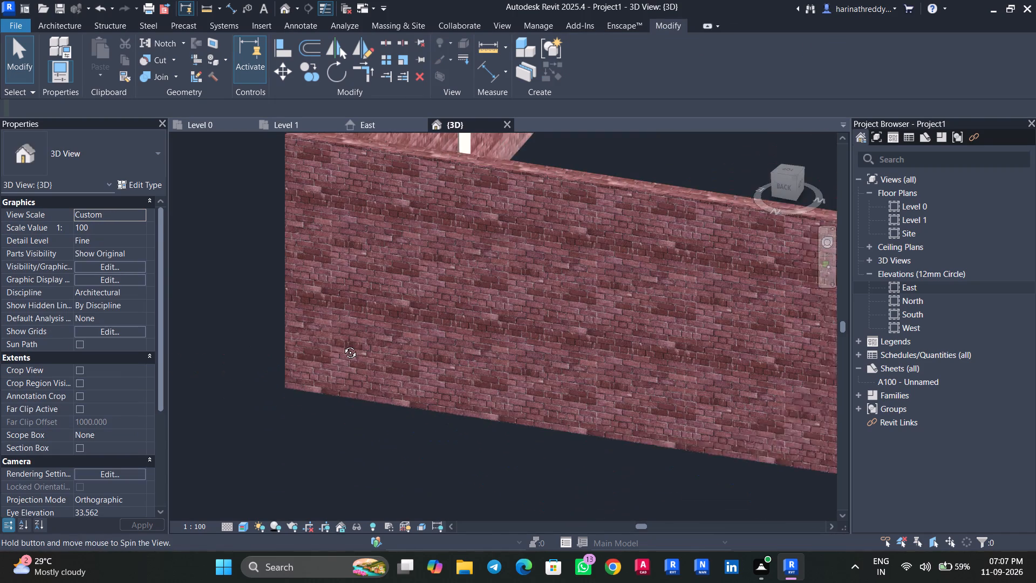
{"action": "middle_click_drag", "start_coordinate": [342, 344], "coordinate": [343, 344], "text": "shift"}
{"action": "middle_click_drag", "start_coordinate": [449, 357], "coordinate": [148, 323]}
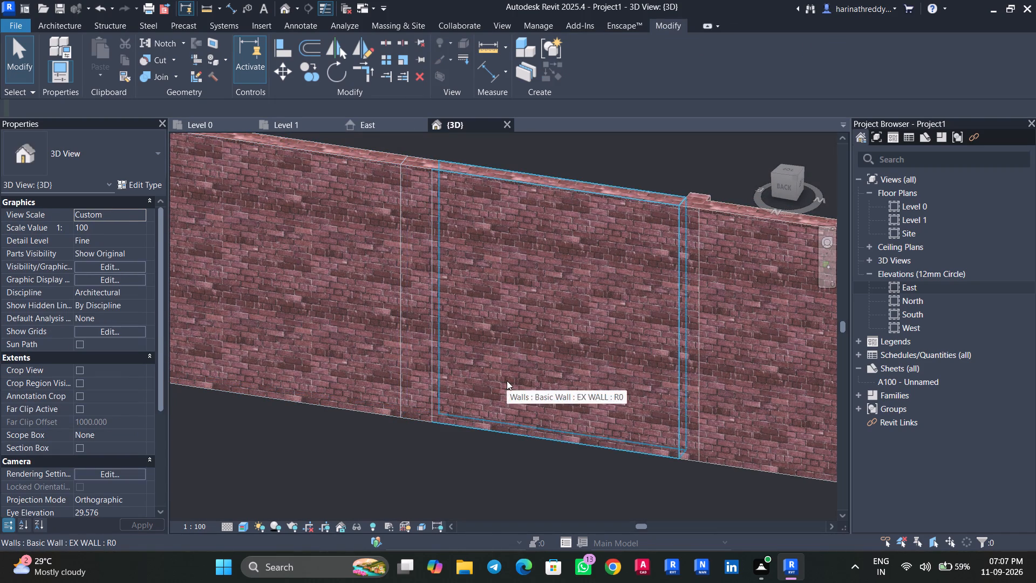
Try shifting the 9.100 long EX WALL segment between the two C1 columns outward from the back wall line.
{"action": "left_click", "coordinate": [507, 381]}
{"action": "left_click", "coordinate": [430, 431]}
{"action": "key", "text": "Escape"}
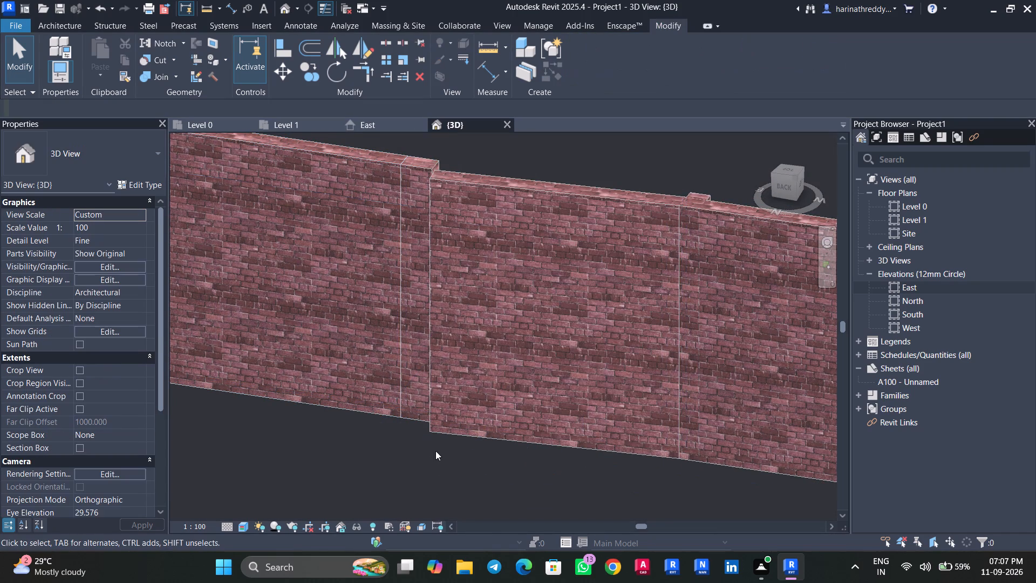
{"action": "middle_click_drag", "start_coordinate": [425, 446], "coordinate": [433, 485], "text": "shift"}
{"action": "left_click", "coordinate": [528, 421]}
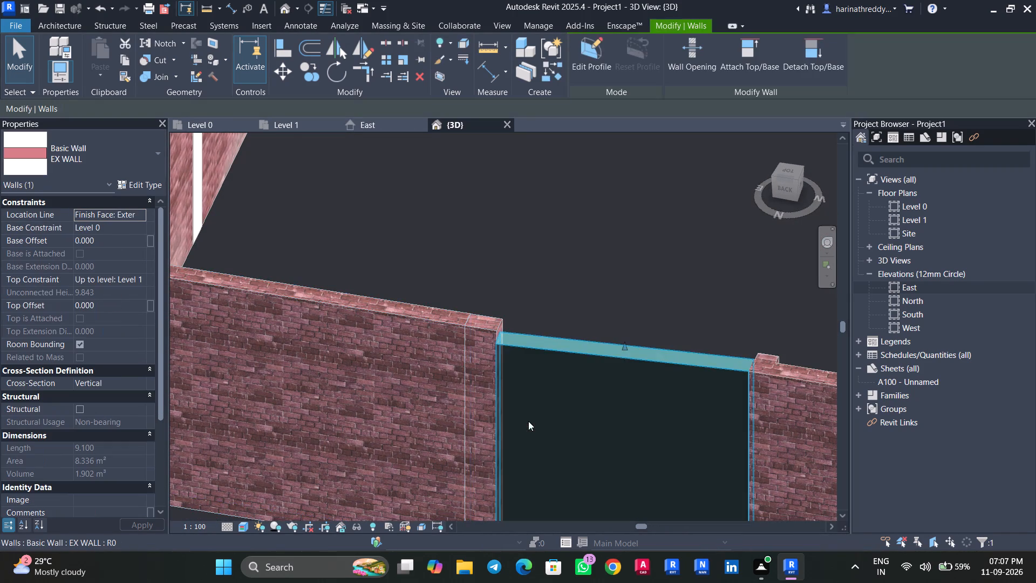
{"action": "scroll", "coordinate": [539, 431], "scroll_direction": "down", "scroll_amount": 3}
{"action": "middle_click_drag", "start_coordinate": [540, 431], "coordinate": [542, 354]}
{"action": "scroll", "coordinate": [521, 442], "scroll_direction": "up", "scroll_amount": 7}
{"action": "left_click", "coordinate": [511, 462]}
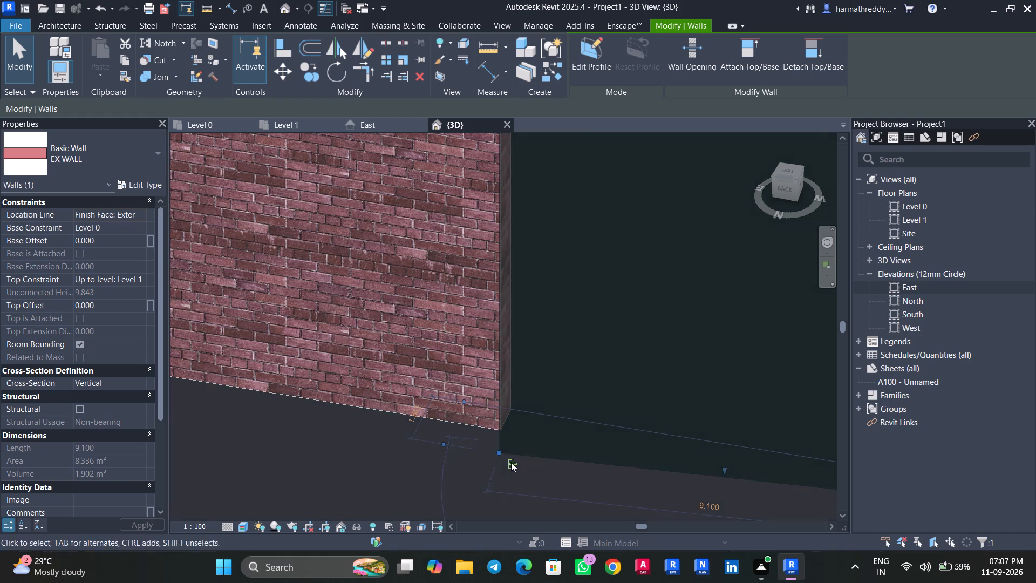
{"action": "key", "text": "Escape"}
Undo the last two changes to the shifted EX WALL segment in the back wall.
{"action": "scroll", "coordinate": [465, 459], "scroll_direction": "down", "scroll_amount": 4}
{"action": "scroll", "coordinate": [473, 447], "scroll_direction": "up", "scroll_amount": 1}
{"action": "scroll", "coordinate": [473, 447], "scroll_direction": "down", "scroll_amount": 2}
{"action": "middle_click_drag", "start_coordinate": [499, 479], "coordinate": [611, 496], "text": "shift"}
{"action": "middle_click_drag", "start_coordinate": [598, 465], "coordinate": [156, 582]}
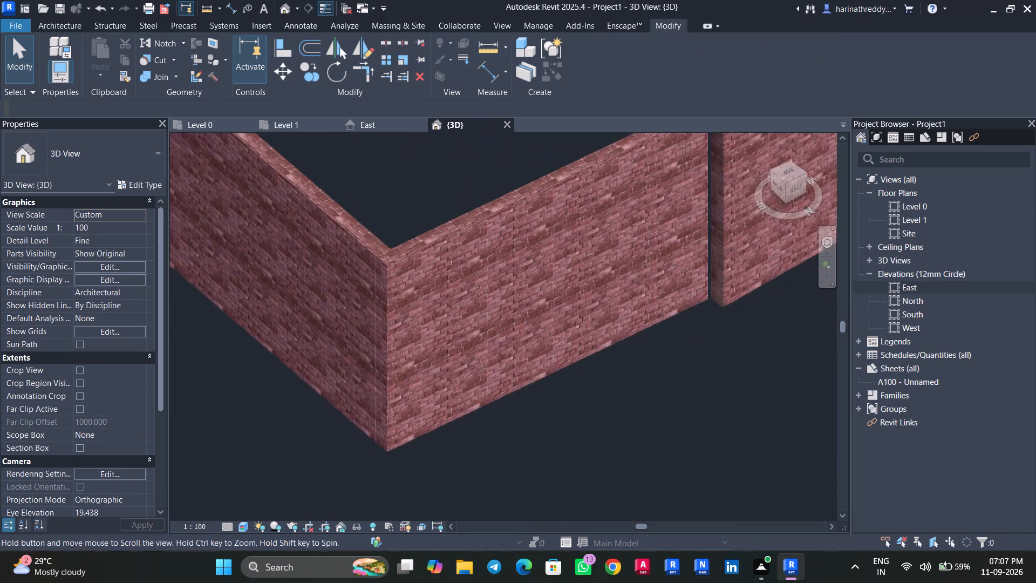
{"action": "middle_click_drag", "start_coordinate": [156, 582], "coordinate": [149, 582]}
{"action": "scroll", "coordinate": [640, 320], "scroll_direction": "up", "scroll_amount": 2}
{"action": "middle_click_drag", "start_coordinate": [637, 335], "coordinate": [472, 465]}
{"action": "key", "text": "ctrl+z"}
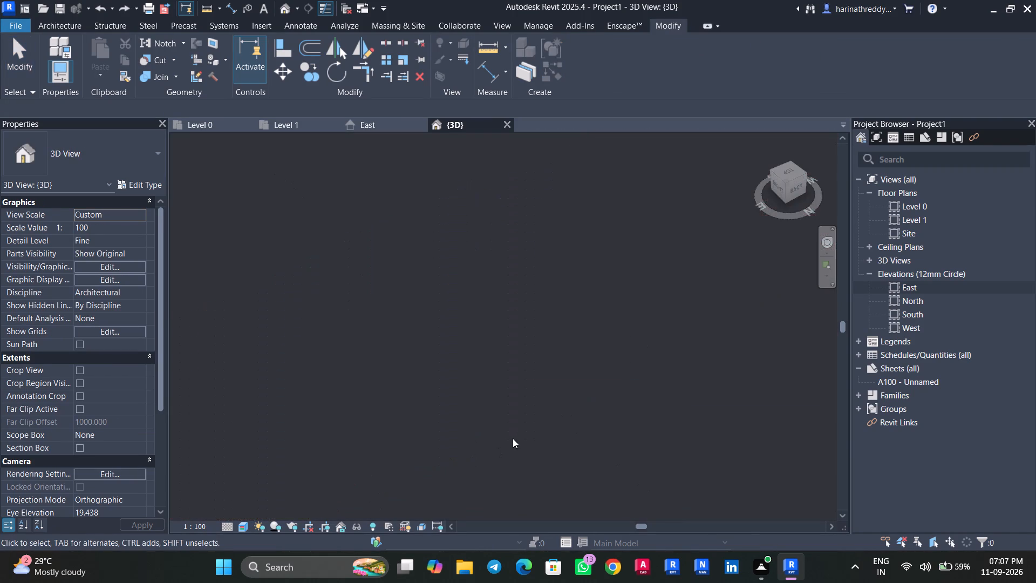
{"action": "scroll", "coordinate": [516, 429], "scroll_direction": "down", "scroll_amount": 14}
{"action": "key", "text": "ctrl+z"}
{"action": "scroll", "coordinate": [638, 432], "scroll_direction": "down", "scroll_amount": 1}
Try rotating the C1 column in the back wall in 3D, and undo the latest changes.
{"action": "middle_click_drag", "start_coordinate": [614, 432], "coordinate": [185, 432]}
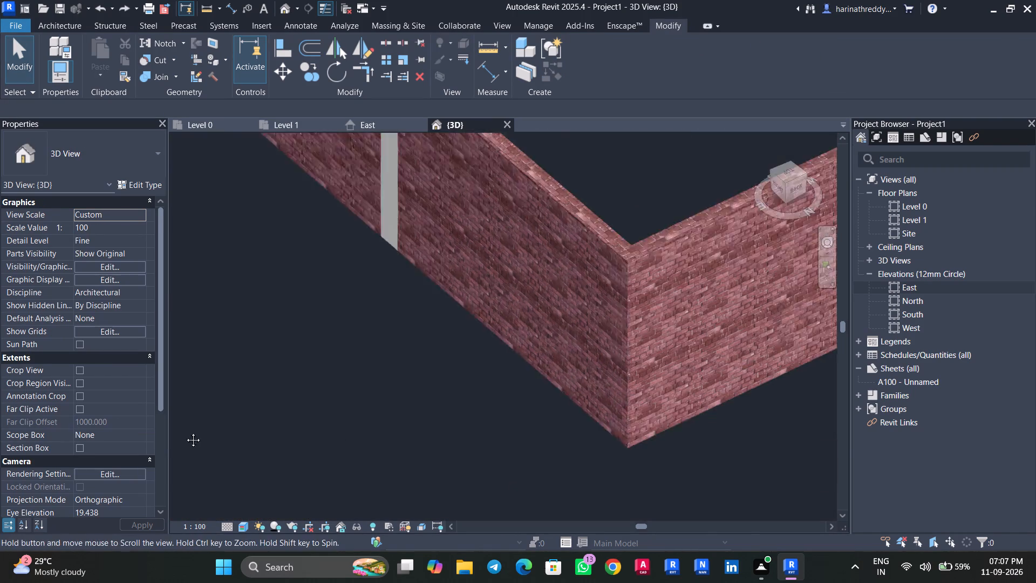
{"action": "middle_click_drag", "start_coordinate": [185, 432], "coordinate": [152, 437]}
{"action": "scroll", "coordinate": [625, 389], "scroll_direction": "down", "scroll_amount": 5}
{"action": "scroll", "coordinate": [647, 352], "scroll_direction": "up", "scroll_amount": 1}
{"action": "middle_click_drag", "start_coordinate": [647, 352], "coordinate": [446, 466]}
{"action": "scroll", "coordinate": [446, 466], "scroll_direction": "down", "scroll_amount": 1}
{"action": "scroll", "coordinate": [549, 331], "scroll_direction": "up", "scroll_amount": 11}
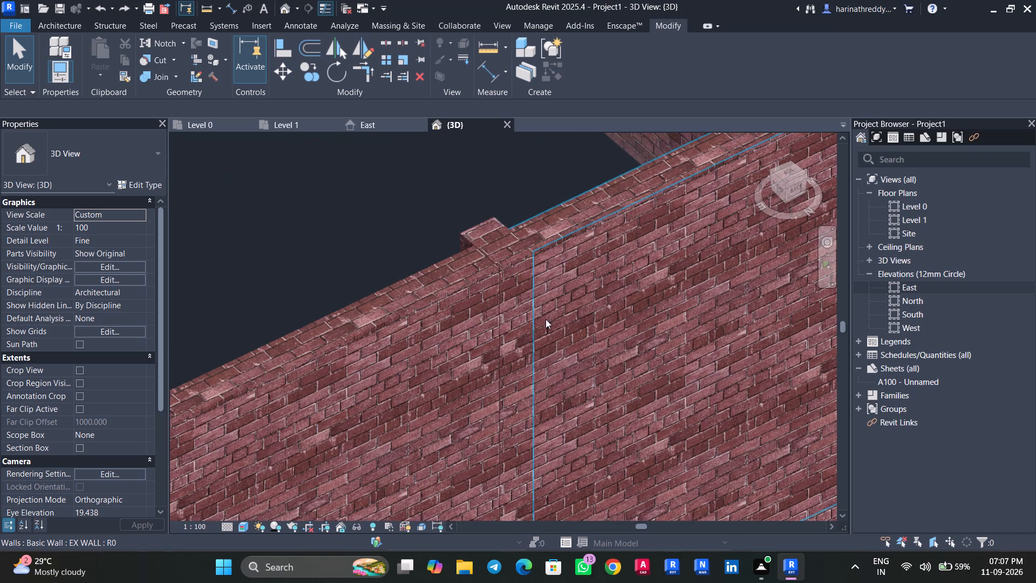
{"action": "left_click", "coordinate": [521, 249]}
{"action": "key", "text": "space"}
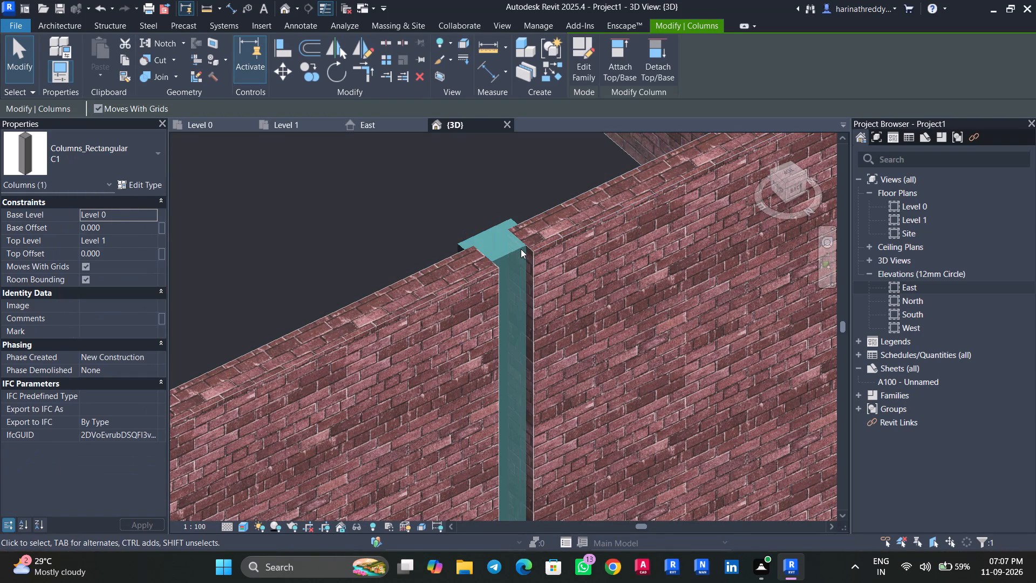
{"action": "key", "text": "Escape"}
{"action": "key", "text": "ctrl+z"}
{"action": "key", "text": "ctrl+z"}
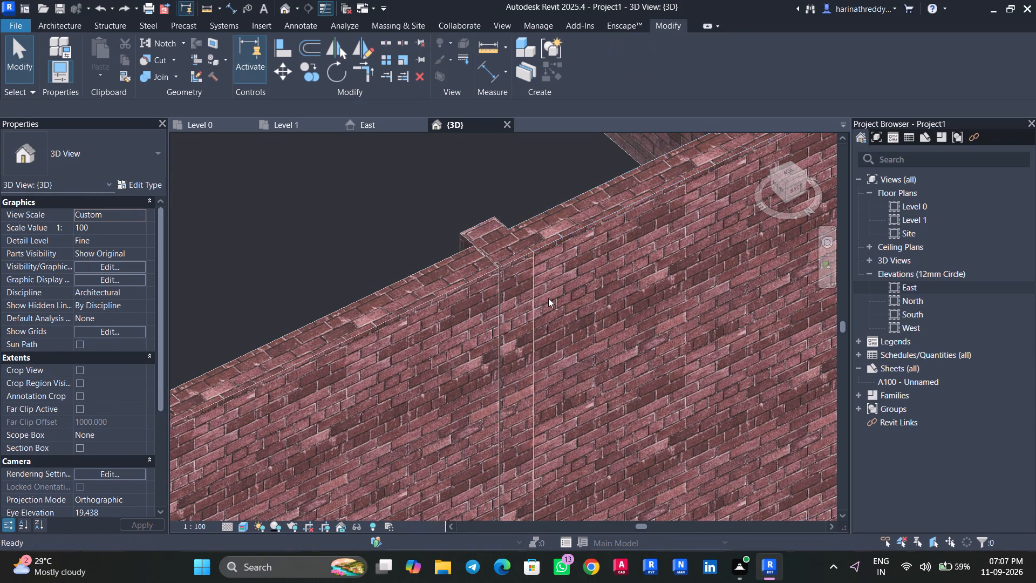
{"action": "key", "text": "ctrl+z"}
Examine the C1 columns along the back wall in 3D and the selected column in the Level 1 plan.
{"action": "scroll", "coordinate": [550, 380], "scroll_direction": "down", "scroll_amount": 7}
{"action": "scroll", "coordinate": [552, 372], "scroll_direction": "up", "scroll_amount": 1}
{"action": "scroll", "coordinate": [552, 372], "scroll_direction": "down", "scroll_amount": 5}
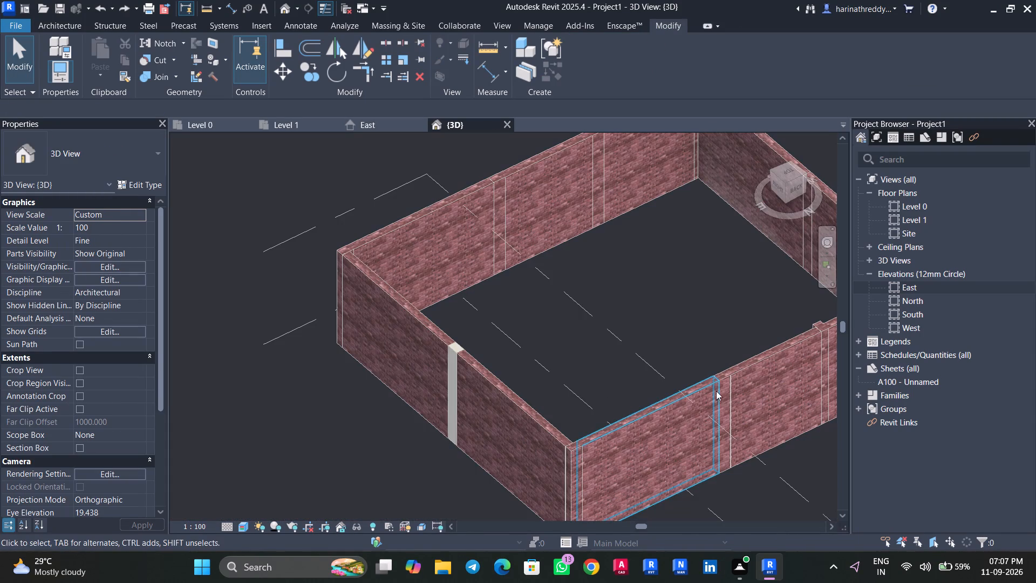
{"action": "left_click", "coordinate": [733, 394]}
{"action": "key", "text": "Escape"}
{"action": "scroll", "coordinate": [797, 440], "scroll_direction": "up", "scroll_amount": 1}
{"action": "middle_click_drag", "start_coordinate": [795, 443], "coordinate": [528, 459]}
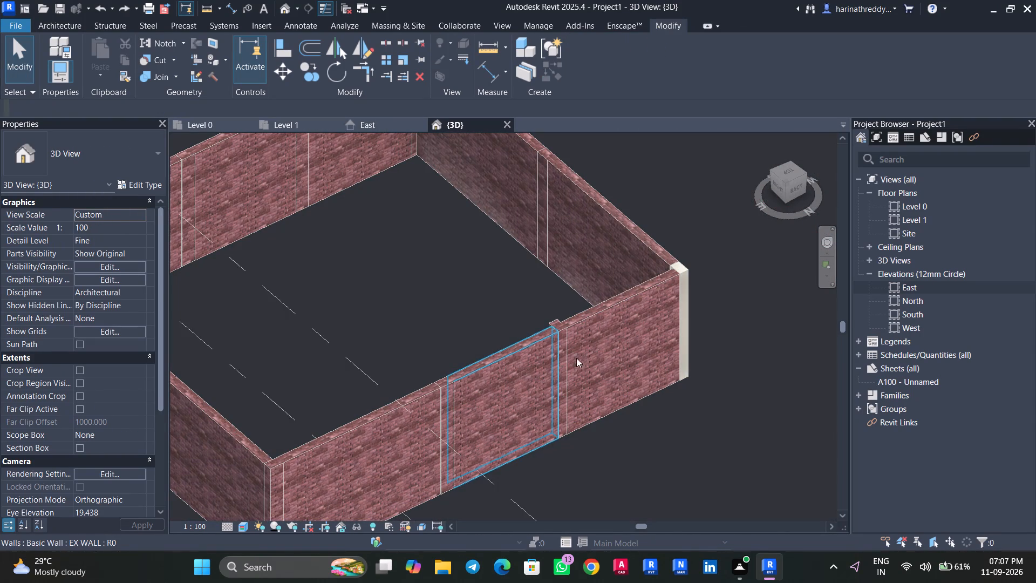
{"action": "key", "text": "Escape"}
{"action": "left_click", "coordinate": [562, 322]}
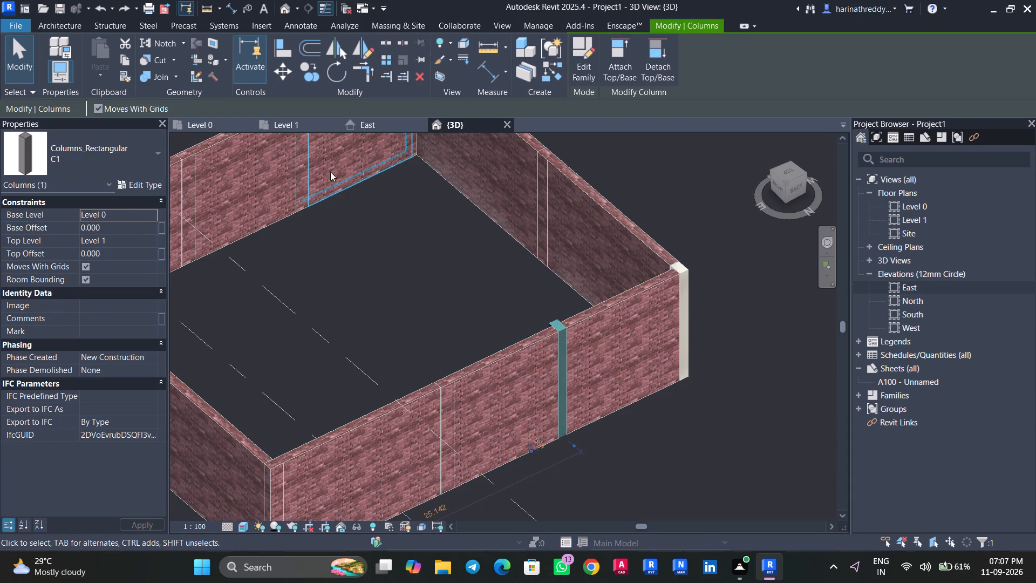
{"action": "left_click", "coordinate": [287, 121]}
{"action": "scroll", "coordinate": [641, 414], "scroll_direction": "down", "scroll_amount": 8}
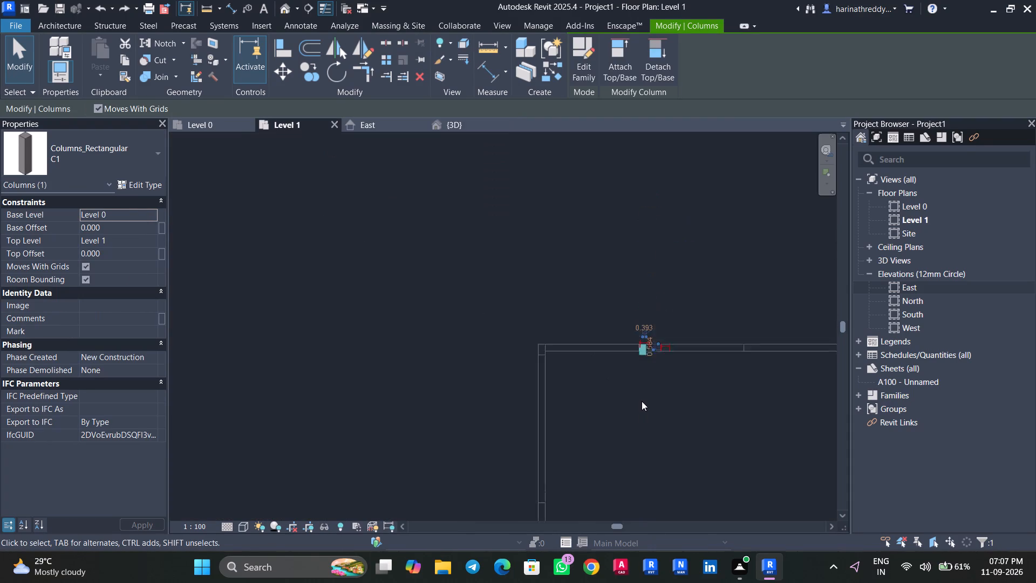
{"action": "scroll", "coordinate": [642, 401], "scroll_direction": "down", "scroll_amount": 4}
{"action": "middle_click_drag", "start_coordinate": [642, 413], "coordinate": [378, 256]}
Examine the C1 column beside the wash basin and its adjoining EX WALL segments in the Level 0 plan.
{"action": "left_click", "coordinate": [211, 124]}
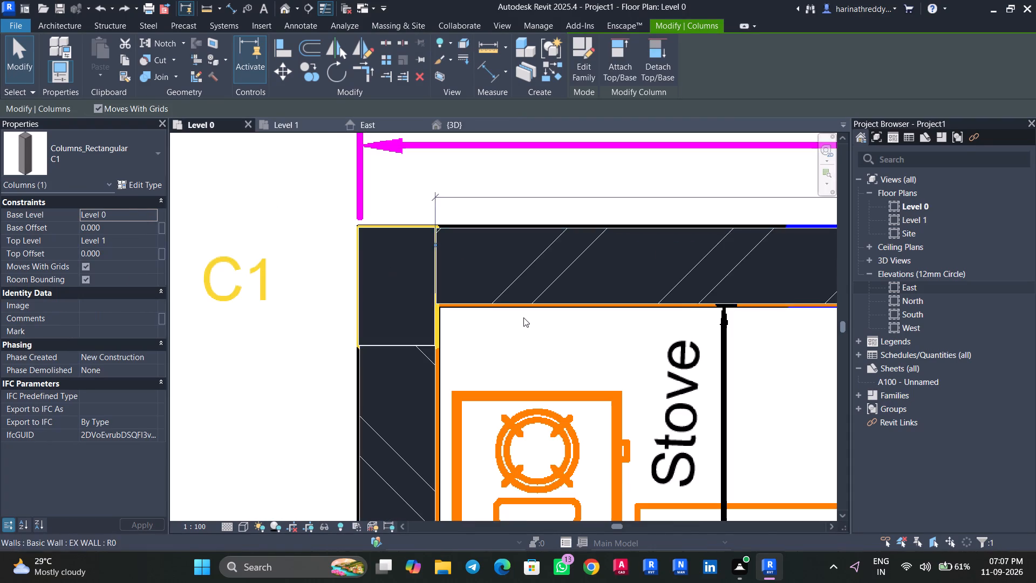
{"action": "scroll", "coordinate": [530, 320], "scroll_direction": "up", "scroll_amount": 1}
{"action": "scroll", "coordinate": [530, 320], "scroll_direction": "down", "scroll_amount": 4}
{"action": "scroll", "coordinate": [531, 310], "scroll_direction": "up", "scroll_amount": 1}
{"action": "scroll", "coordinate": [531, 310], "scroll_direction": "down", "scroll_amount": 2}
{"action": "scroll", "coordinate": [531, 310], "scroll_direction": "up", "scroll_amount": 1}
{"action": "scroll", "coordinate": [531, 310], "scroll_direction": "down", "scroll_amount": 10}
{"action": "key", "text": "Escape"}
{"action": "scroll", "coordinate": [707, 330], "scroll_direction": "up", "scroll_amount": 6}
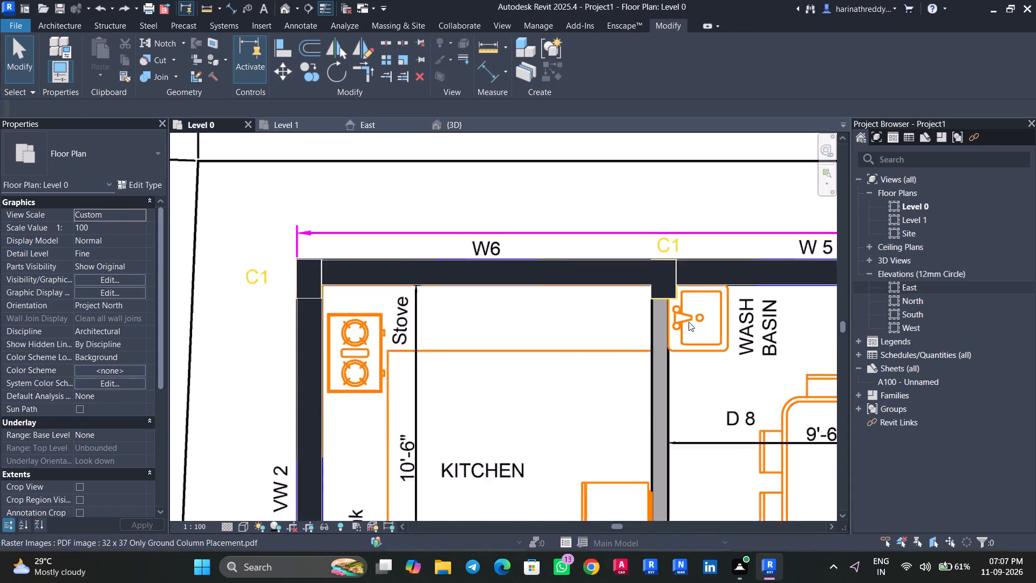
{"action": "scroll", "coordinate": [689, 322], "scroll_direction": "up", "scroll_amount": 1}
{"action": "scroll", "coordinate": [689, 322], "scroll_direction": "down", "scroll_amount": 1}
{"action": "scroll", "coordinate": [689, 322], "scroll_direction": "up", "scroll_amount": 3}
{"action": "middle_click_drag", "start_coordinate": [680, 326], "coordinate": [530, 308]}
{"action": "left_click", "coordinate": [502, 249]}
{"action": "scroll", "coordinate": [502, 253], "scroll_direction": "up", "scroll_amount": 6}
{"action": "key", "text": "Escape"}
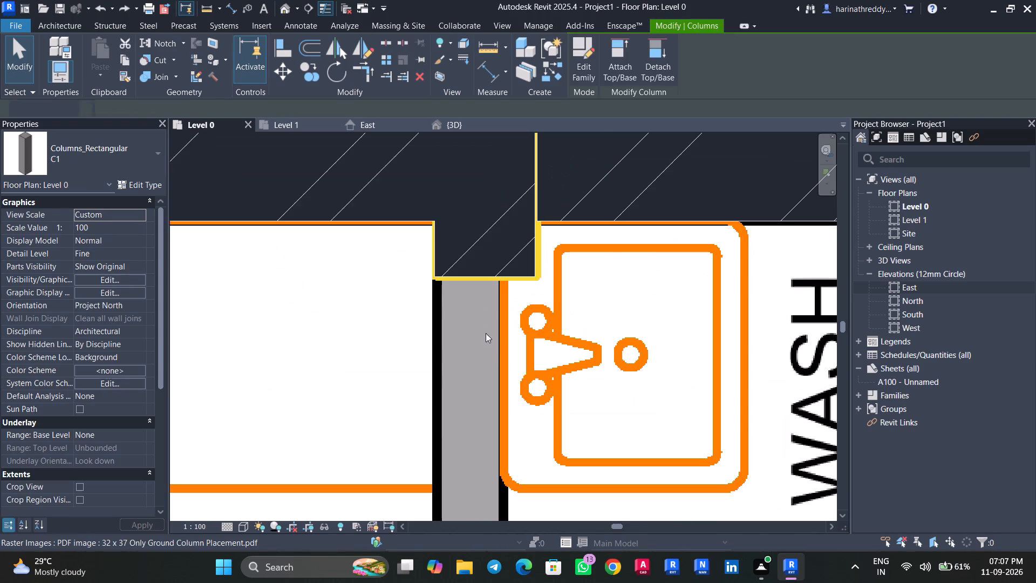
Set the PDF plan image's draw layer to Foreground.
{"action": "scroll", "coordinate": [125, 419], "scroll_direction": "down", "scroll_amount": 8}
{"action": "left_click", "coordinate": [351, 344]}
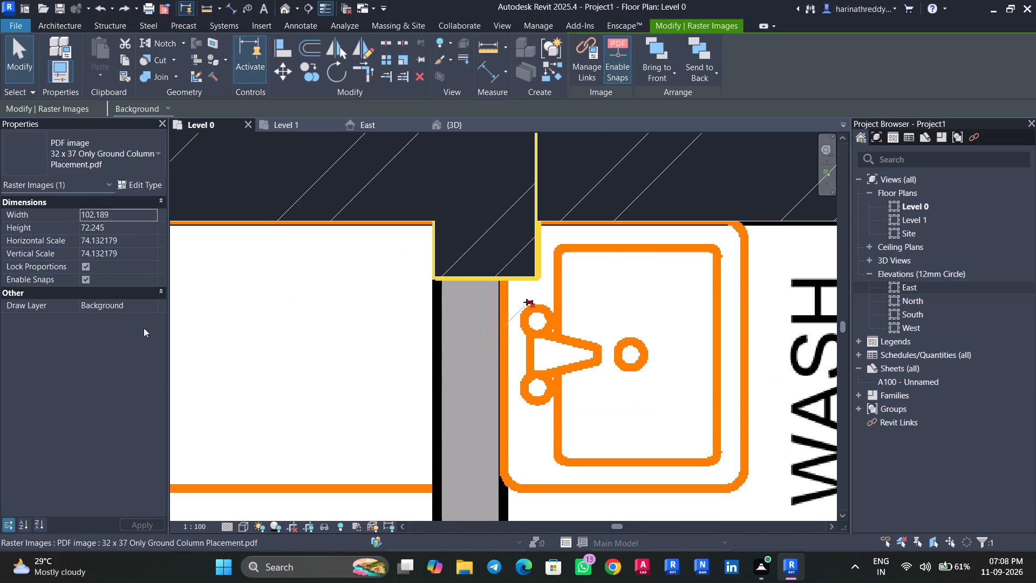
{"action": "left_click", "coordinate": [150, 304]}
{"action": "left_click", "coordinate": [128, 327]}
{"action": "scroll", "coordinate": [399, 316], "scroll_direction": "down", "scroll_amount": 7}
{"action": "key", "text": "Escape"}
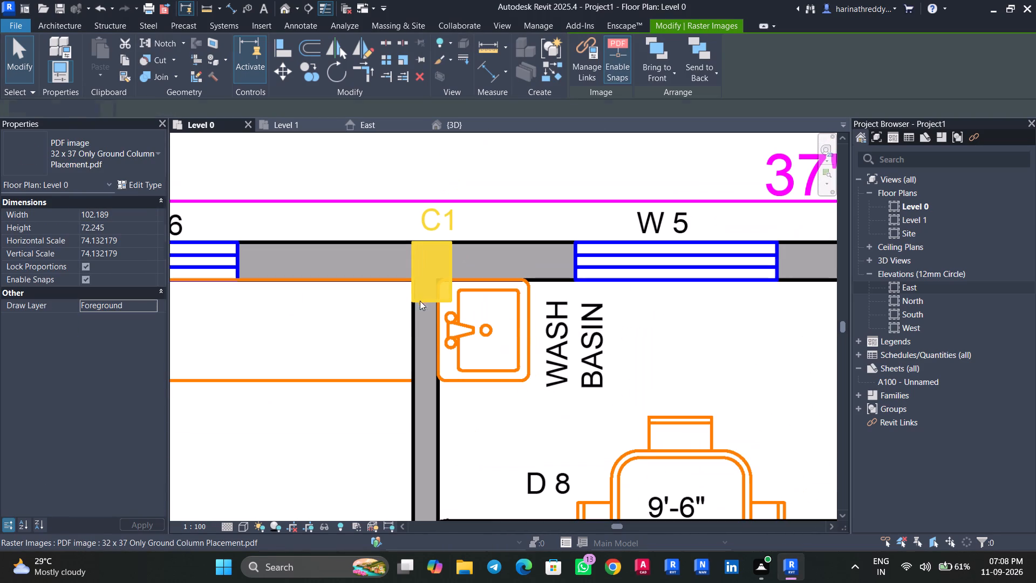
Examine the C1 columns along the back wall in the PDF plan, especially the one beside the wash basin.
{"action": "scroll", "coordinate": [466, 287], "scroll_direction": "up", "scroll_amount": 1}
{"action": "scroll", "coordinate": [468, 285], "scroll_direction": "down", "scroll_amount": 1}
{"action": "scroll", "coordinate": [472, 282], "scroll_direction": "up", "scroll_amount": 10}
{"action": "middle_click_drag", "start_coordinate": [447, 329], "coordinate": [504, 328]}
{"action": "scroll", "coordinate": [504, 328], "scroll_direction": "up", "scroll_amount": 1}
{"action": "scroll", "coordinate": [504, 328], "scroll_direction": "down", "scroll_amount": 5}
{"action": "scroll", "coordinate": [505, 328], "scroll_direction": "up", "scroll_amount": 1}
{"action": "scroll", "coordinate": [505, 328], "scroll_direction": "down", "scroll_amount": 11}
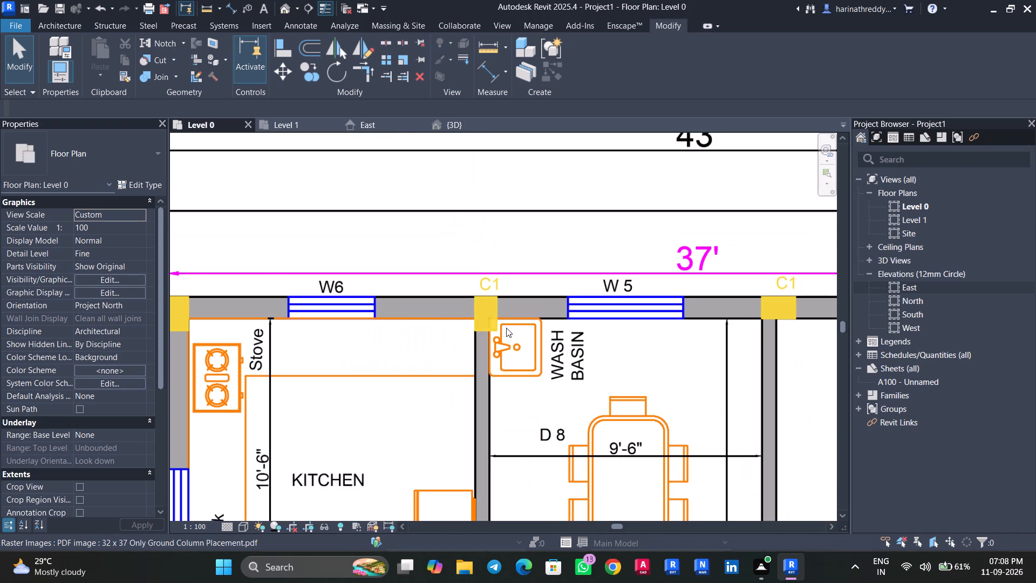
{"action": "scroll", "coordinate": [505, 290], "scroll_direction": "up", "scroll_amount": 3}
{"action": "scroll", "coordinate": [508, 276], "scroll_direction": "down", "scroll_amount": 1}
{"action": "scroll", "coordinate": [508, 275], "scroll_direction": "up", "scroll_amount": 8}
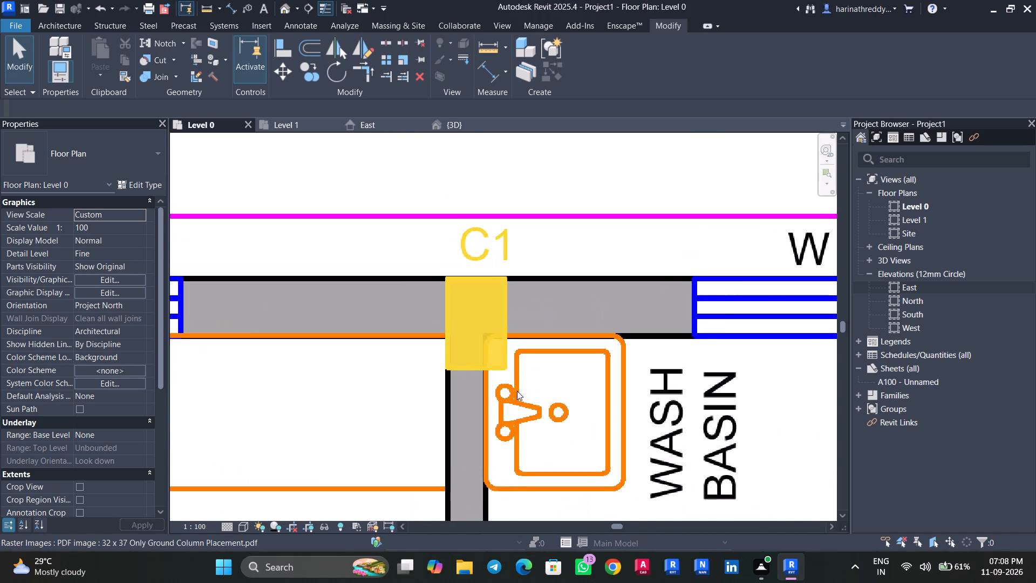
{"action": "scroll", "coordinate": [517, 391], "scroll_direction": "up", "scroll_amount": 8}
{"action": "scroll", "coordinate": [486, 405], "scroll_direction": "down", "scroll_amount": 2}
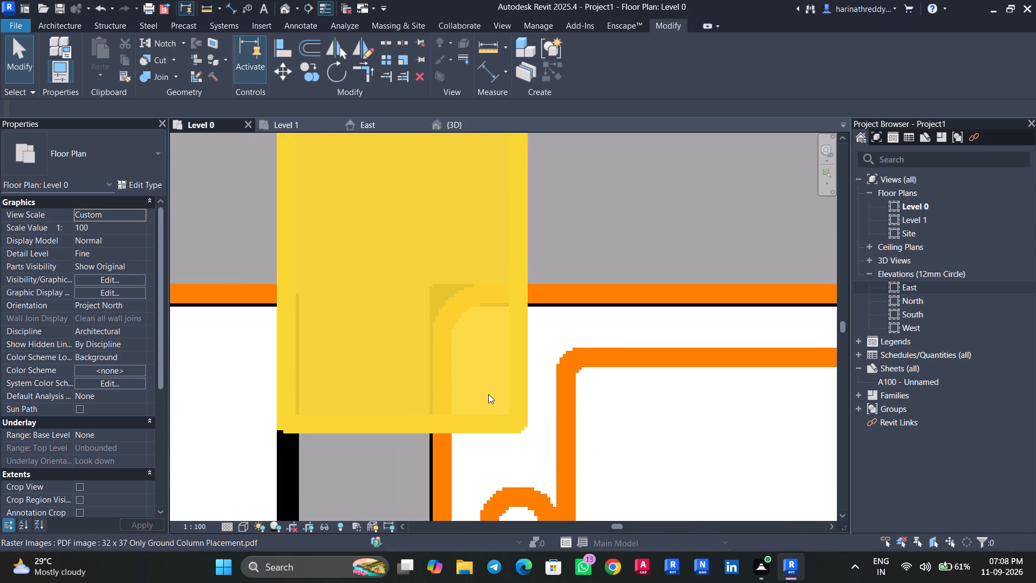
{"action": "scroll", "coordinate": [488, 394], "scroll_direction": "down", "scroll_amount": 7}
{"action": "scroll", "coordinate": [488, 394], "scroll_direction": "up", "scroll_amount": 1}
{"action": "scroll", "coordinate": [488, 394], "scroll_direction": "down", "scroll_amount": 6}
{"action": "scroll", "coordinate": [488, 394], "scroll_direction": "up", "scroll_amount": 1}
{"action": "scroll", "coordinate": [488, 394], "scroll_direction": "down", "scroll_amount": 1}
{"action": "scroll", "coordinate": [488, 394], "scroll_direction": "up", "scroll_amount": 1}
{"action": "scroll", "coordinate": [488, 394], "scroll_direction": "down", "scroll_amount": 13}
Examine the C1 column by door D 6 and the overall column layout in the PDF plan.
{"action": "middle_click_drag", "start_coordinate": [624, 453], "coordinate": [602, 381]}
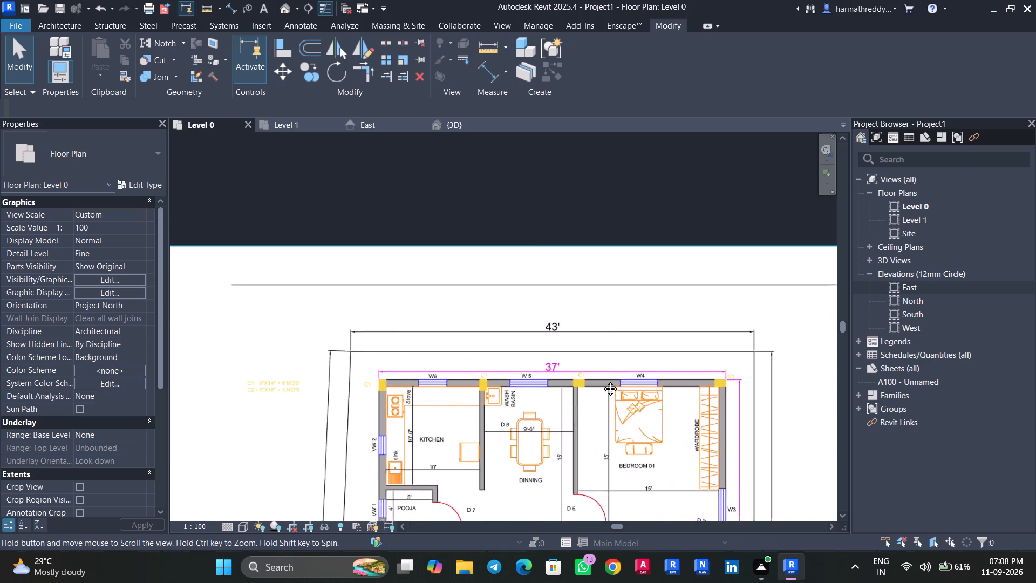
{"action": "middle_click_drag", "start_coordinate": [602, 381], "coordinate": [609, 213]}
{"action": "scroll", "coordinate": [630, 344], "scroll_direction": "up", "scroll_amount": 3}
{"action": "scroll", "coordinate": [629, 344], "scroll_direction": "down", "scroll_amount": 1}
{"action": "scroll", "coordinate": [629, 343], "scroll_direction": "up", "scroll_amount": 10}
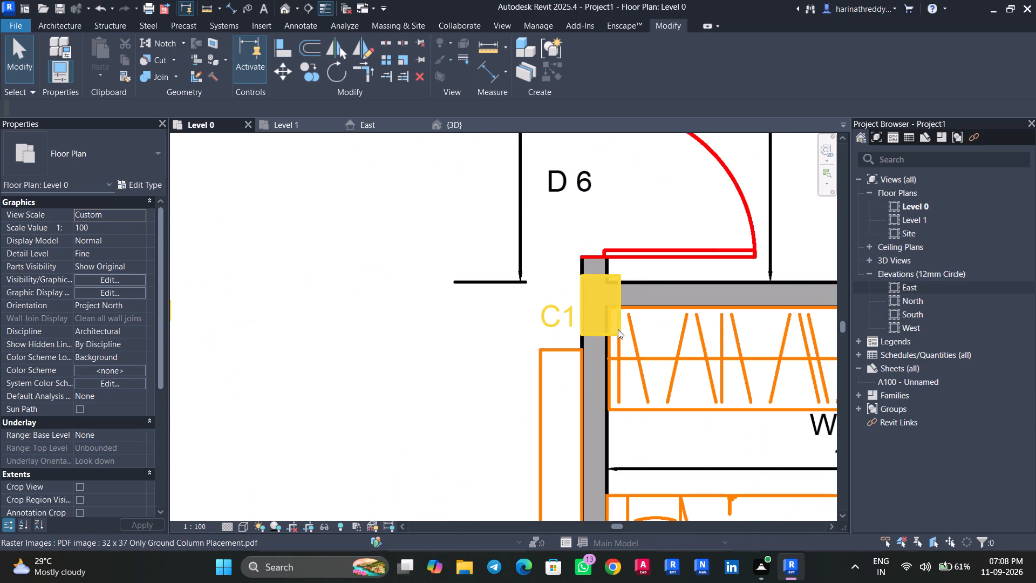
{"action": "scroll", "coordinate": [619, 330], "scroll_direction": "up", "scroll_amount": 7}
{"action": "scroll", "coordinate": [627, 312], "scroll_direction": "down", "scroll_amount": 20}
{"action": "scroll", "coordinate": [627, 312], "scroll_direction": "down", "scroll_amount": 1}
{"action": "middle_click_drag", "start_coordinate": [623, 314], "coordinate": [482, 363]}
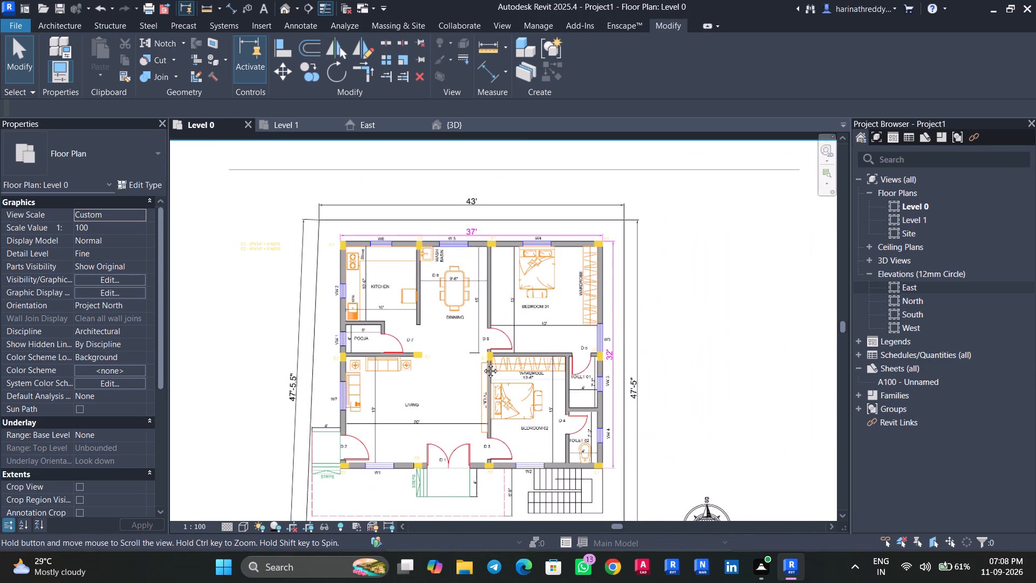
{"action": "middle_click_drag", "start_coordinate": [482, 363], "coordinate": [482, 361]}
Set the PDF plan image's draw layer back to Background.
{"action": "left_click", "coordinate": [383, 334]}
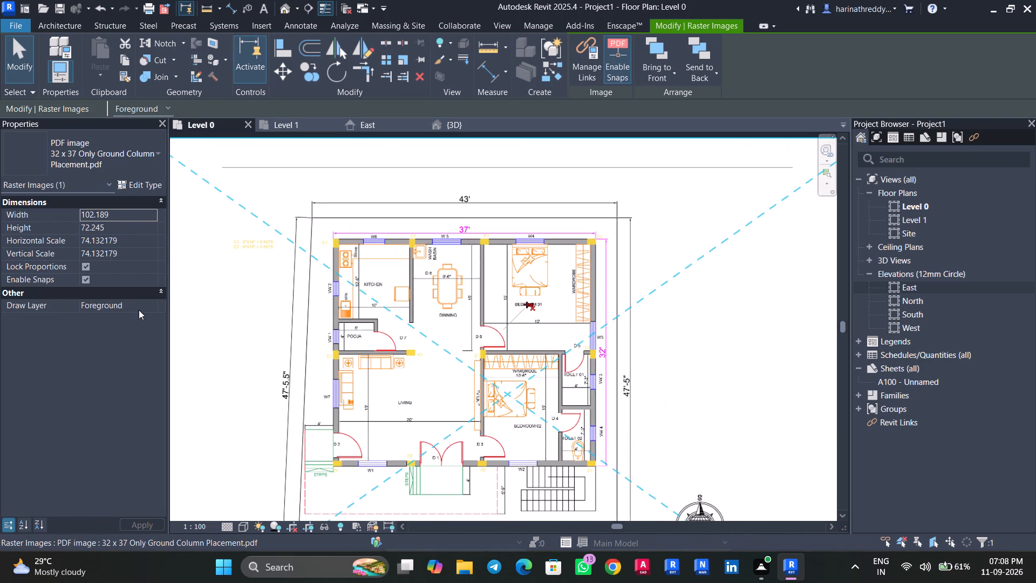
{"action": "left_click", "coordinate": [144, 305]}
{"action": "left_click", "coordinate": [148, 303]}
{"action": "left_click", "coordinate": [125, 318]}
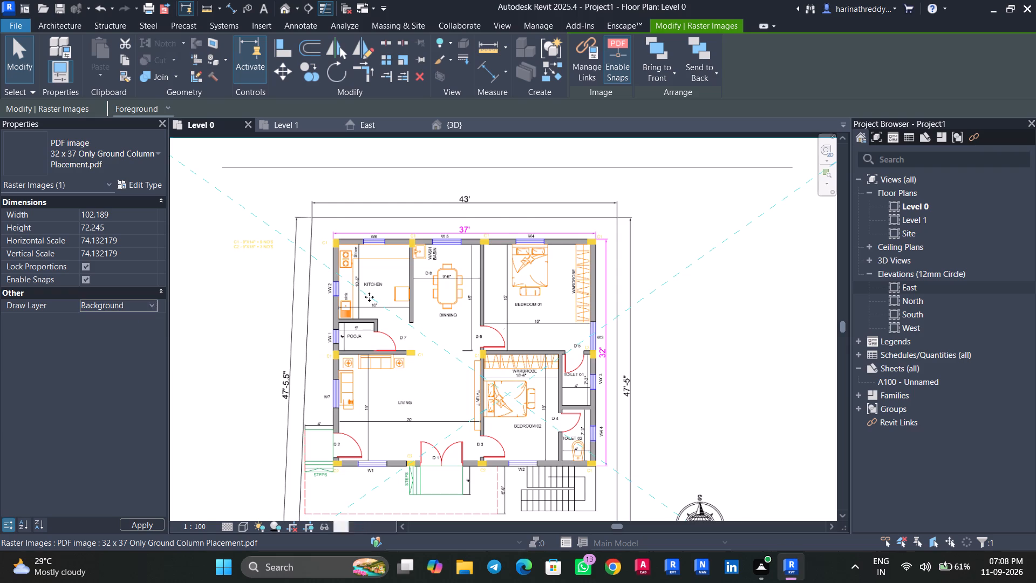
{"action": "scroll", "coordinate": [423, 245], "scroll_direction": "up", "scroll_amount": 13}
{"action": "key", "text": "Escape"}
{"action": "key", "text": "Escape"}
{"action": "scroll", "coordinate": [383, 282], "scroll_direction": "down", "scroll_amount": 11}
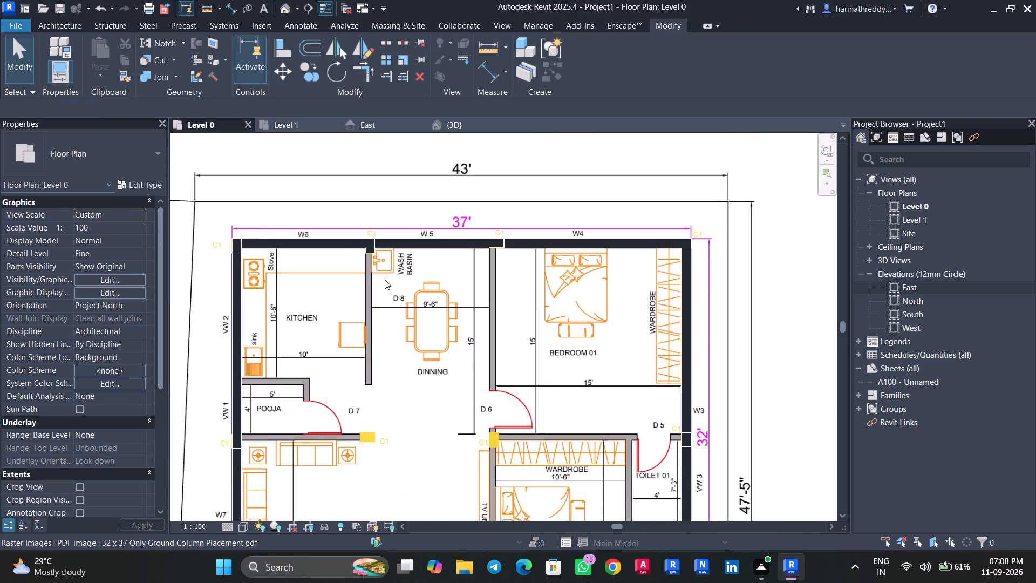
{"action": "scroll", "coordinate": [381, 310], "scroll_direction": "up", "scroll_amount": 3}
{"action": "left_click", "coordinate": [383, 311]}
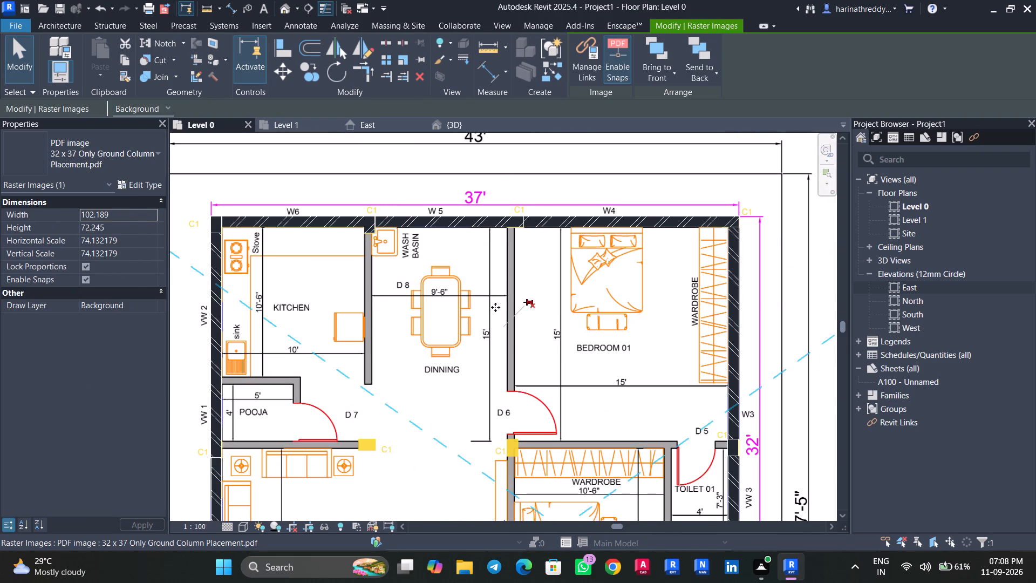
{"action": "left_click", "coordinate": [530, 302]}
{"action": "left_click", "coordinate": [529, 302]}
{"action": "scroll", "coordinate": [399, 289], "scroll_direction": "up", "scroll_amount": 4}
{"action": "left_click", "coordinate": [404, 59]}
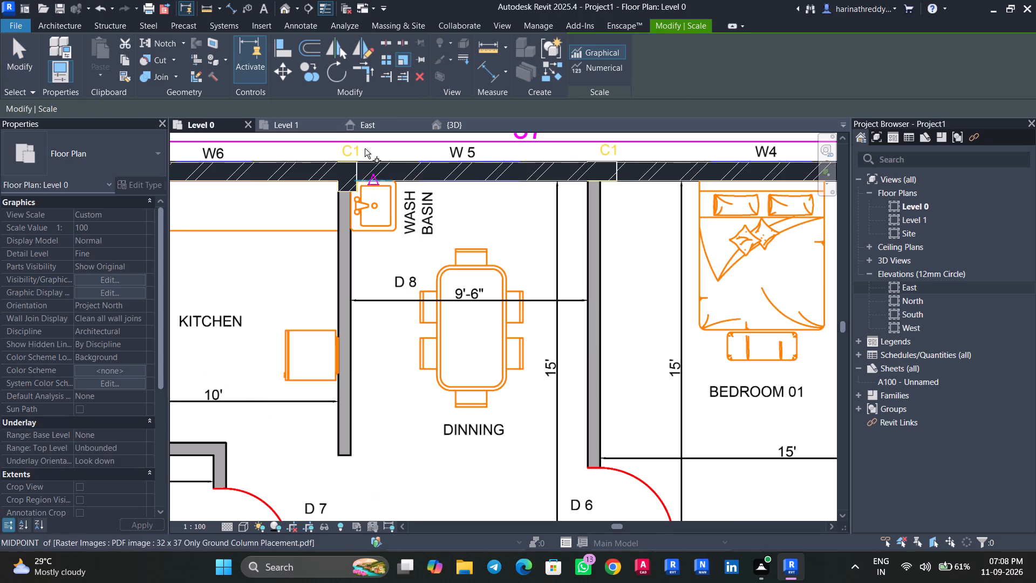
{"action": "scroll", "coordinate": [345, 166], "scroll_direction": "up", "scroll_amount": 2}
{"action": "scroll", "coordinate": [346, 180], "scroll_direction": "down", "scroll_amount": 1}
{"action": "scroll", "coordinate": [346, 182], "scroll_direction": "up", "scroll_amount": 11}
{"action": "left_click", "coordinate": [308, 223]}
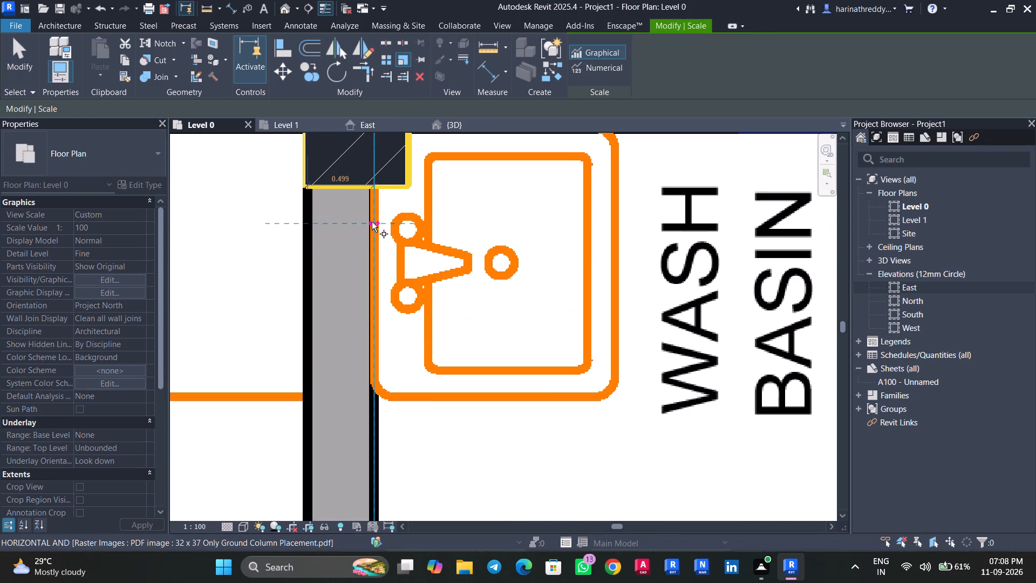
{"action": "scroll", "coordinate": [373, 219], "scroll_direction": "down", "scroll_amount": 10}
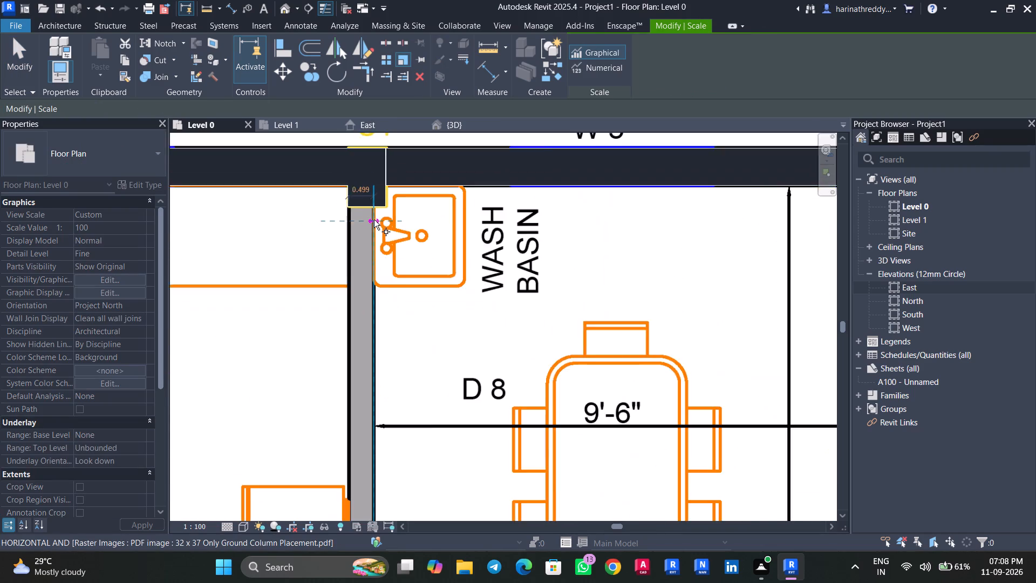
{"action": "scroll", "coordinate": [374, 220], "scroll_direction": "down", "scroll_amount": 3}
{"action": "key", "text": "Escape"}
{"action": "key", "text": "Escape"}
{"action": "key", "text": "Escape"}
Pin the ground floor PDF plan image in place.
{"action": "left_click", "coordinate": [503, 305]}
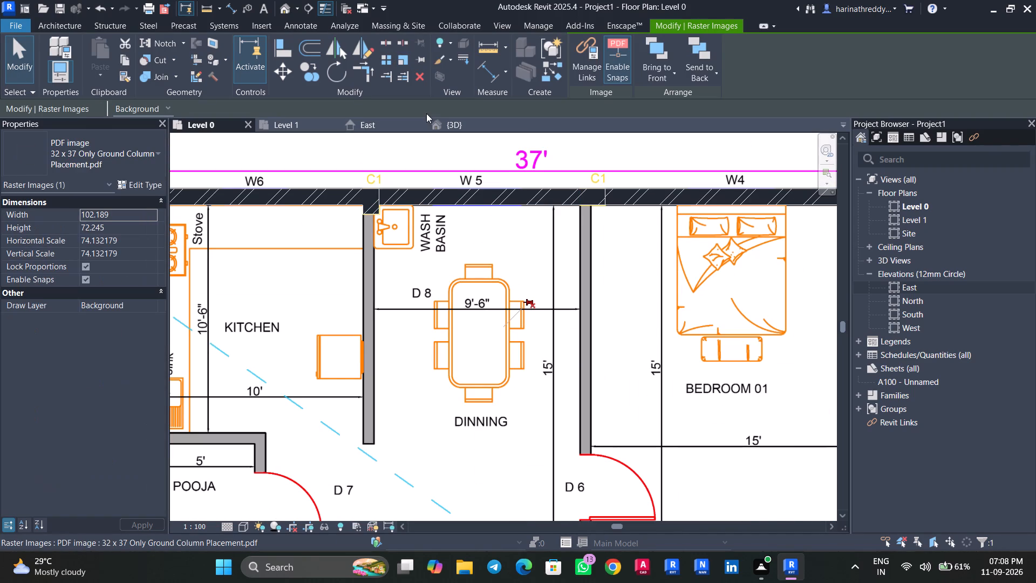
{"action": "left_click", "coordinate": [419, 57]}
{"action": "scroll", "coordinate": [459, 350], "scroll_direction": "down", "scroll_amount": 7}
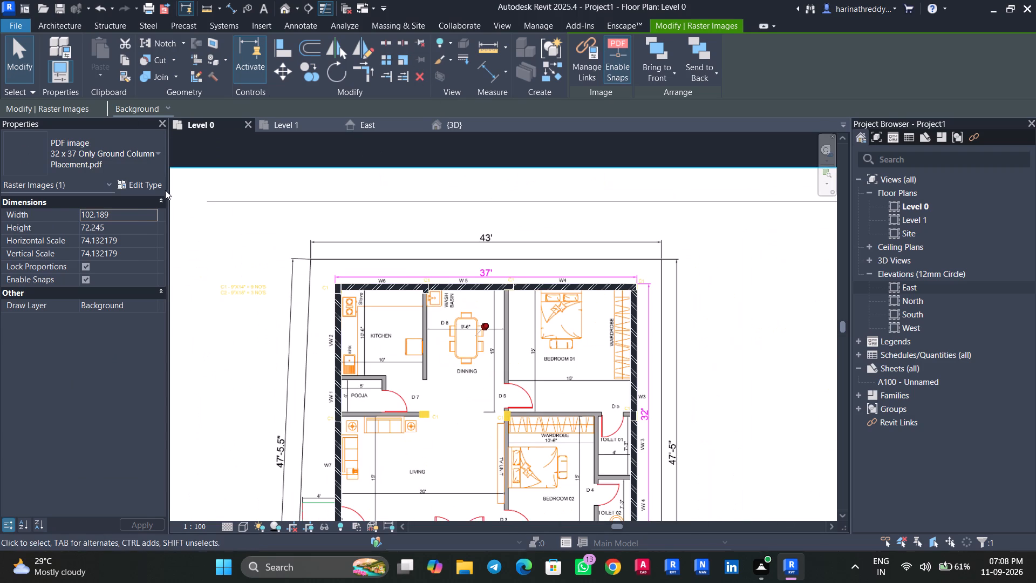
{"action": "key", "text": "Escape"}
Duplicate the EX WALL basic wall type as a new type named INNER WALL.
{"action": "key", "text": "w"}
{"action": "key", "text": "a"}
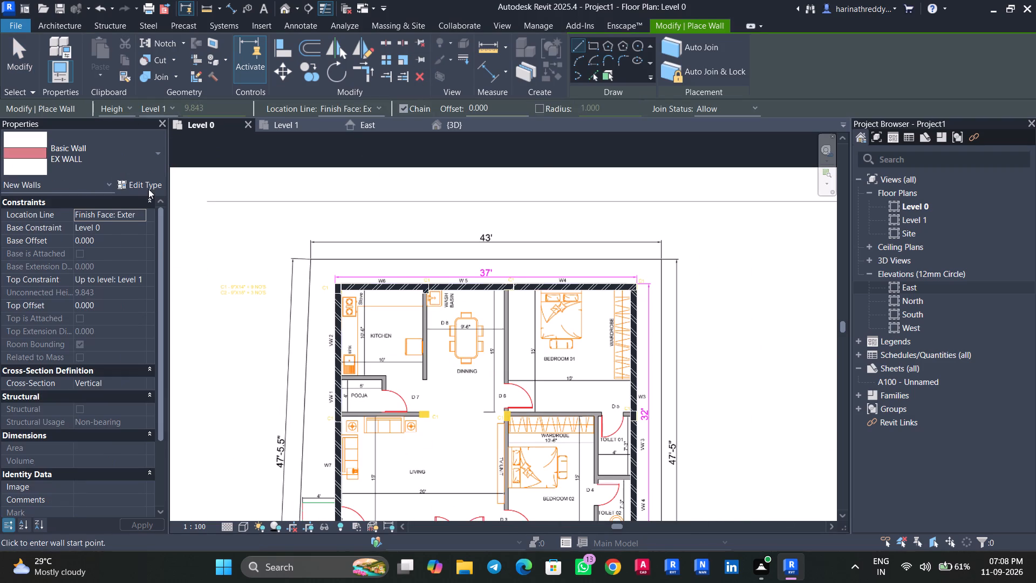
{"action": "left_click", "coordinate": [148, 189]}
{"action": "left_click", "coordinate": [1004, 109]}
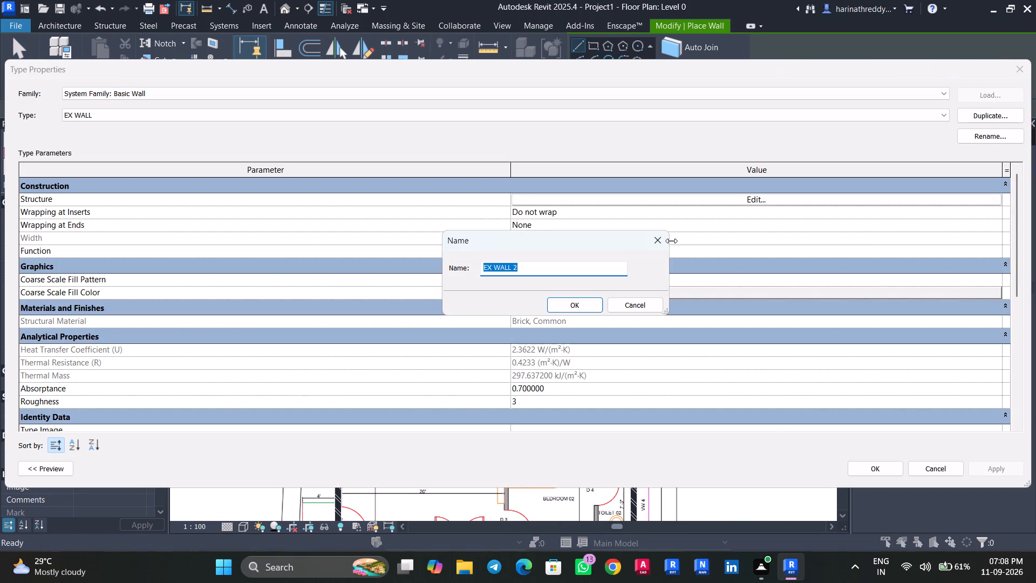
{"action": "type", "text": "INNER WALL"}
{"action": "left_click", "coordinate": [582, 309]}
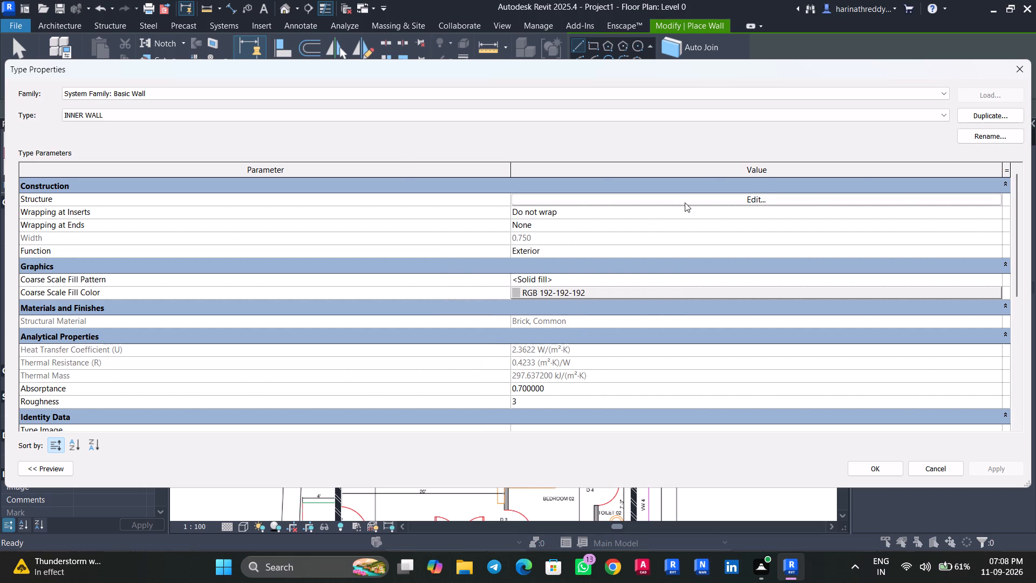
Set the INNER WALL type's Brick, Common structure layer thickness to 0.5'.
{"action": "left_click", "coordinate": [685, 202]}
{"action": "left_click", "coordinate": [555, 199]}
{"action": "type", "text": "0.5'"}
{"action": "key", "text": "Return"}
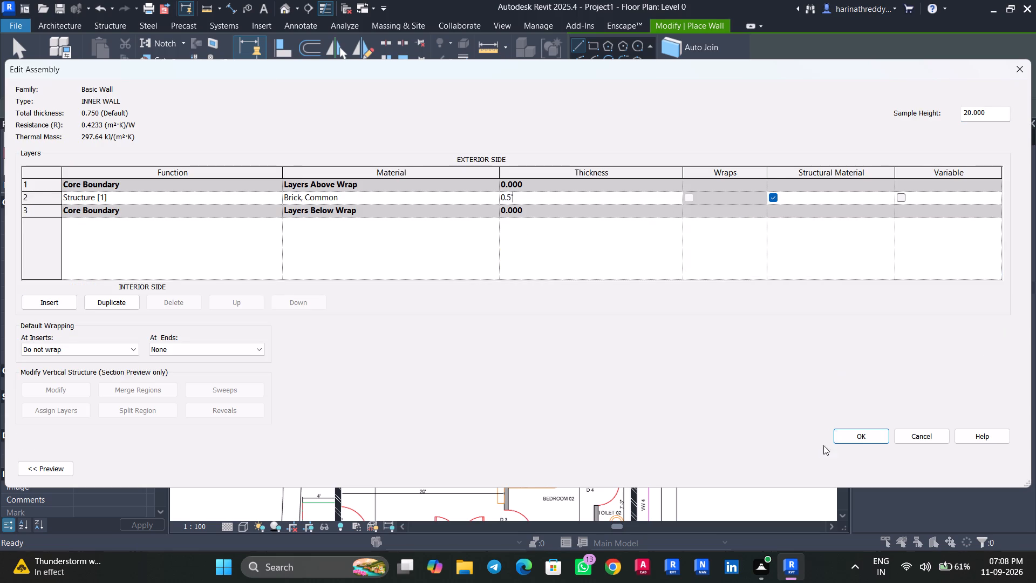
{"action": "left_click", "coordinate": [861, 433]}
{"action": "left_click", "coordinate": [1005, 467]}
{"action": "left_click", "coordinate": [889, 469]}
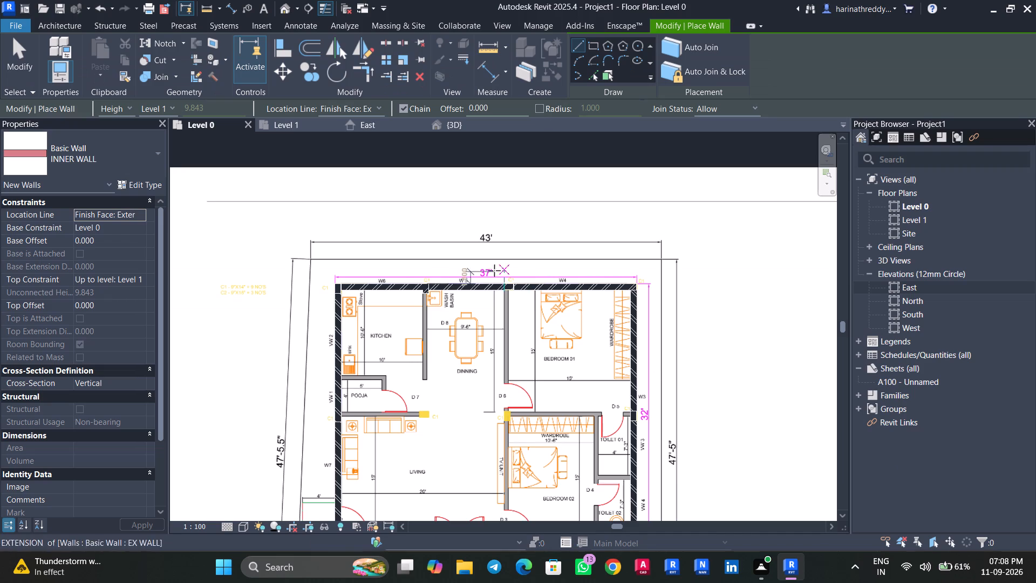
Draw an INNER WALL about 10.58' long between kitchen and dining, running down from the C1 column to the plan wall's free end.
{"action": "scroll", "coordinate": [431, 295], "scroll_direction": "up", "scroll_amount": 14}
{"action": "middle_click_drag", "start_coordinate": [421, 295], "coordinate": [529, 139]}
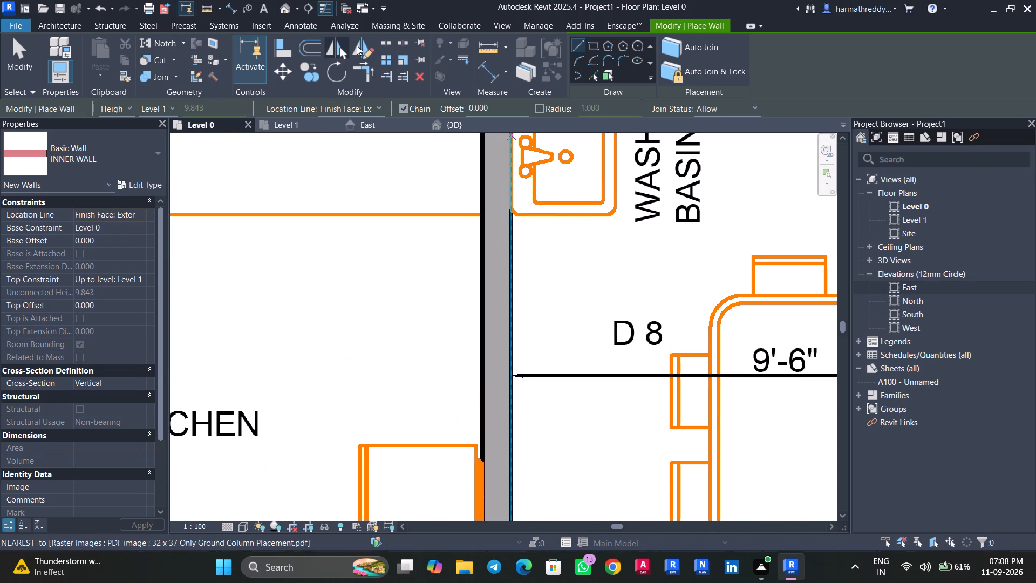
{"action": "scroll", "coordinate": [513, 249], "scroll_direction": "down", "scroll_amount": 4}
{"action": "scroll", "coordinate": [513, 233], "scroll_direction": "up", "scroll_amount": 1}
{"action": "scroll", "coordinate": [513, 233], "scroll_direction": "down", "scroll_amount": 3}
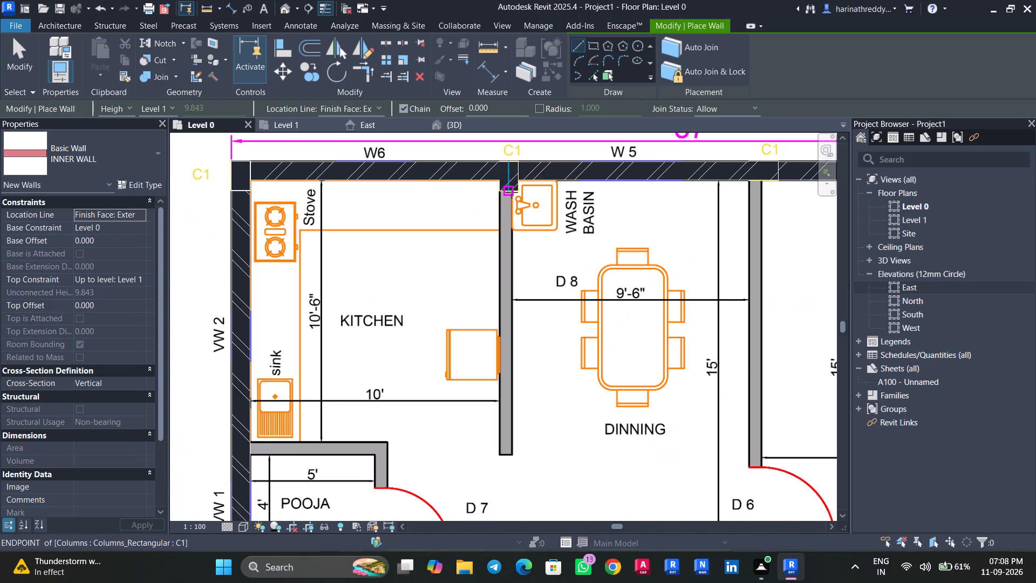
{"action": "left_click", "coordinate": [512, 192]}
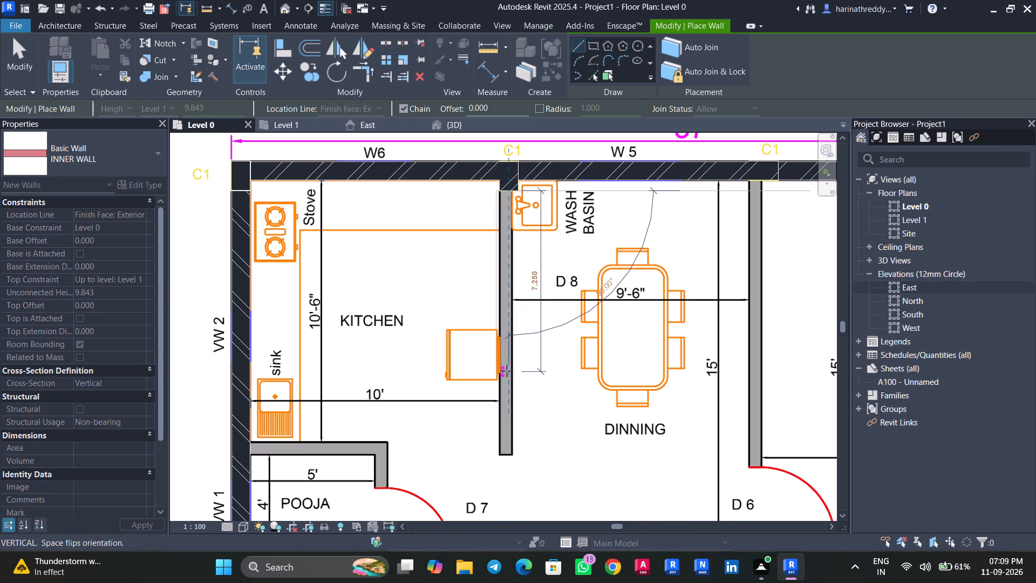
{"action": "left_click", "coordinate": [508, 455]}
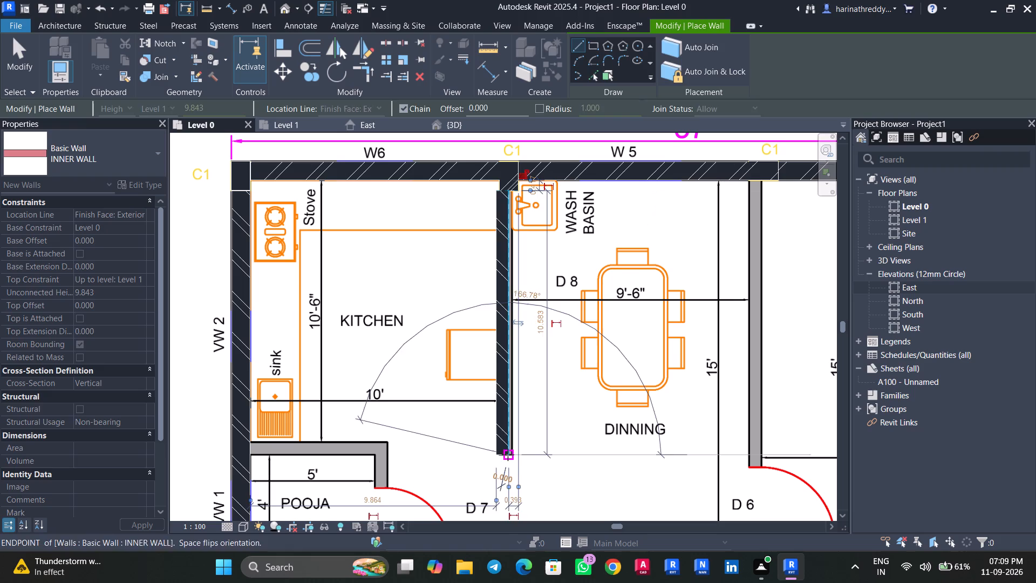
{"action": "key", "text": "Escape"}
{"action": "key", "text": "Escape"}
{"action": "key", "text": "Escape"}
Nudge the kitchen–dining INNER WALL toward the dining side so it lines up with the plan's wall.
{"action": "left_click", "coordinate": [503, 413]}
{"action": "scroll", "coordinate": [502, 414], "scroll_direction": "up", "scroll_amount": 4}
{"action": "key", "text": "Right"}
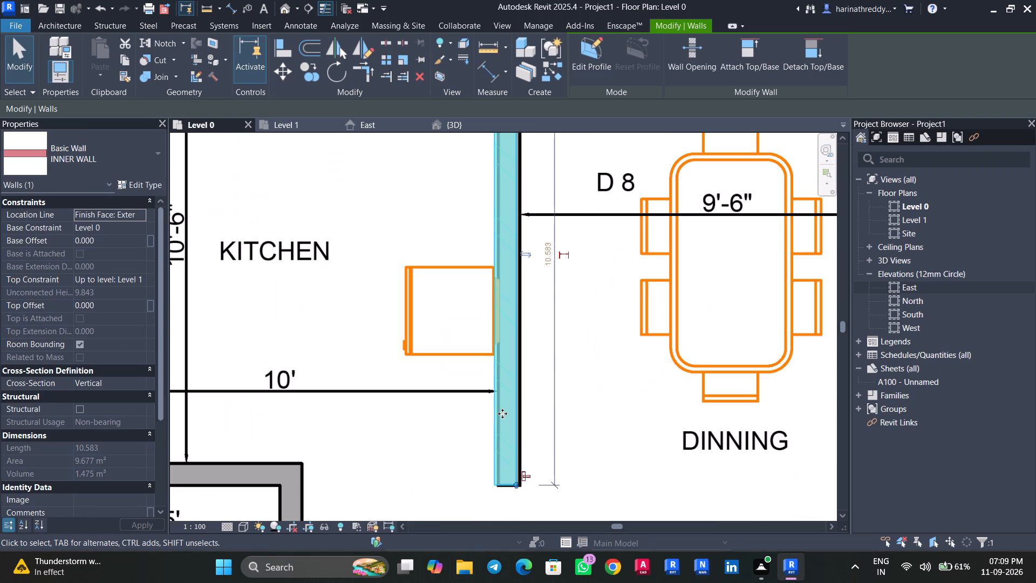
{"action": "key", "text": "Right"}
{"action": "key", "text": "Escape"}
{"action": "middle_click_drag", "start_coordinate": [633, 327], "coordinate": [647, 582]}
{"action": "scroll", "coordinate": [647, 582], "scroll_direction": "up", "scroll_amount": 1}
{"action": "scroll", "coordinate": [534, 326], "scroll_direction": "up", "scroll_amount": 4}
{"action": "left_click", "coordinate": [531, 300]}
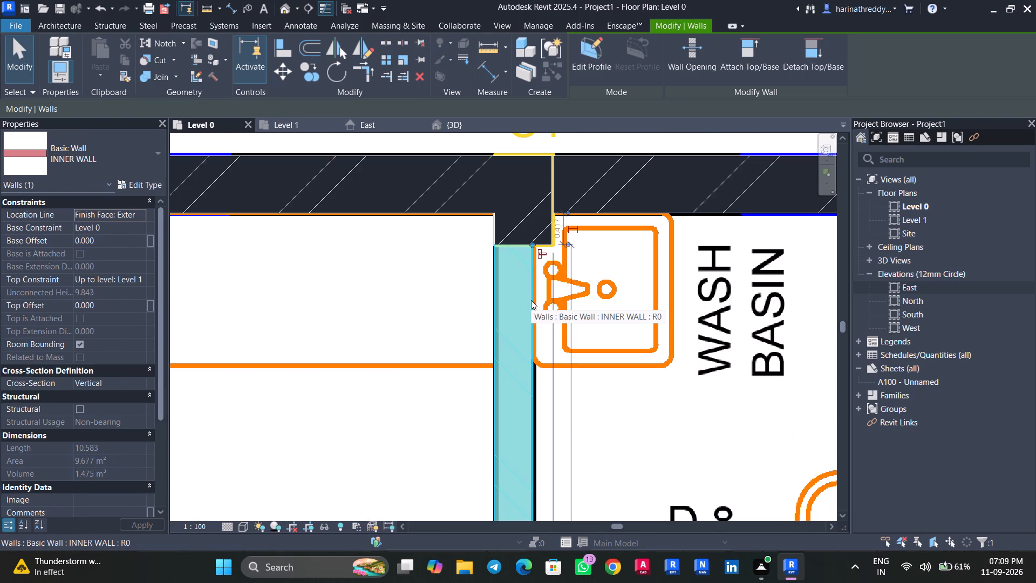
{"action": "key", "text": "Right"}
{"action": "key", "text": "Left"}
{"action": "key", "text": "Escape"}
{"action": "scroll", "coordinate": [540, 321], "scroll_direction": "down", "scroll_amount": 4}
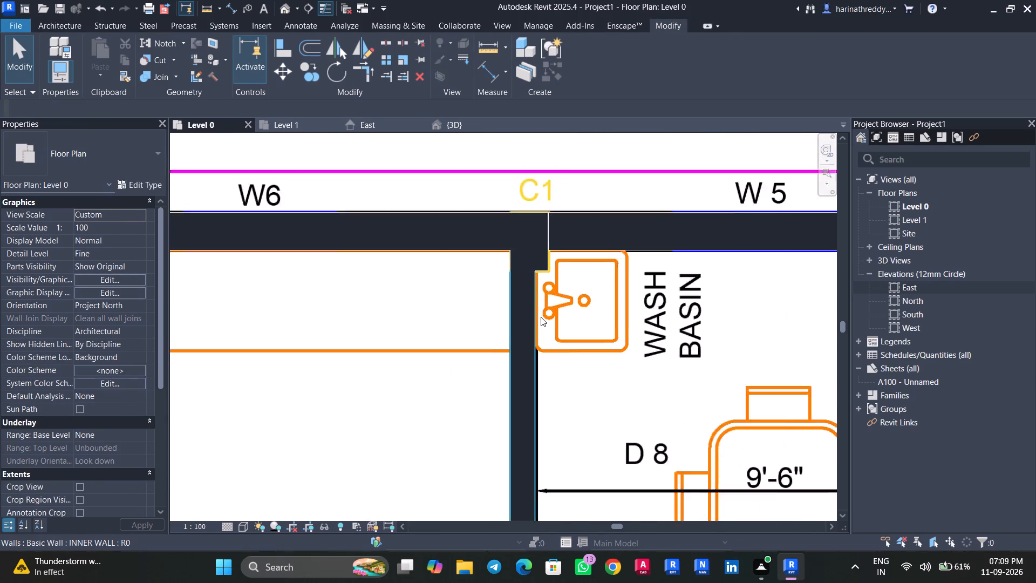
Draw an INNER WALL about 5.5' long between kitchen and pooja, from the EX WALL to the pooja's outer corner, using Finish Face: Exterior.
{"action": "scroll", "coordinate": [541, 317], "scroll_direction": "down", "scroll_amount": 8}
{"action": "middle_click_drag", "start_coordinate": [604, 402], "coordinate": [564, 285]}
{"action": "type", "text": "WA"}
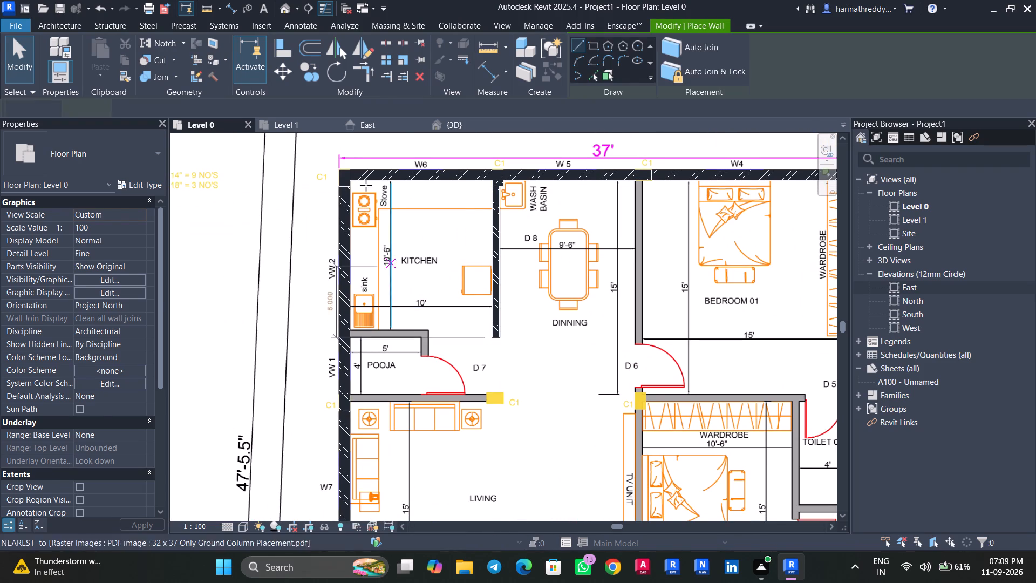
{"action": "left_click", "coordinate": [363, 110]}
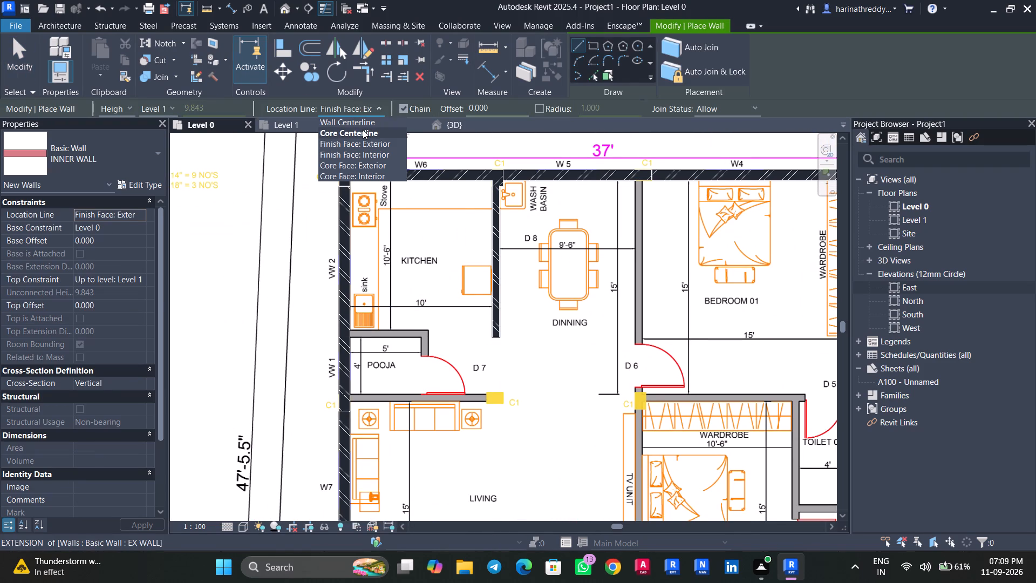
{"action": "left_click", "coordinate": [366, 144]}
{"action": "scroll", "coordinate": [375, 359], "scroll_direction": "up", "scroll_amount": 4}
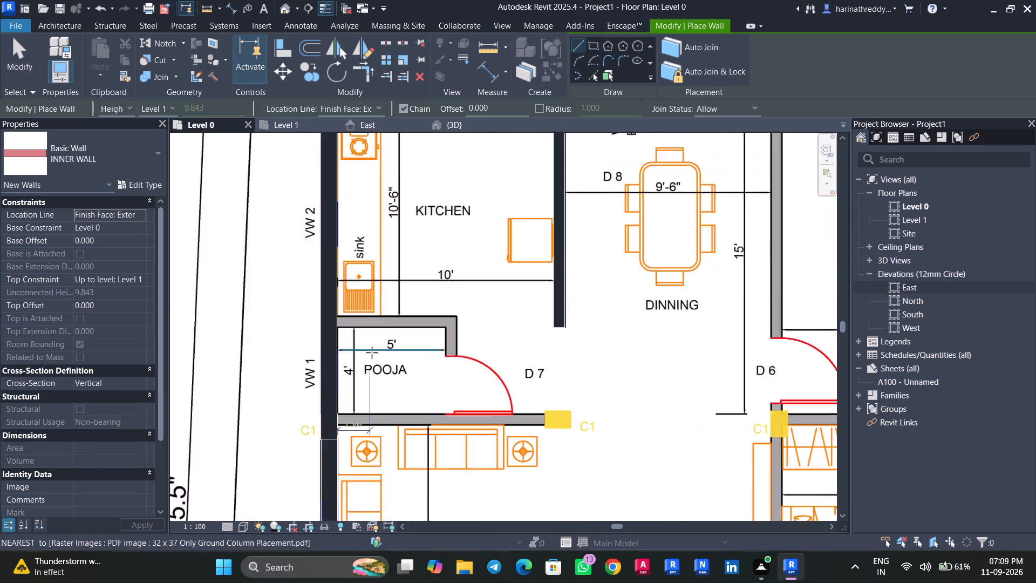
{"action": "scroll", "coordinate": [372, 352], "scroll_direction": "up", "scroll_amount": 6}
{"action": "left_click", "coordinate": [290, 293]}
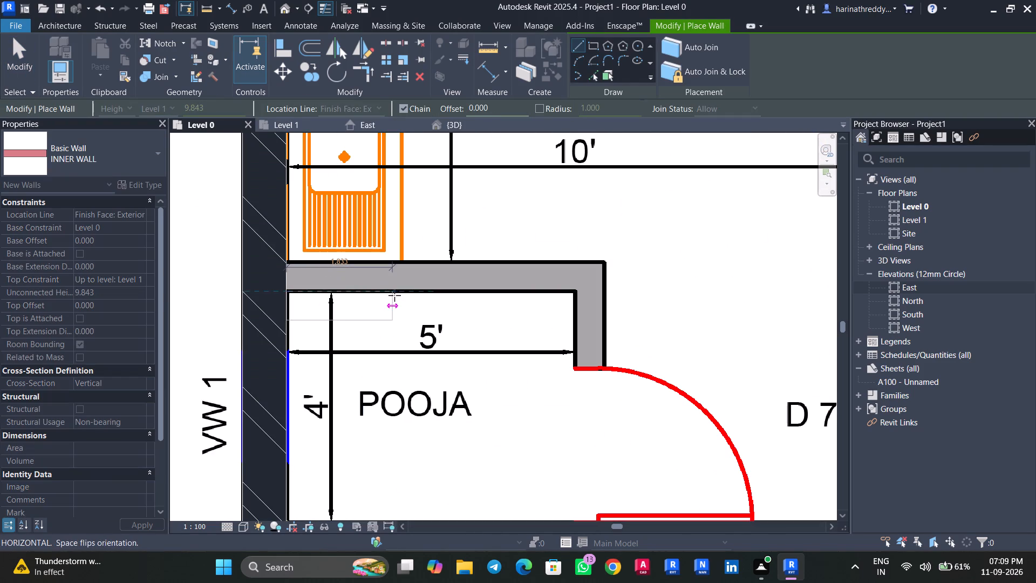
{"action": "key", "text": "Escape"}
{"action": "left_click", "coordinate": [286, 263]}
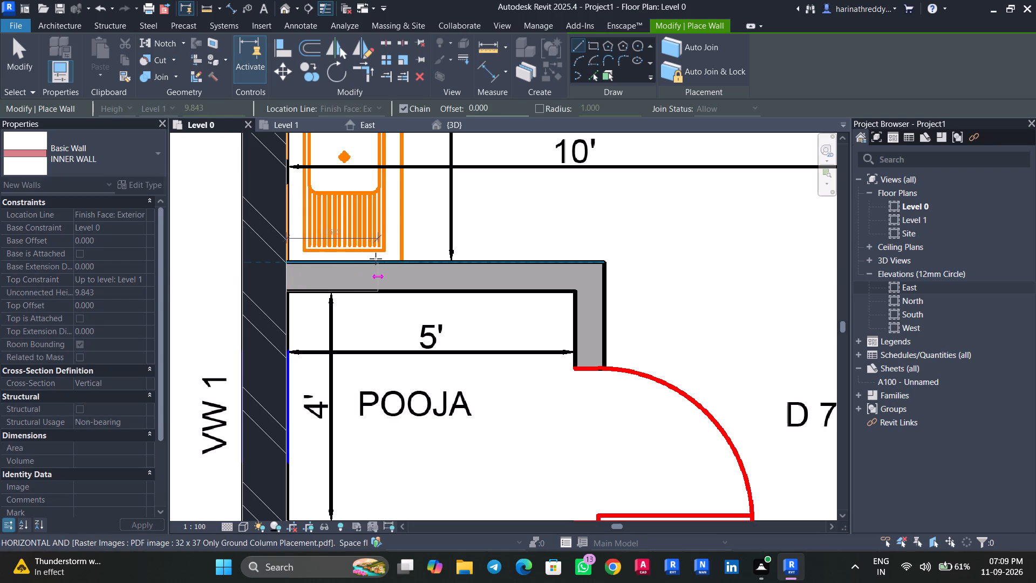
{"action": "left_click", "coordinate": [602, 263]}
{"action": "key", "text": "Escape"}
Draw the pooja's door-side INNER WALL about 4' long from its outer corner down to the pooja–living partition line.
{"action": "left_click", "coordinate": [575, 291]}
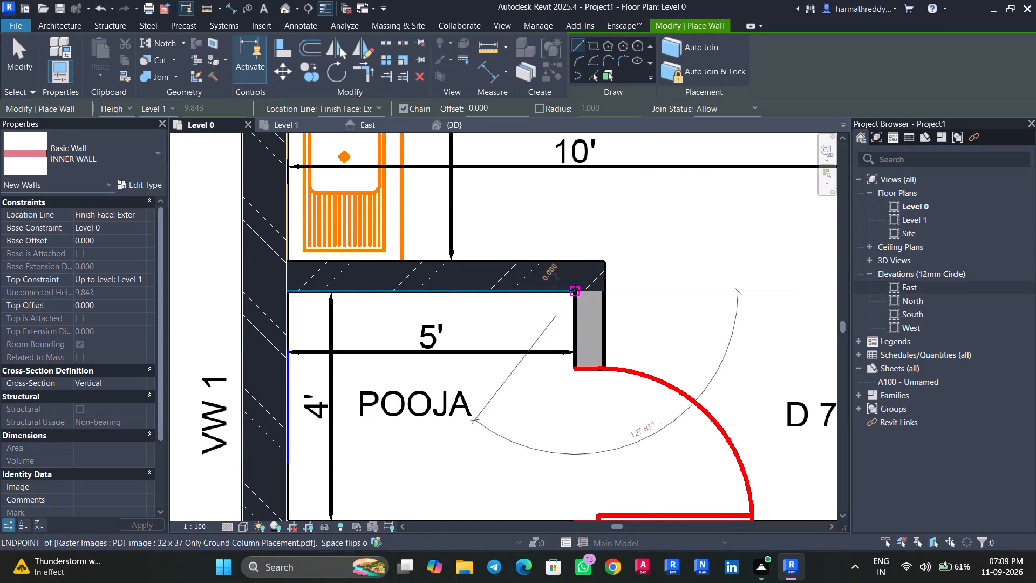
{"action": "key", "text": "Escape"}
{"action": "left_click", "coordinate": [605, 293]}
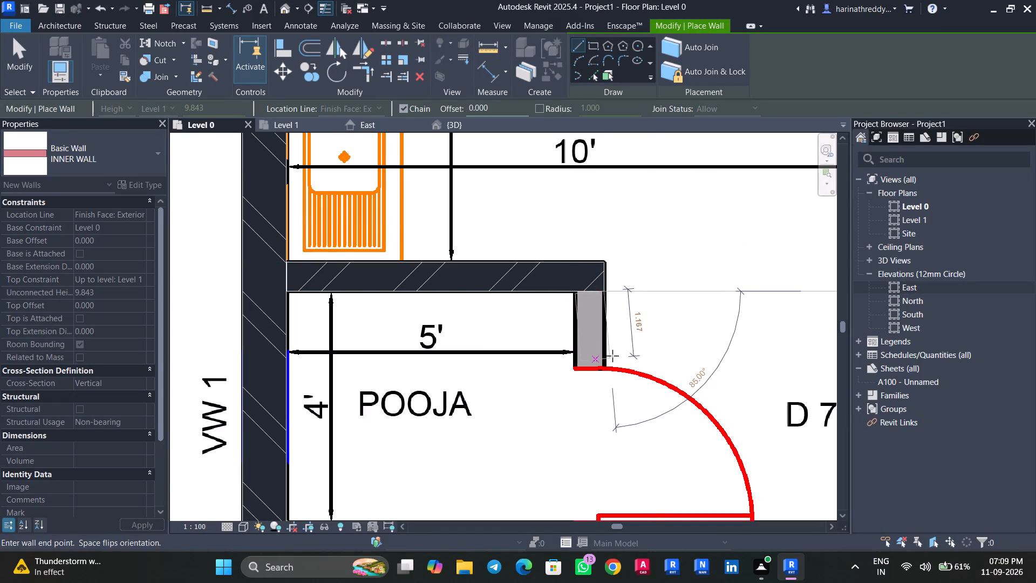
{"action": "scroll", "coordinate": [611, 366], "scroll_direction": "down", "scroll_amount": 7}
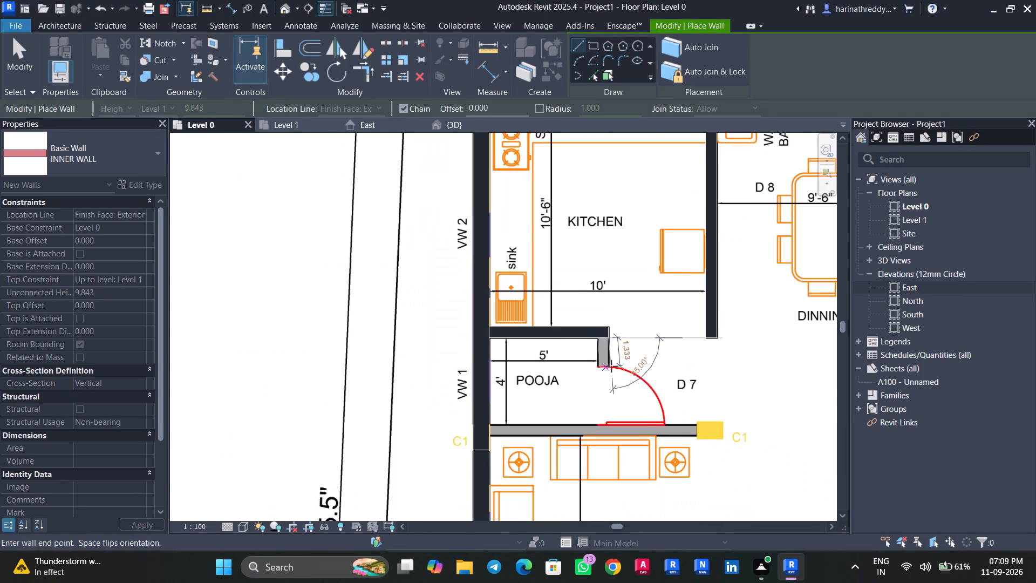
{"action": "middle_click_drag", "start_coordinate": [611, 366], "coordinate": [598, 253]}
{"action": "scroll", "coordinate": [603, 313], "scroll_direction": "up", "scroll_amount": 7}
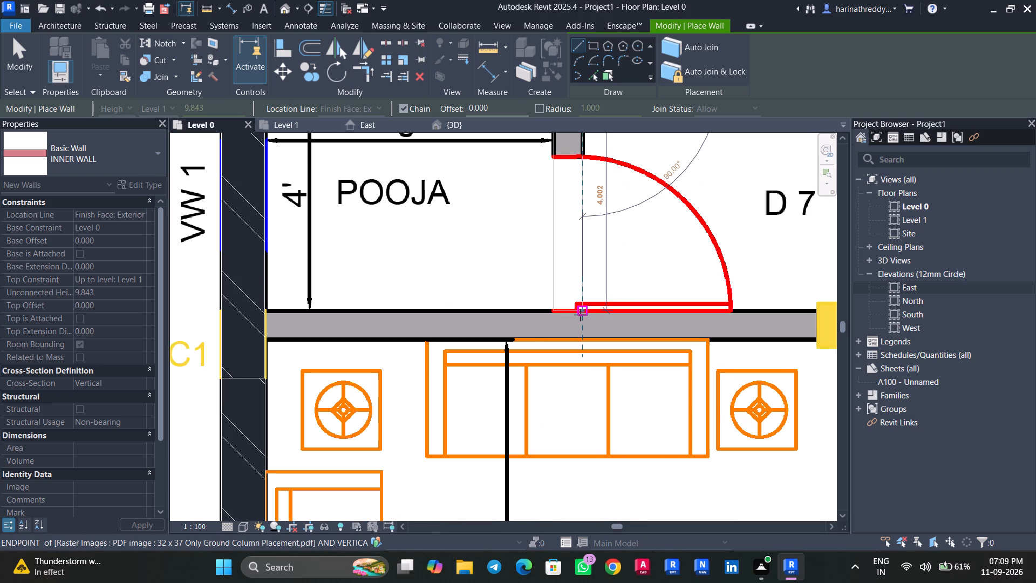
{"action": "left_click", "coordinate": [580, 315]}
{"action": "key", "text": "Escape"}
Draw an INNER WALL about 9.9' long between pooja and living, from the EX WALL to the C1 column mark near D 7.
{"action": "scroll", "coordinate": [580, 343], "scroll_direction": "down", "scroll_amount": 4}
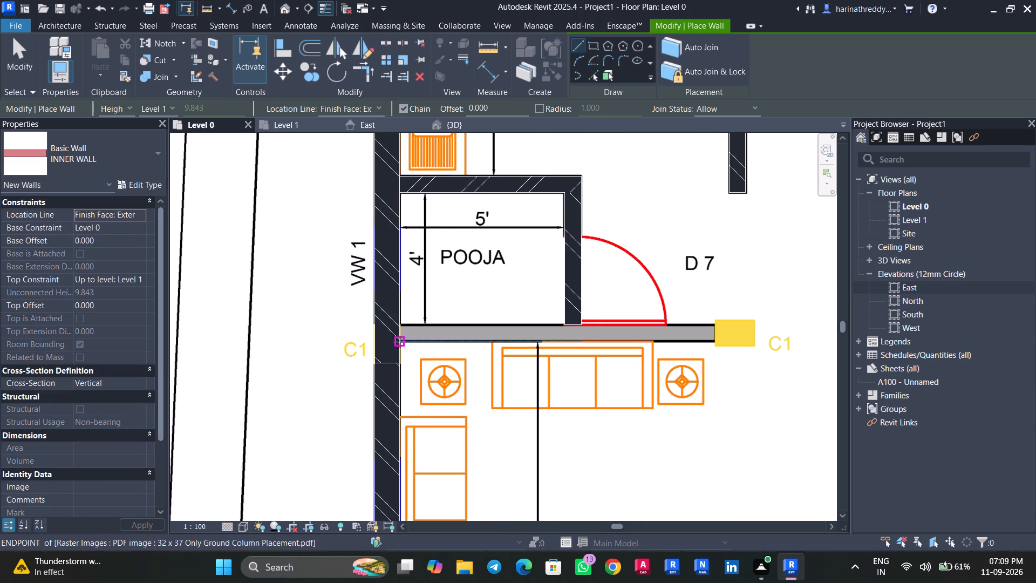
{"action": "left_click", "coordinate": [398, 327]}
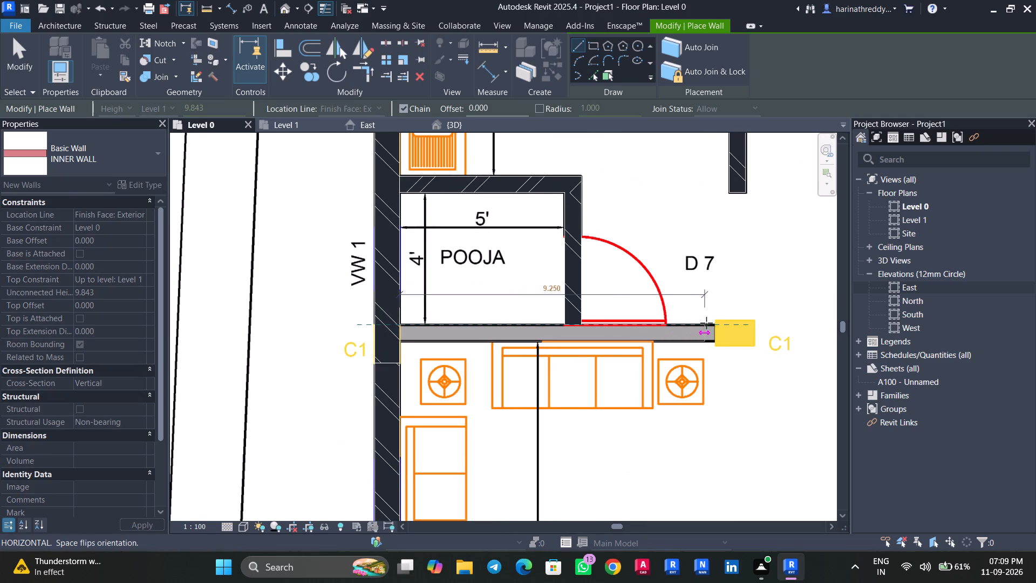
{"action": "left_click", "coordinate": [714, 323]}
{"action": "key", "text": "Escape"}
{"action": "key", "text": "Escape"}
{"action": "key", "text": "Escape"}
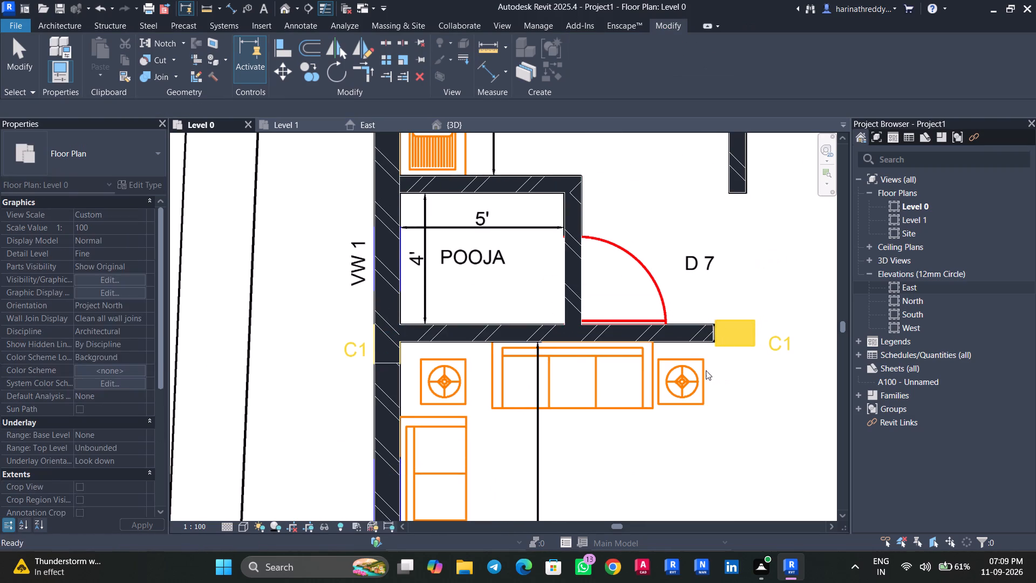
Place a rotated C1 column, similar to the existing one, on the C1 mark at the pooja–living wall's end.
{"action": "middle_click_drag", "start_coordinate": [711, 367], "coordinate": [480, 419]}
{"action": "scroll", "coordinate": [474, 409], "scroll_direction": "up", "scroll_amount": 1}
{"action": "scroll", "coordinate": [474, 409], "scroll_direction": "down", "scroll_amount": 4}
{"action": "scroll", "coordinate": [474, 404], "scroll_direction": "up", "scroll_amount": 1}
{"action": "scroll", "coordinate": [474, 404], "scroll_direction": "down", "scroll_amount": 1}
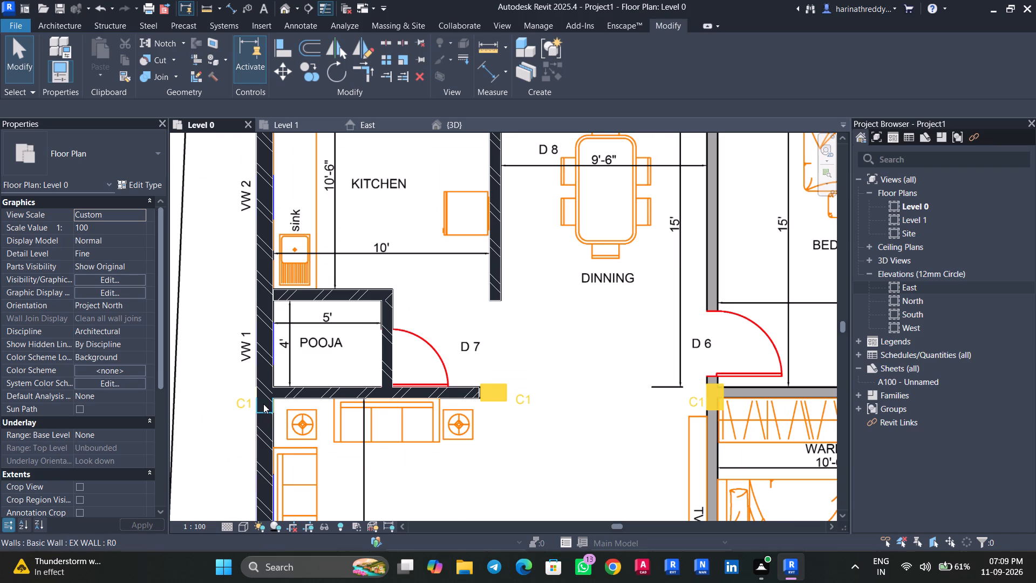
{"action": "scroll", "coordinate": [262, 394], "scroll_direction": "down", "scroll_amount": 3}
{"action": "left_click", "coordinate": [260, 400]}
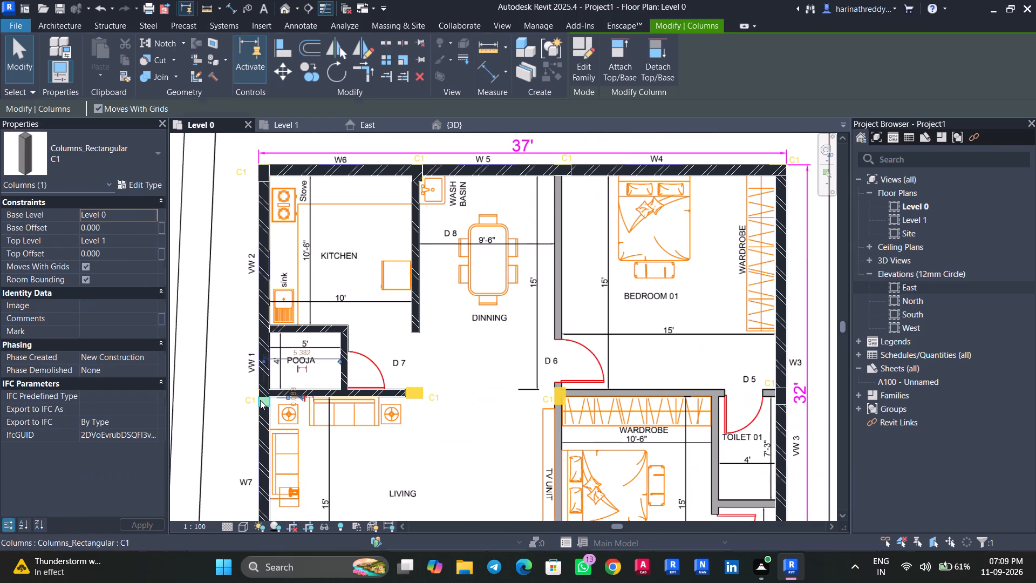
{"action": "scroll", "coordinate": [260, 400], "scroll_direction": "up", "scroll_amount": 3}
{"action": "scroll", "coordinate": [260, 400], "scroll_direction": "down", "scroll_amount": 1}
{"action": "scroll", "coordinate": [260, 400], "scroll_direction": "up", "scroll_amount": 15}
{"action": "scroll", "coordinate": [262, 399], "scroll_direction": "down", "scroll_amount": 3}
{"action": "scroll", "coordinate": [262, 399], "scroll_direction": "up", "scroll_amount": 1}
{"action": "scroll", "coordinate": [262, 399], "scroll_direction": "down", "scroll_amount": 3}
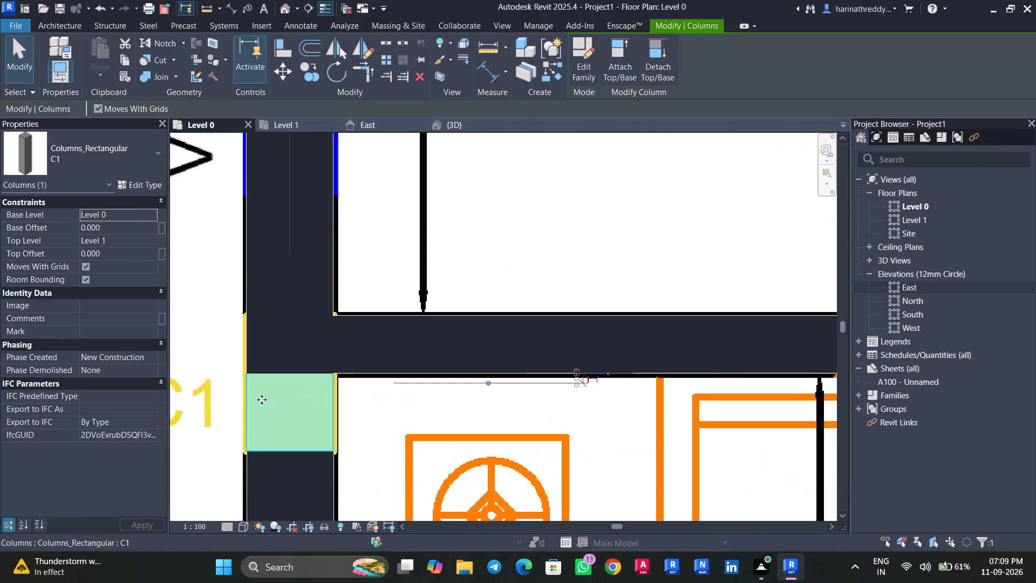
{"action": "scroll", "coordinate": [262, 399], "scroll_direction": "down", "scroll_amount": 5}
{"action": "type", "text": "CS"}
{"action": "scroll", "coordinate": [694, 374], "scroll_direction": "up", "scroll_amount": 3}
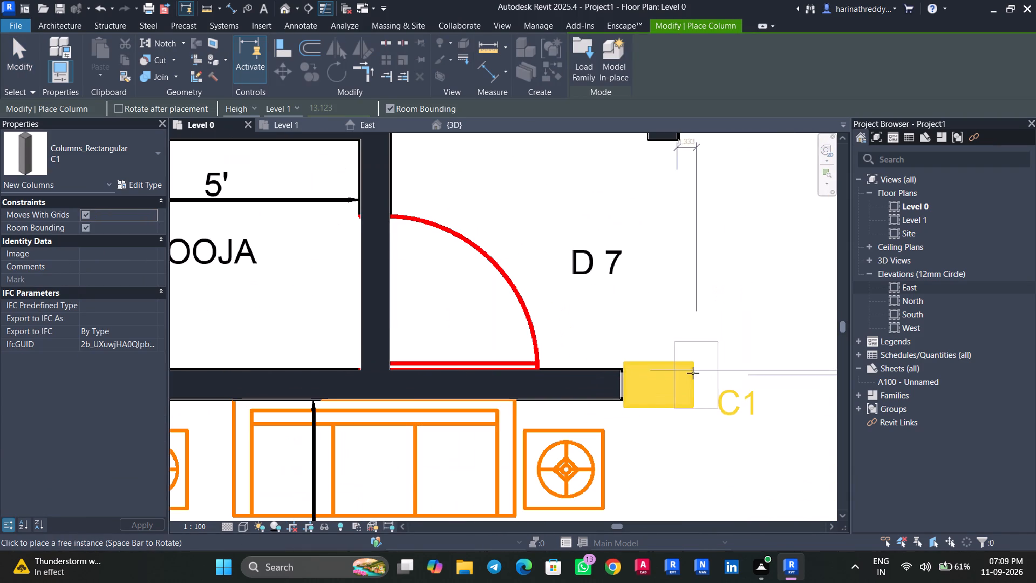
{"action": "key", "text": "space"}
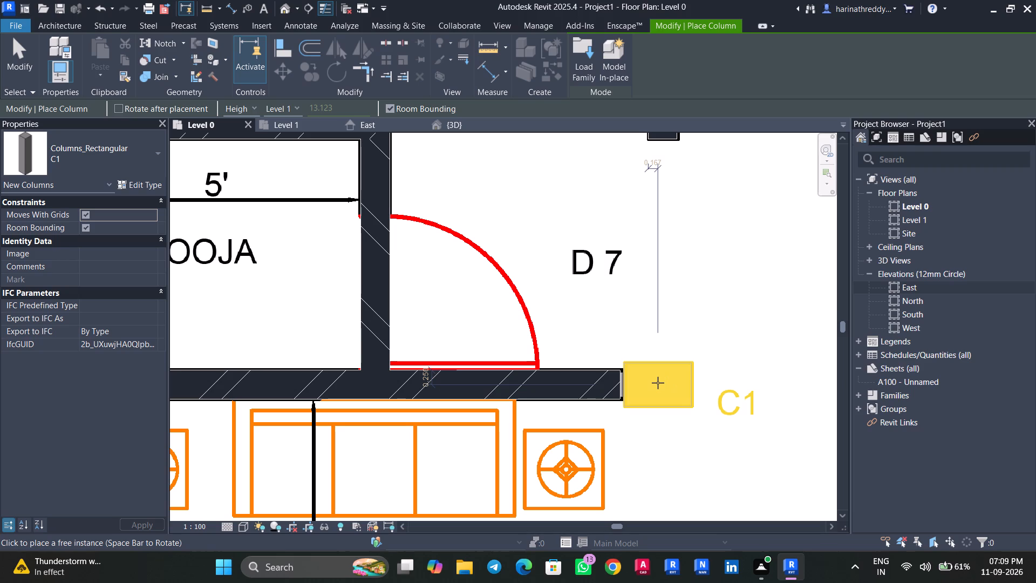
{"action": "left_click", "coordinate": [658, 383]}
Place a rotated C1 column on the C1 mark below D 6, where the bedroom partitions meet.
{"action": "scroll", "coordinate": [663, 403], "scroll_direction": "up", "scroll_amount": 1}
{"action": "scroll", "coordinate": [663, 403], "scroll_direction": "down", "scroll_amount": 3}
{"action": "middle_click_drag", "start_coordinate": [737, 432], "coordinate": [407, 371]}
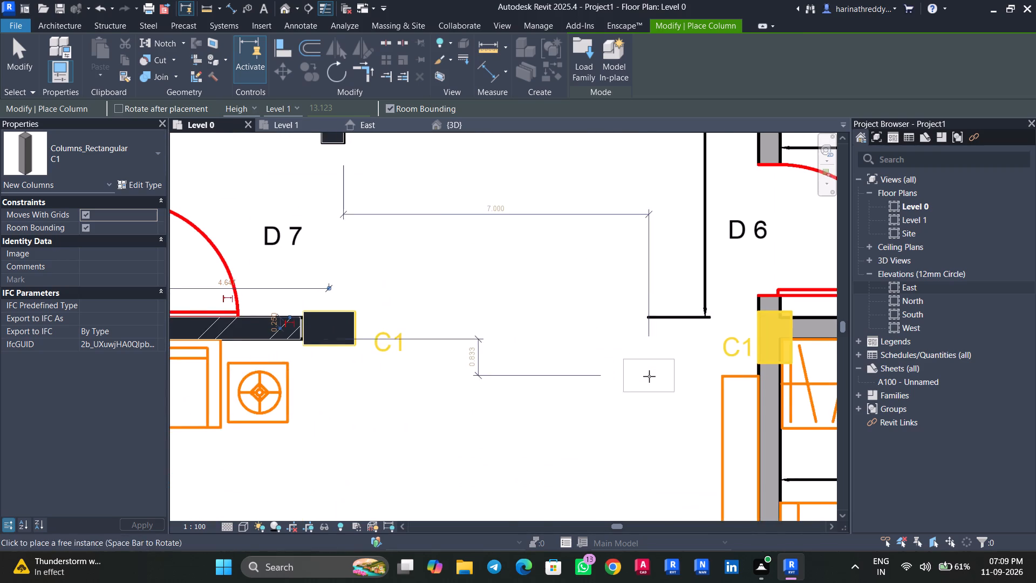
{"action": "middle_click_drag", "start_coordinate": [649, 376], "coordinate": [437, 391]}
{"action": "key", "text": "space"}
{"action": "scroll", "coordinate": [563, 352], "scroll_direction": "up", "scroll_amount": 10}
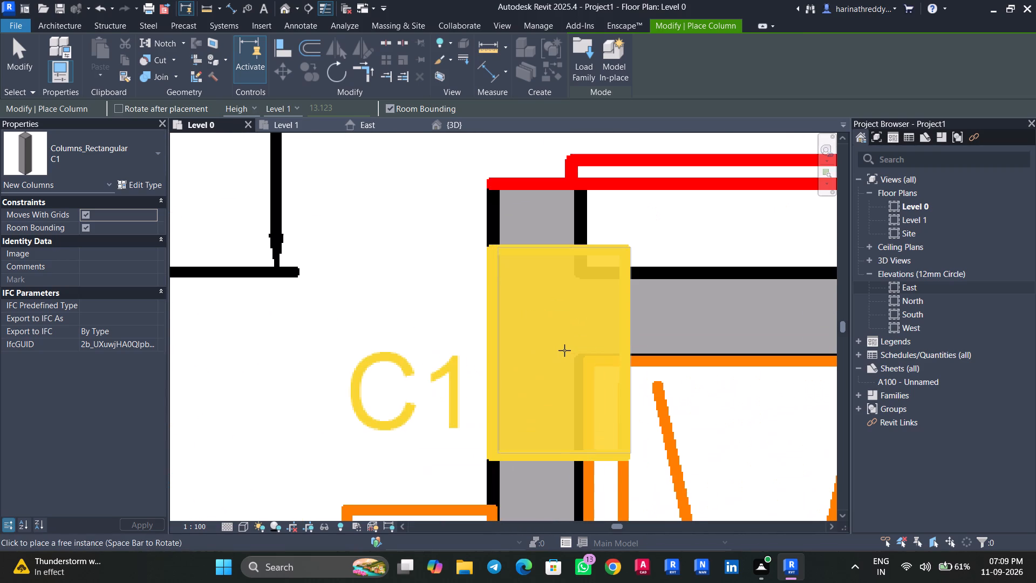
{"action": "left_click", "coordinate": [558, 350]}
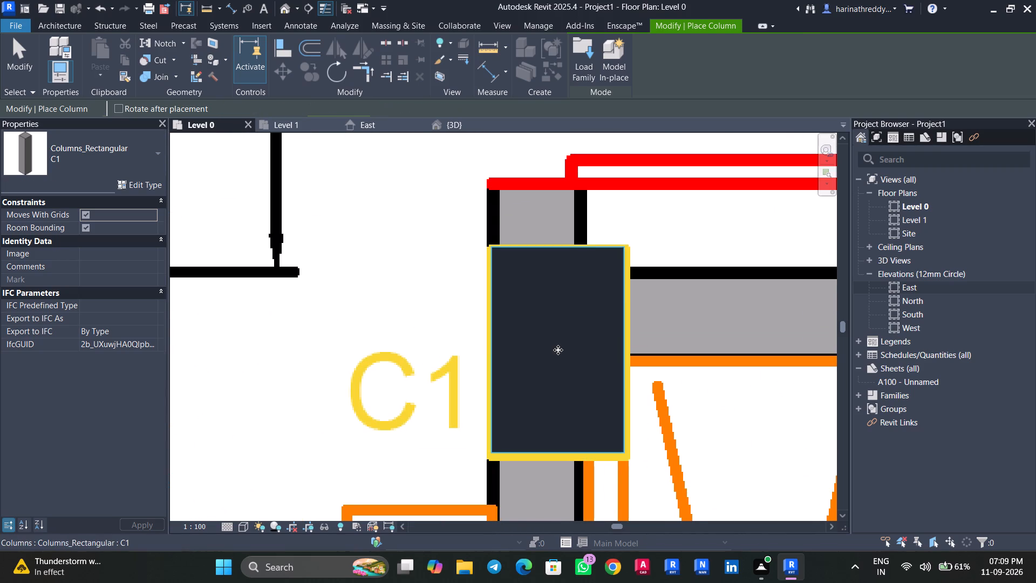
{"action": "scroll", "coordinate": [558, 349], "scroll_direction": "down", "scroll_amount": 15}
{"action": "scroll", "coordinate": [558, 340], "scroll_direction": "up", "scroll_amount": 1}
{"action": "scroll", "coordinate": [558, 340], "scroll_direction": "down", "scroll_amount": 3}
{"action": "scroll", "coordinate": [558, 340], "scroll_direction": "up", "scroll_amount": 1}
{"action": "scroll", "coordinate": [558, 340], "scroll_direction": "down", "scroll_amount": 6}
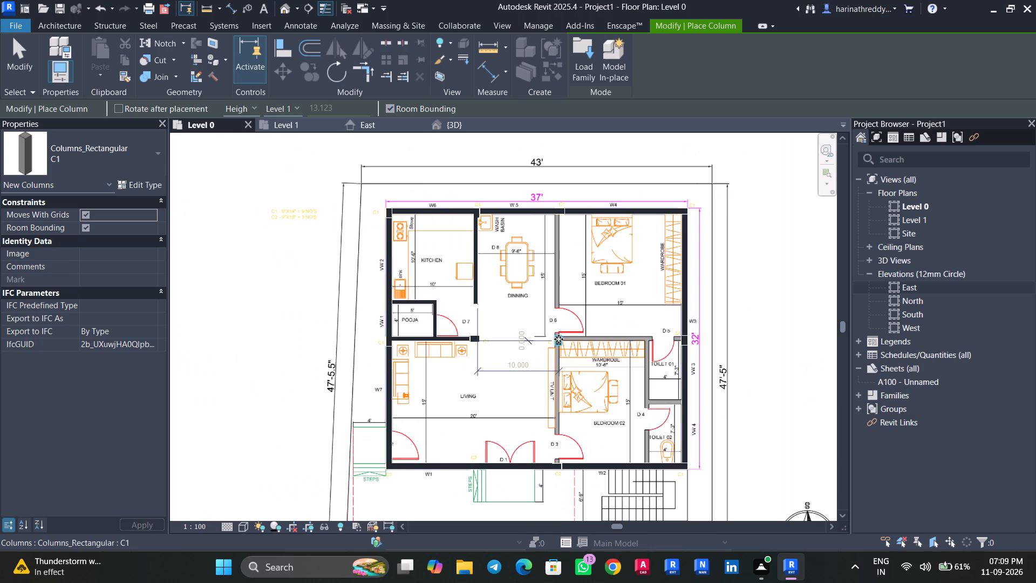
{"action": "scroll", "coordinate": [476, 440], "scroll_direction": "up", "scroll_amount": 6}
{"action": "key", "text": "Escape"}
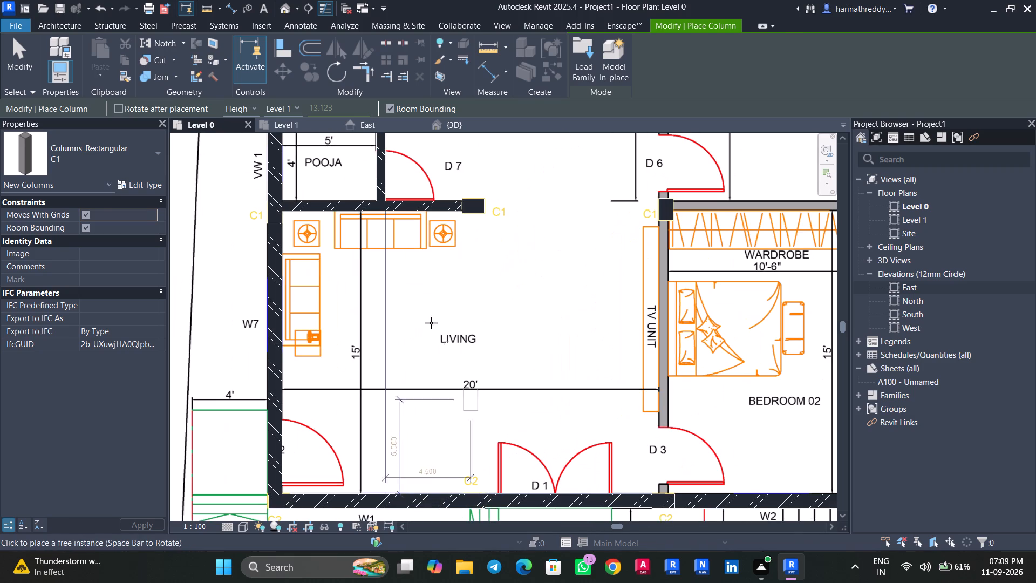
{"action": "key", "text": "Escape"}
{"action": "key", "text": "Escape"}
Extend the pooja–living INNER WALL's end to meet the face of the C1 column near D 7.
{"action": "left_click", "coordinate": [436, 209]}
{"action": "scroll", "coordinate": [492, 196], "scroll_direction": "up", "scroll_amount": 1}
{"action": "scroll", "coordinate": [492, 196], "scroll_direction": "down", "scroll_amount": 1}
{"action": "scroll", "coordinate": [493, 196], "scroll_direction": "up", "scroll_amount": 1}
{"action": "scroll", "coordinate": [493, 196], "scroll_direction": "down", "scroll_amount": 1}
{"action": "scroll", "coordinate": [493, 196], "scroll_direction": "up", "scroll_amount": 14}
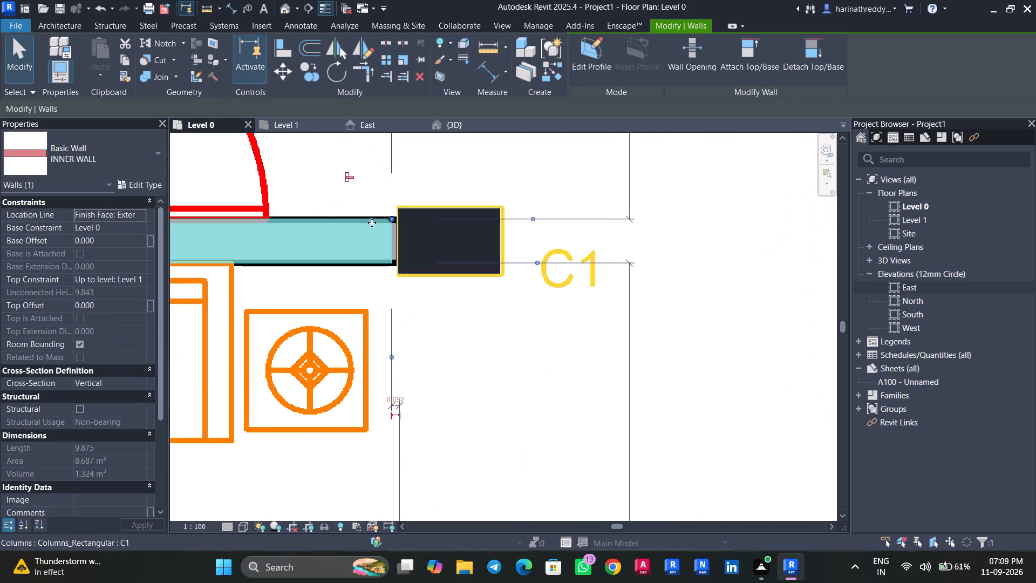
{"action": "scroll", "coordinate": [372, 222], "scroll_direction": "up", "scroll_amount": 1}
{"action": "left_click_drag", "start_coordinate": [403, 218], "coordinate": [418, 220]}
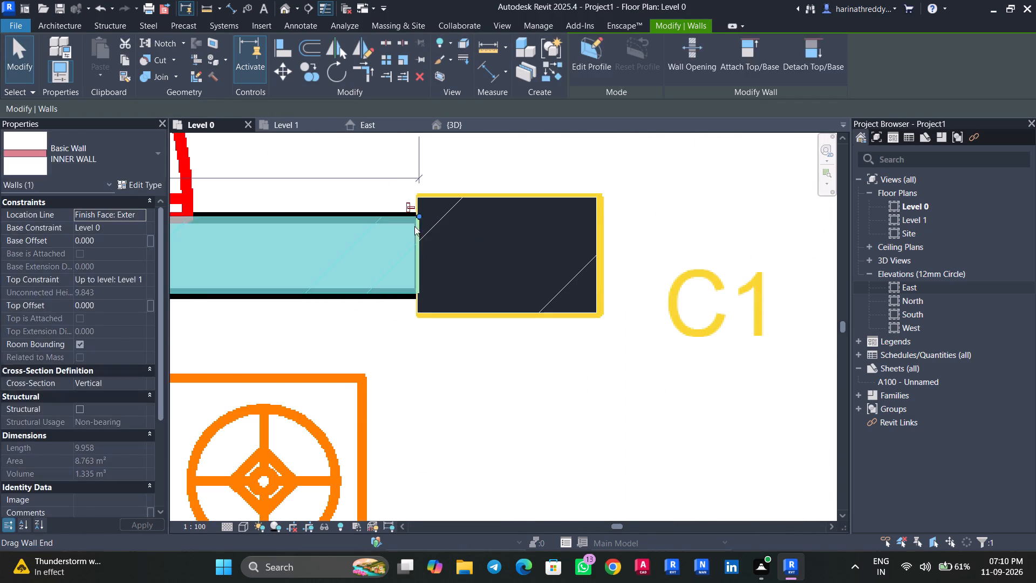
{"action": "key", "text": "Escape"}
{"action": "scroll", "coordinate": [369, 299], "scroll_direction": "down", "scroll_amount": 5}
{"action": "left_click", "coordinate": [382, 273]}
{"action": "scroll", "coordinate": [384, 270], "scroll_direction": "up", "scroll_amount": 12}
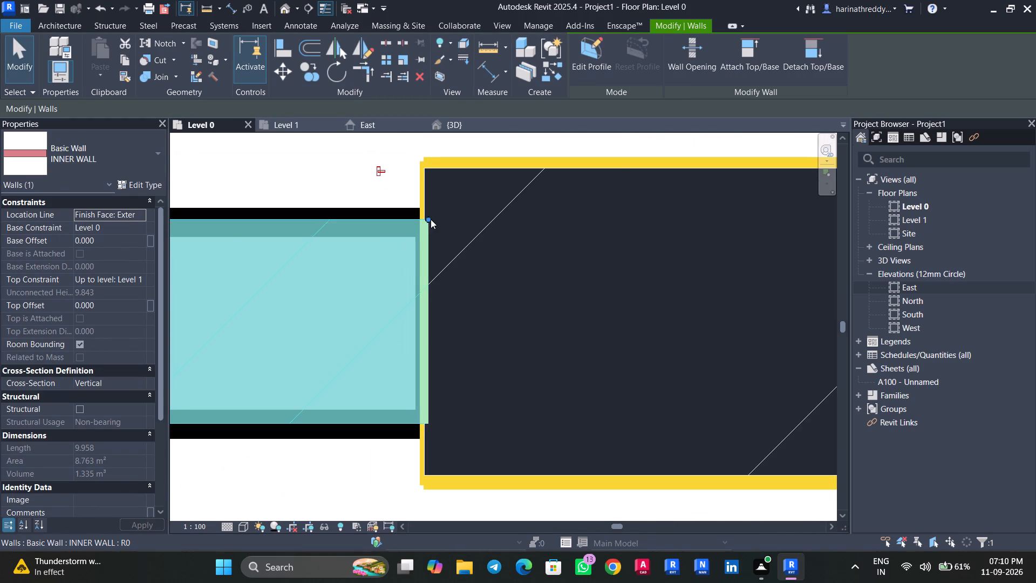
{"action": "left_click", "coordinate": [426, 223]}
{"action": "key", "text": "Escape"}
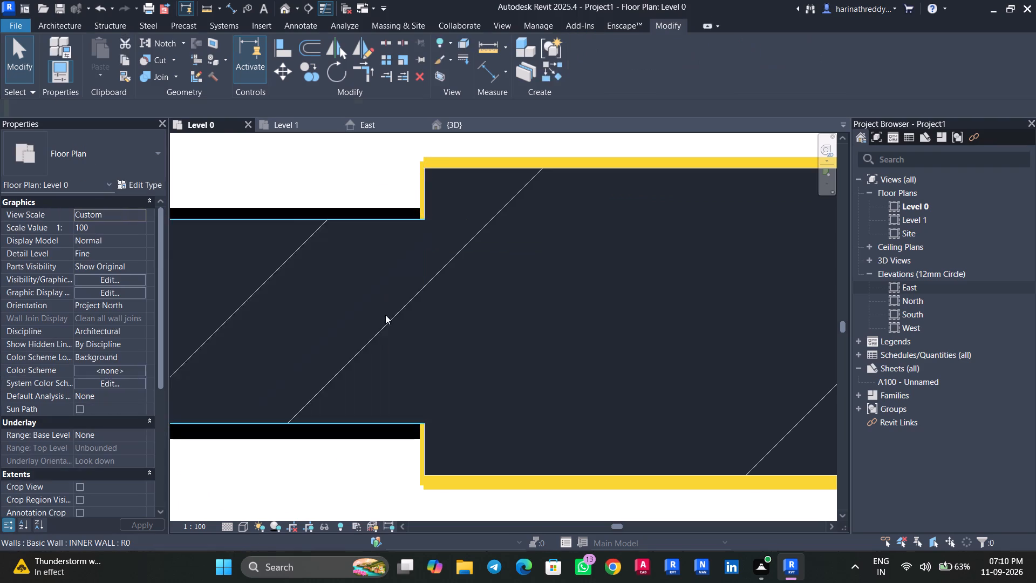
Draw an INNER WALL between dining and Bedroom 01, similar to the kitchen–dining wall, from the EX WALL at C1 to the C1 column below D 6.
{"action": "scroll", "coordinate": [379, 341], "scroll_direction": "down", "scroll_amount": 2}
{"action": "scroll", "coordinate": [379, 341], "scroll_direction": "up", "scroll_amount": 1}
{"action": "scroll", "coordinate": [379, 341], "scroll_direction": "down", "scroll_amount": 18}
{"action": "scroll", "coordinate": [379, 317], "scroll_direction": "up", "scroll_amount": 1}
{"action": "scroll", "coordinate": [381, 315], "scroll_direction": "down", "scroll_amount": 12}
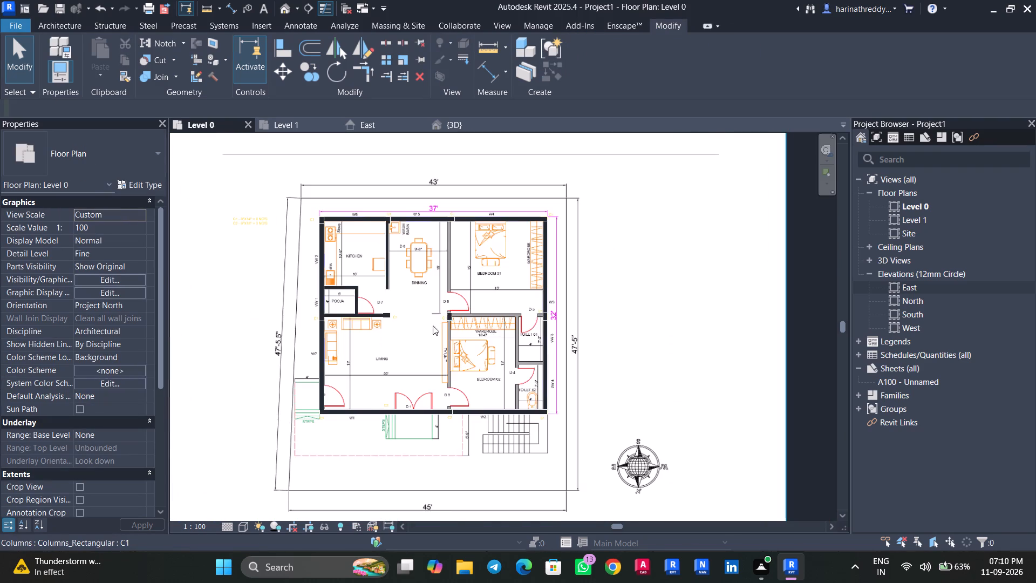
{"action": "scroll", "coordinate": [371, 241], "scroll_direction": "up", "scroll_amount": 11}
{"action": "scroll", "coordinate": [412, 257], "scroll_direction": "down", "scroll_amount": 1}
{"action": "scroll", "coordinate": [412, 257], "scroll_direction": "up", "scroll_amount": 1}
{"action": "left_click", "coordinate": [379, 272]}
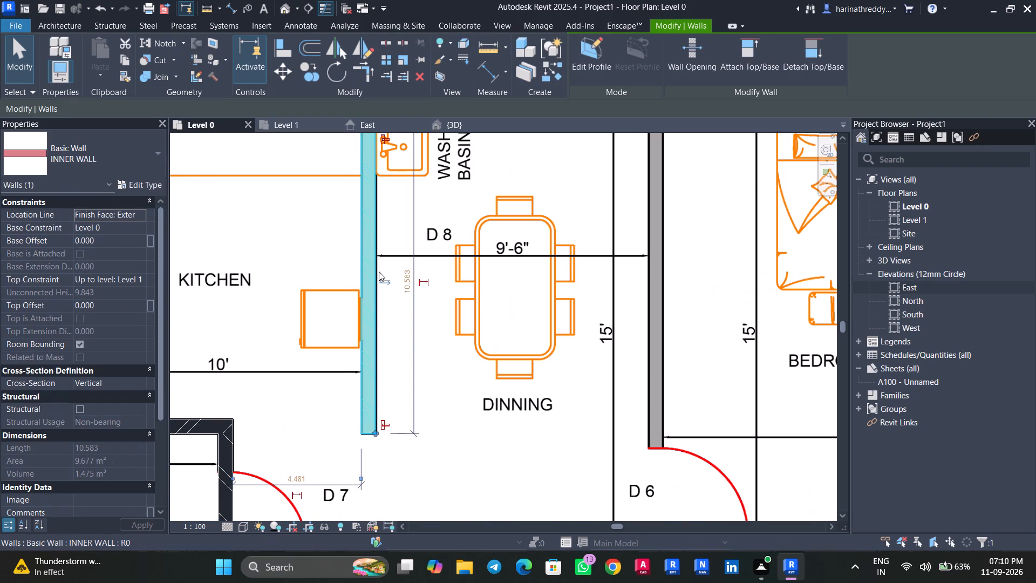
{"action": "type", "text": "CS"}
{"action": "middle_click_drag", "start_coordinate": [524, 284], "coordinate": [375, 465]}
{"action": "scroll", "coordinate": [374, 462], "scroll_direction": "up", "scroll_amount": 1}
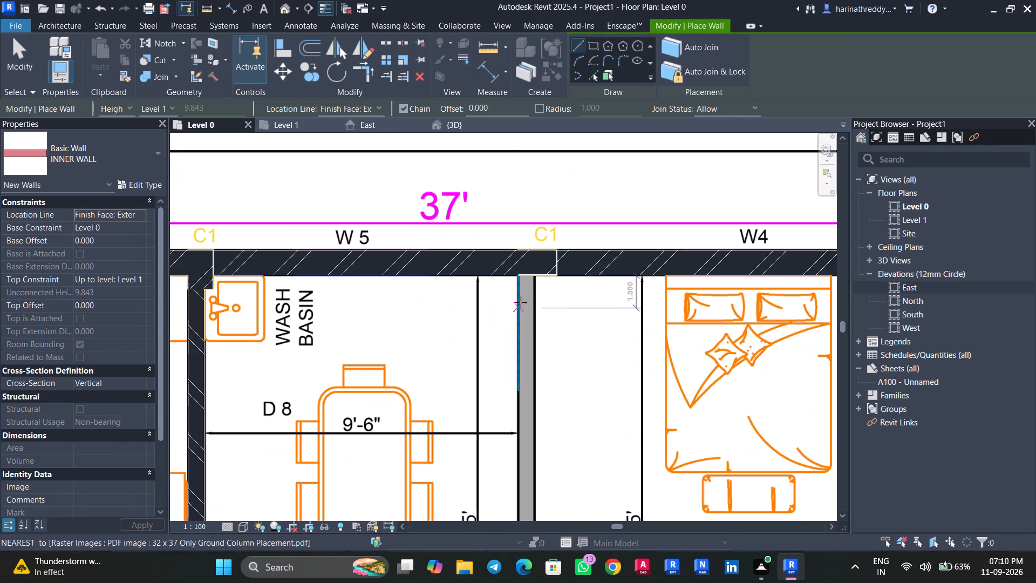
{"action": "scroll", "coordinate": [541, 276], "scroll_direction": "up", "scroll_amount": 6}
{"action": "scroll", "coordinate": [553, 280], "scroll_direction": "down", "scroll_amount": 1}
{"action": "scroll", "coordinate": [553, 280], "scroll_direction": "up", "scroll_amount": 2}
{"action": "left_click", "coordinate": [520, 274]}
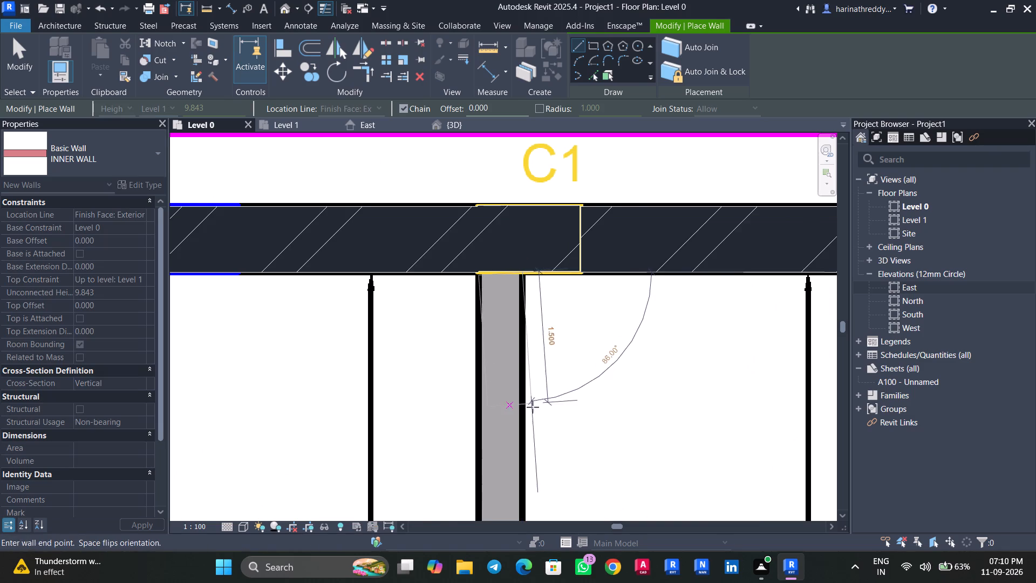
{"action": "middle_click_drag", "start_coordinate": [532, 408], "coordinate": [611, 0]}
{"action": "scroll", "coordinate": [657, 336], "scroll_direction": "down", "scroll_amount": 2}
{"action": "scroll", "coordinate": [657, 336], "scroll_direction": "up", "scroll_amount": 1}
{"action": "scroll", "coordinate": [657, 336], "scroll_direction": "down", "scroll_amount": 6}
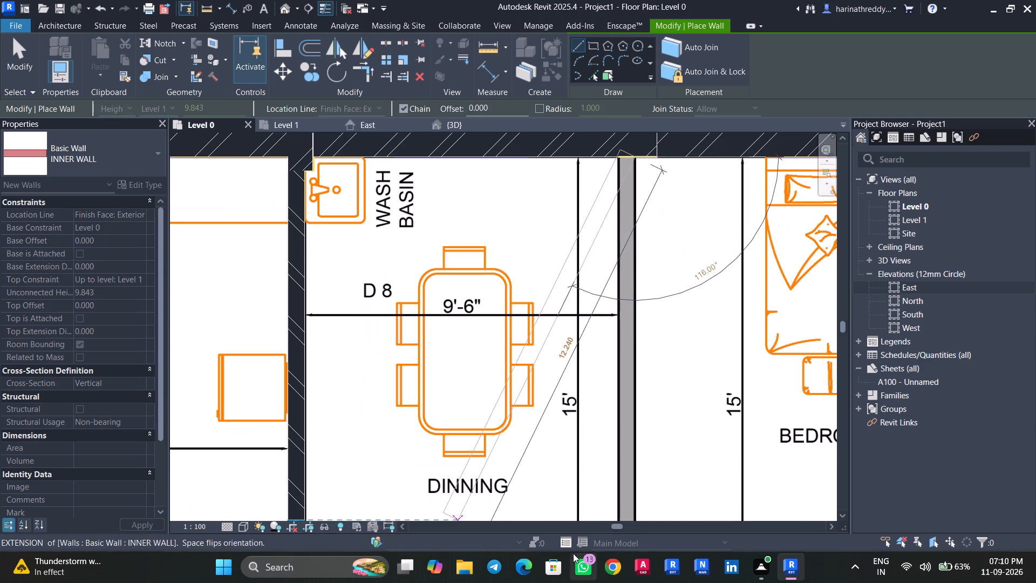
{"action": "scroll", "coordinate": [628, 437], "scroll_direction": "down", "scroll_amount": 2}
{"action": "middle_click_drag", "start_coordinate": [628, 437], "coordinate": [581, 297]}
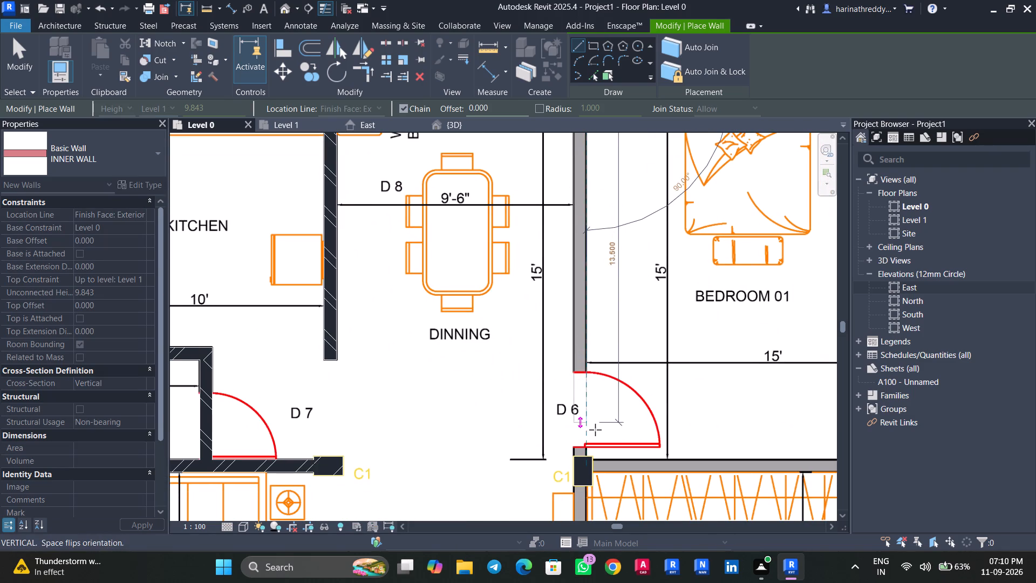
{"action": "scroll", "coordinate": [593, 455], "scroll_direction": "up", "scroll_amount": 8}
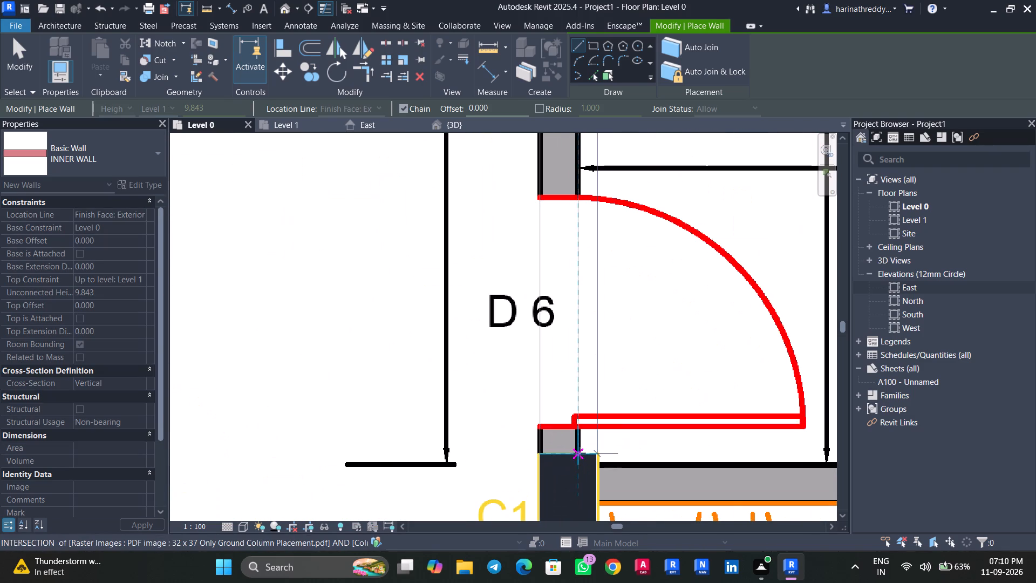
{"action": "left_click", "coordinate": [580, 453]}
{"action": "key", "text": "Escape"}
Draw an INNER WALL about 14.75' long below Bedroom 01, from the C1 column below D 6 to the C1 column near D 5.
{"action": "left_click", "coordinate": [601, 469]}
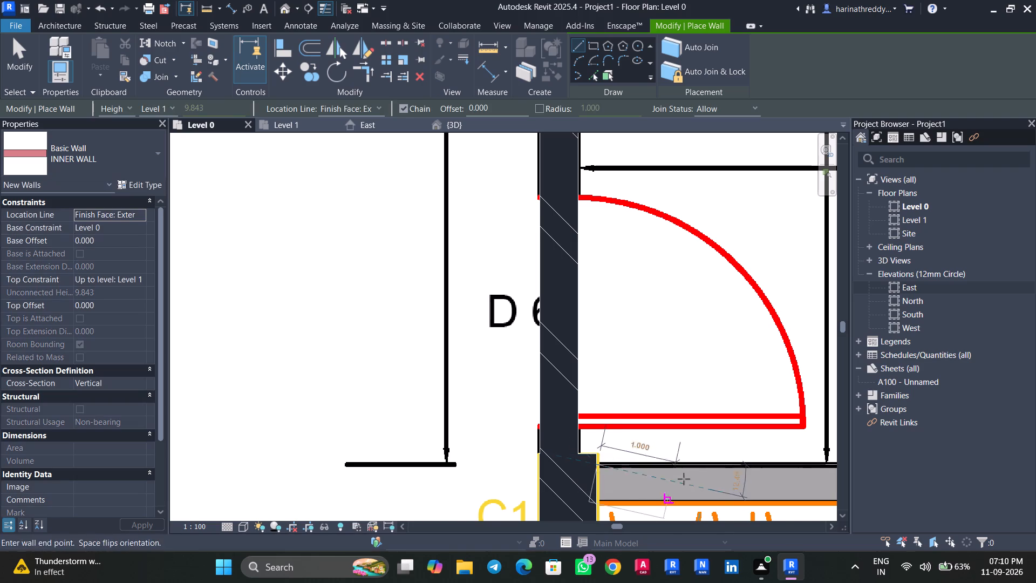
{"action": "middle_click_drag", "start_coordinate": [730, 468], "coordinate": [458, 430]}
{"action": "scroll", "coordinate": [468, 429], "scroll_direction": "down", "scroll_amount": 3}
{"action": "scroll", "coordinate": [468, 429], "scroll_direction": "up", "scroll_amount": 1}
{"action": "scroll", "coordinate": [468, 428], "scroll_direction": "down", "scroll_amount": 13}
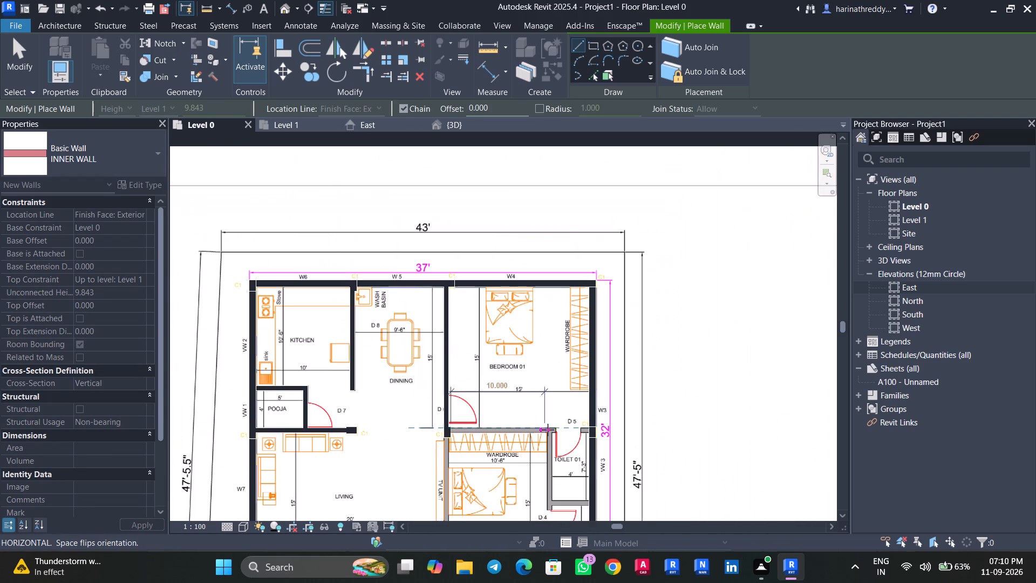
{"action": "scroll", "coordinate": [548, 430], "scroll_direction": "up", "scroll_amount": 10}
{"action": "scroll", "coordinate": [549, 430], "scroll_direction": "down", "scroll_amount": 1}
{"action": "scroll", "coordinate": [549, 430], "scroll_direction": "up", "scroll_amount": 2}
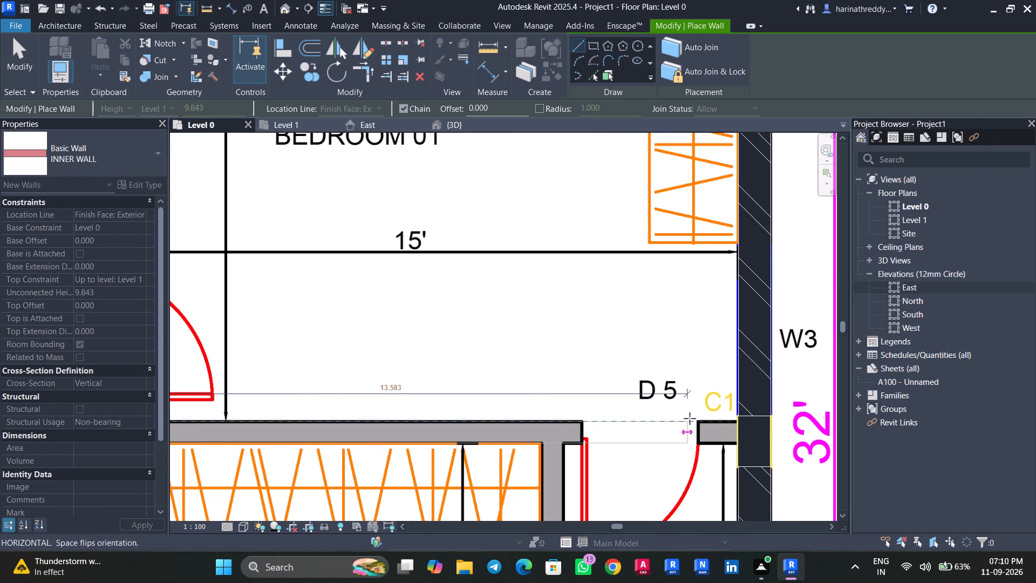
{"action": "left_click", "coordinate": [738, 424]}
{"action": "key", "text": "Escape"}
Draw an INNER WALL about 8.5' long between Bedroom 02 and Toilet 01, from the Bedroom 01 partition to the D 4 opening.
{"action": "scroll", "coordinate": [537, 457], "scroll_direction": "down", "scroll_amount": 7}
{"action": "middle_click_drag", "start_coordinate": [542, 439], "coordinate": [540, 272]}
{"action": "scroll", "coordinate": [540, 272], "scroll_direction": "up", "scroll_amount": 5}
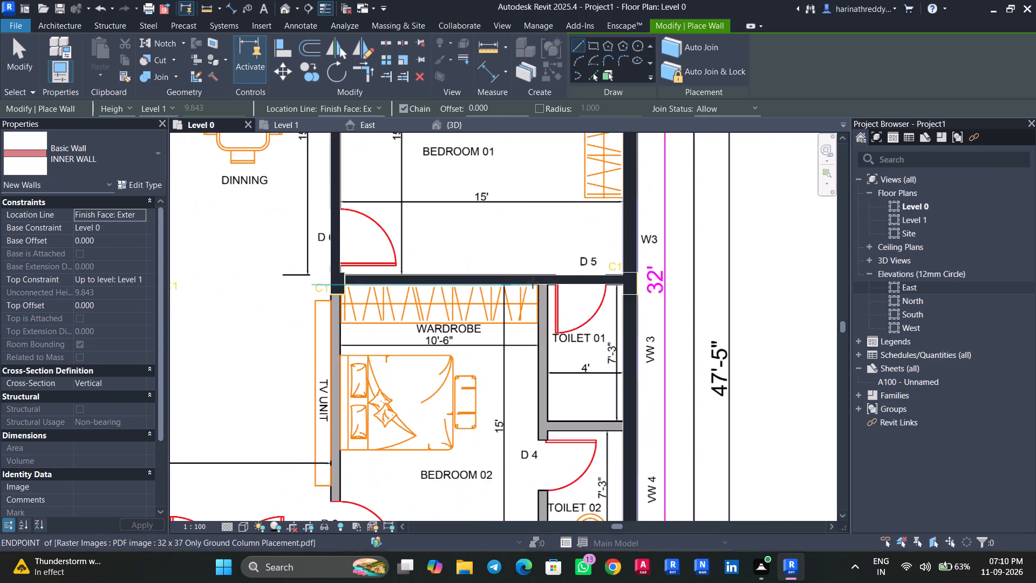
{"action": "scroll", "coordinate": [533, 282], "scroll_direction": "up", "scroll_amount": 5}
{"action": "left_click", "coordinate": [547, 288]}
{"action": "middle_click_drag", "start_coordinate": [550, 423], "coordinate": [547, 139]}
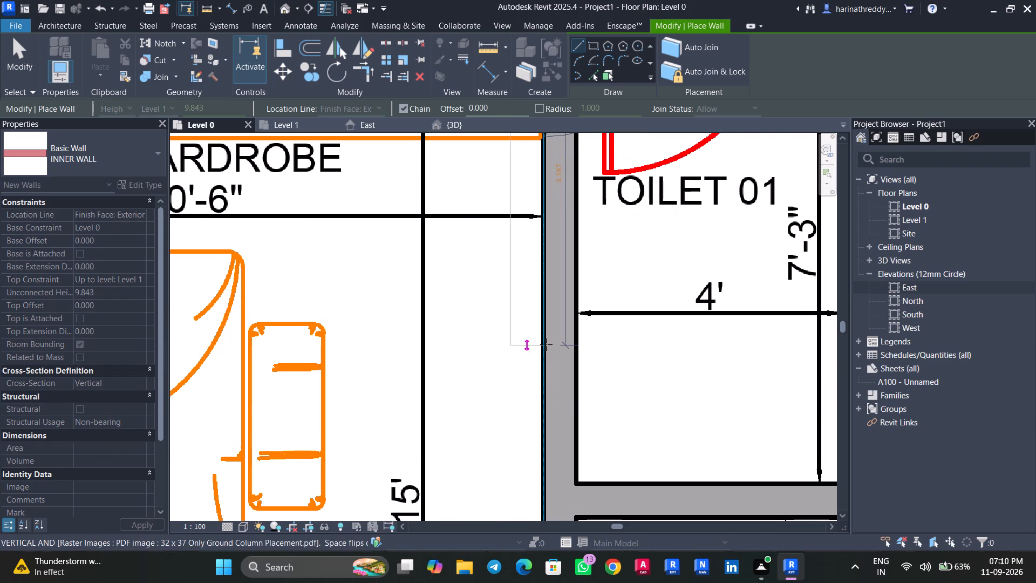
{"action": "key", "text": "space"}
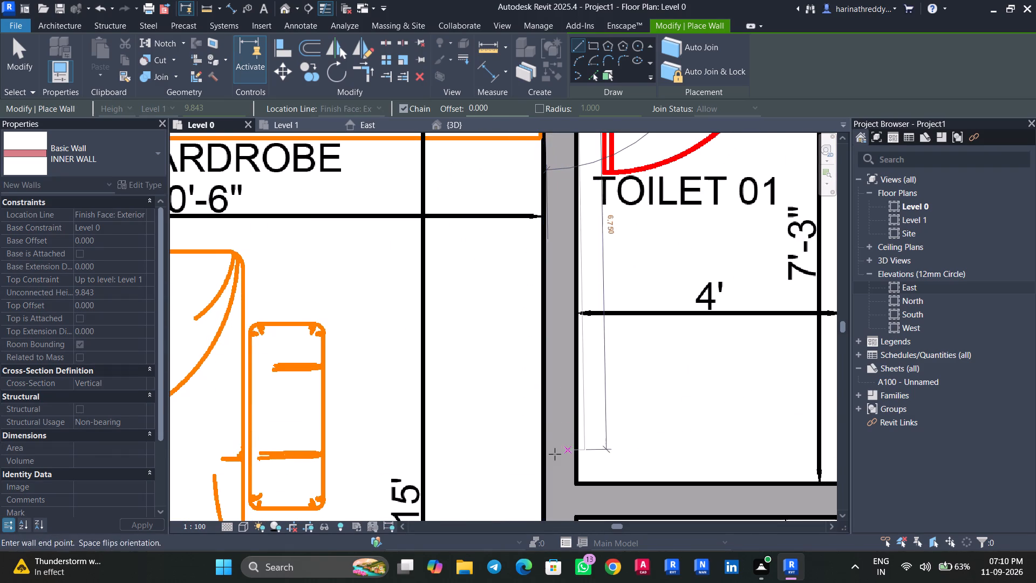
{"action": "middle_click_drag", "start_coordinate": [555, 454], "coordinate": [534, 310]}
{"action": "left_click", "coordinate": [528, 403]}
{"action": "key", "text": "Escape"}
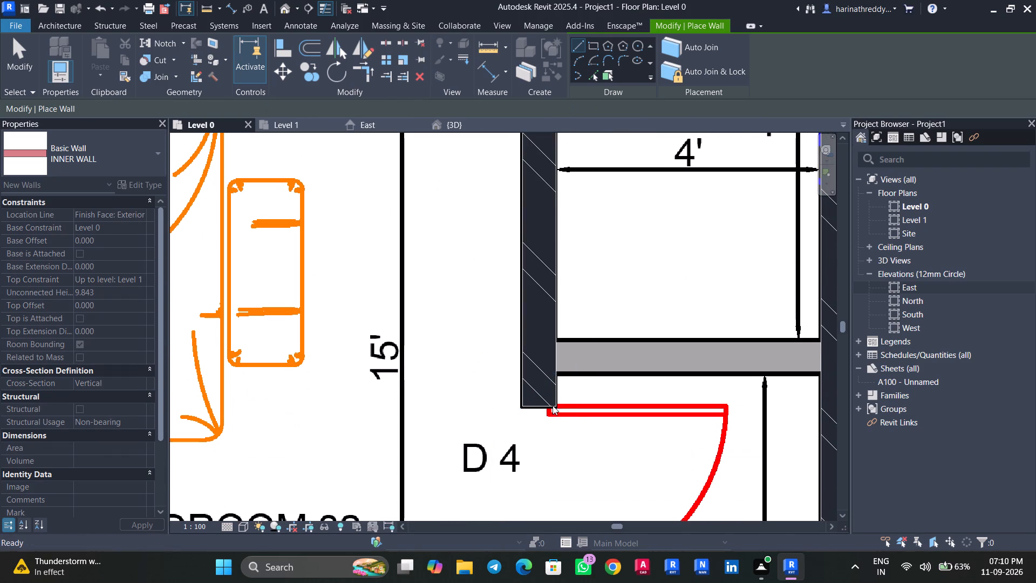
{"action": "key", "text": "Escape"}
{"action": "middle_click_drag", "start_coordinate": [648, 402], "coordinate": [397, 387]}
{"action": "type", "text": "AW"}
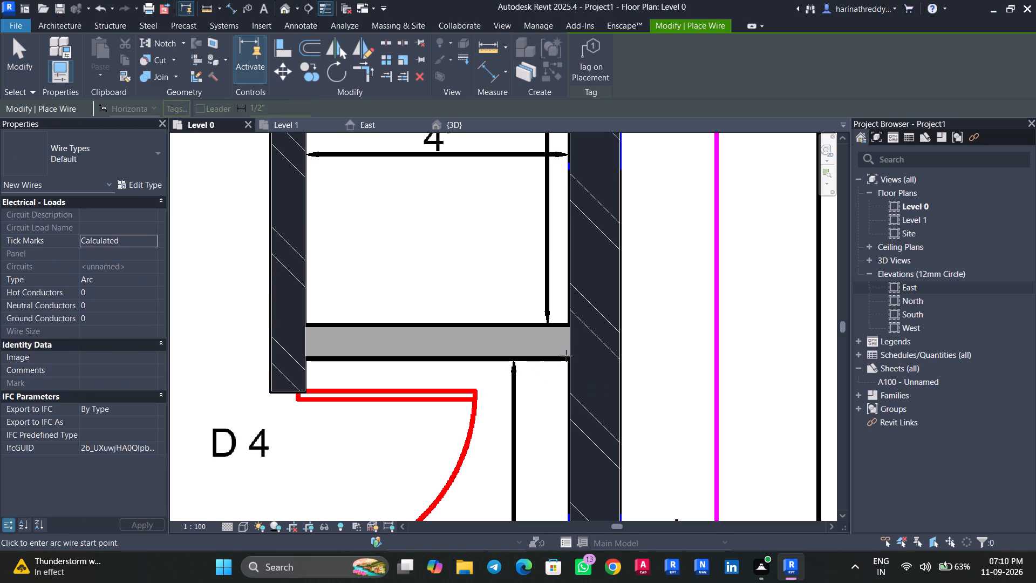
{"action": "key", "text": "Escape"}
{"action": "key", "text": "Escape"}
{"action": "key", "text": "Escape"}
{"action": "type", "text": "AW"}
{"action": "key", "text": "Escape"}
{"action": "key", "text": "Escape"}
Draw a 4' INNER WALL between Toilet 01 and Toilet 02, from the EX WALL to the Bedroom 02 partition.
{"action": "type", "text": "WA"}
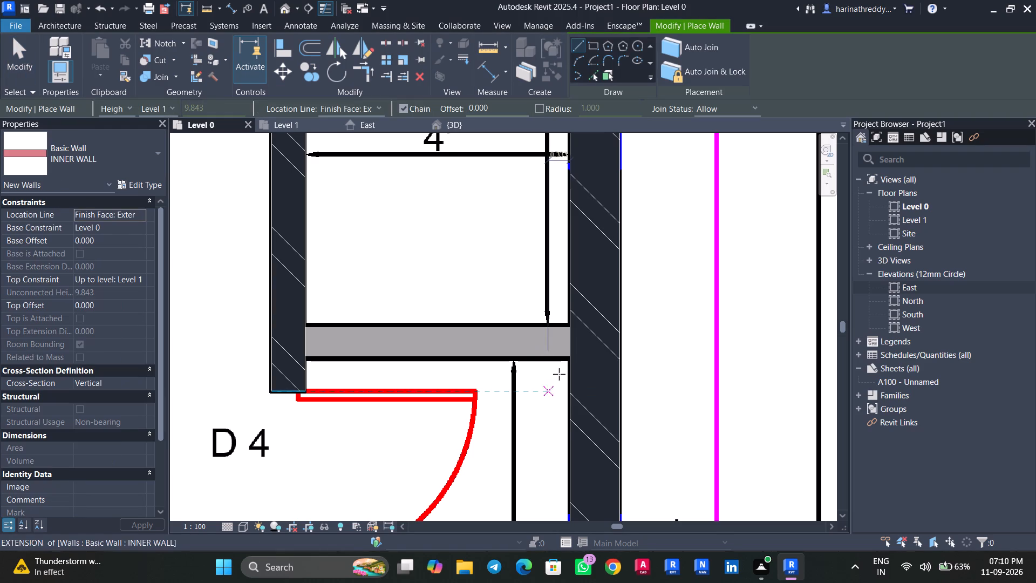
{"action": "left_click", "coordinate": [568, 364]}
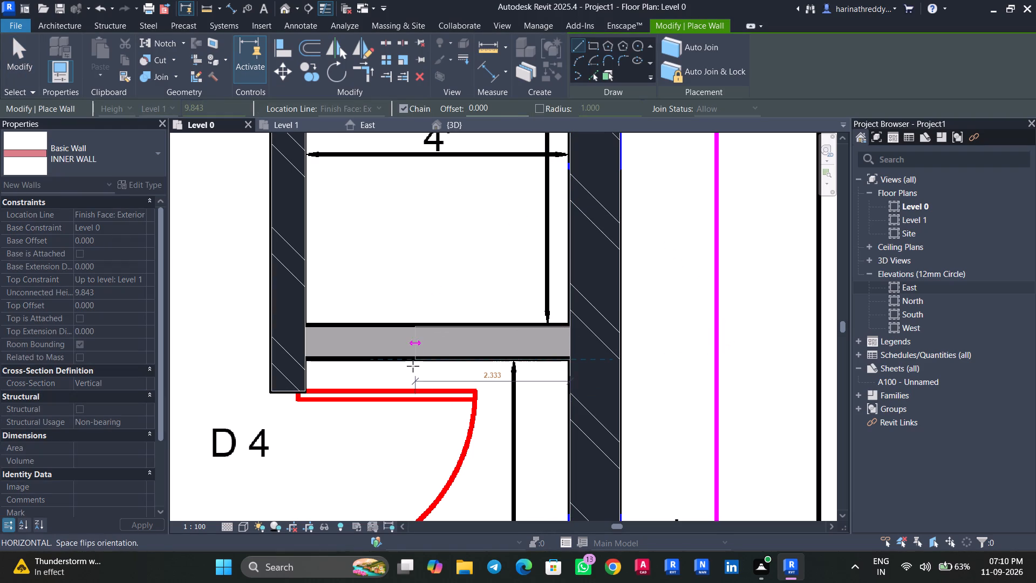
{"action": "key", "text": "space"}
{"action": "scroll", "coordinate": [382, 369], "scroll_direction": "up", "scroll_amount": 8}
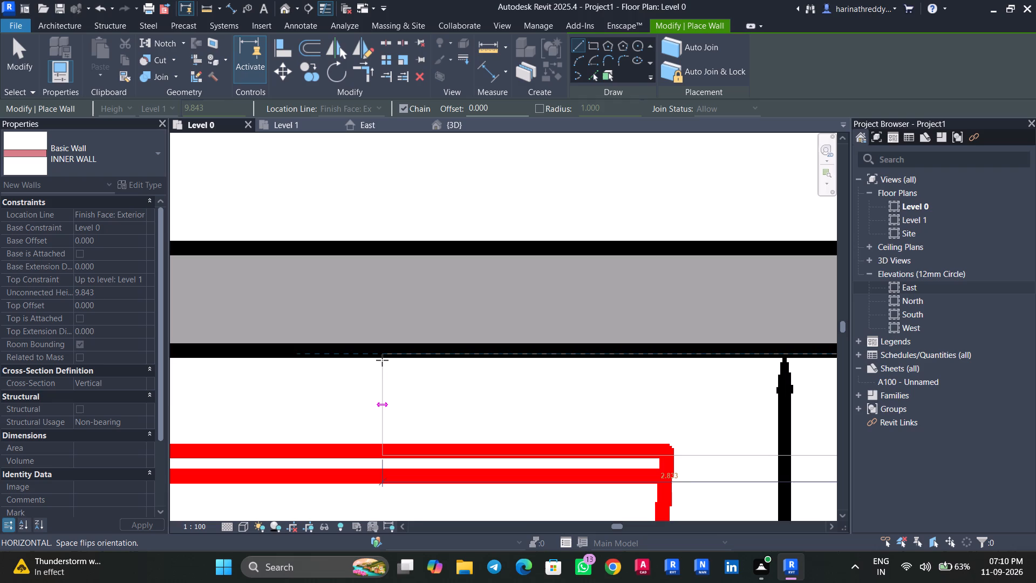
{"action": "scroll", "coordinate": [382, 360], "scroll_direction": "down", "scroll_amount": 8}
{"action": "key", "text": "space"}
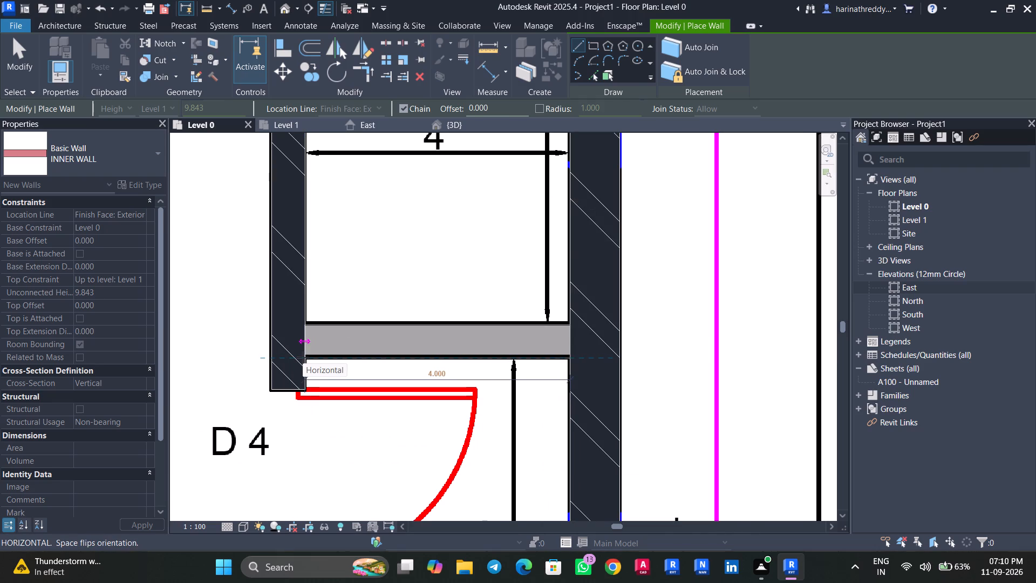
{"action": "scroll", "coordinate": [303, 357], "scroll_direction": "up", "scroll_amount": 1}
{"action": "scroll", "coordinate": [303, 357], "scroll_direction": "down", "scroll_amount": 1}
{"action": "scroll", "coordinate": [303, 357], "scroll_direction": "up", "scroll_amount": 1}
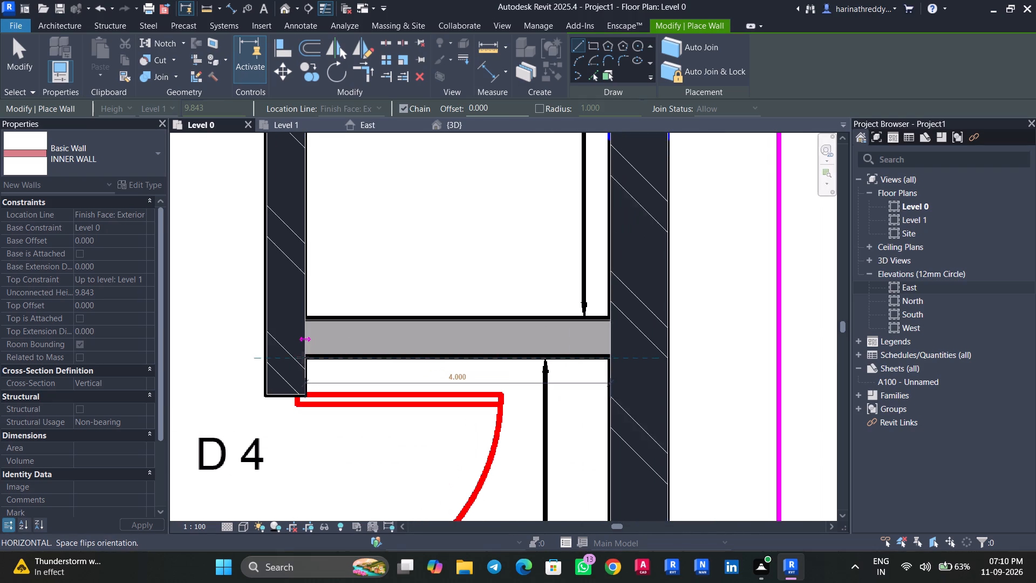
{"action": "left_click", "coordinate": [303, 357]}
{"action": "key", "text": "Escape"}
{"action": "key", "text": "Escape"}
Extend the Bedroom 02–Toilet 01 INNER WALL past D 4 along Toilet 02 to the EX WALL near W2.
{"action": "scroll", "coordinate": [342, 394], "scroll_direction": "down", "scroll_amount": 14}
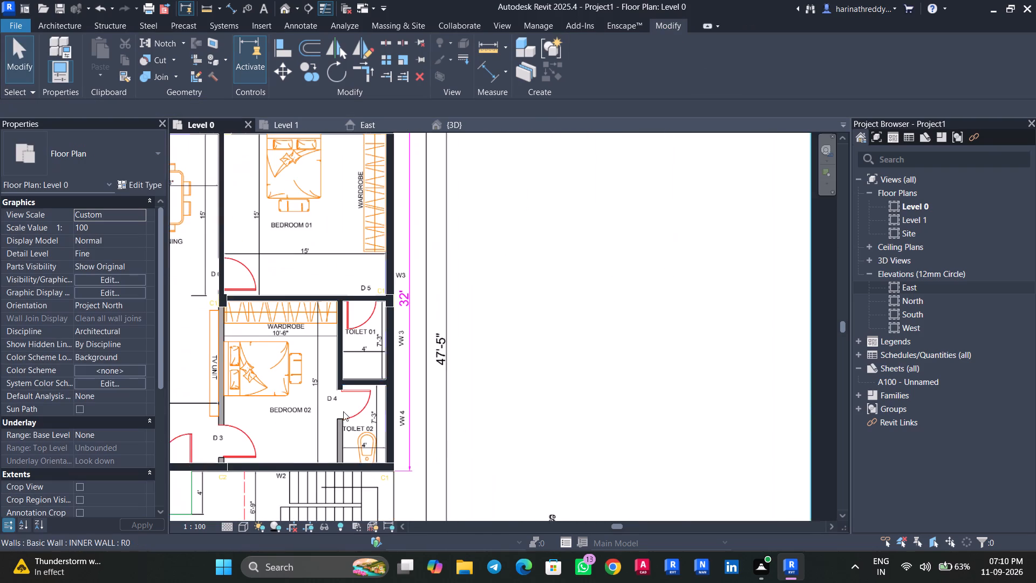
{"action": "middle_click_drag", "start_coordinate": [343, 408], "coordinate": [375, 286]}
{"action": "key", "text": "Escape"}
{"action": "key", "text": "Escape"}
{"action": "left_click", "coordinate": [369, 267]}
{"action": "scroll", "coordinate": [369, 267], "scroll_direction": "up", "scroll_amount": 2}
{"action": "scroll", "coordinate": [369, 267], "scroll_direction": "down", "scroll_amount": 1}
{"action": "scroll", "coordinate": [369, 267], "scroll_direction": "up", "scroll_amount": 3}
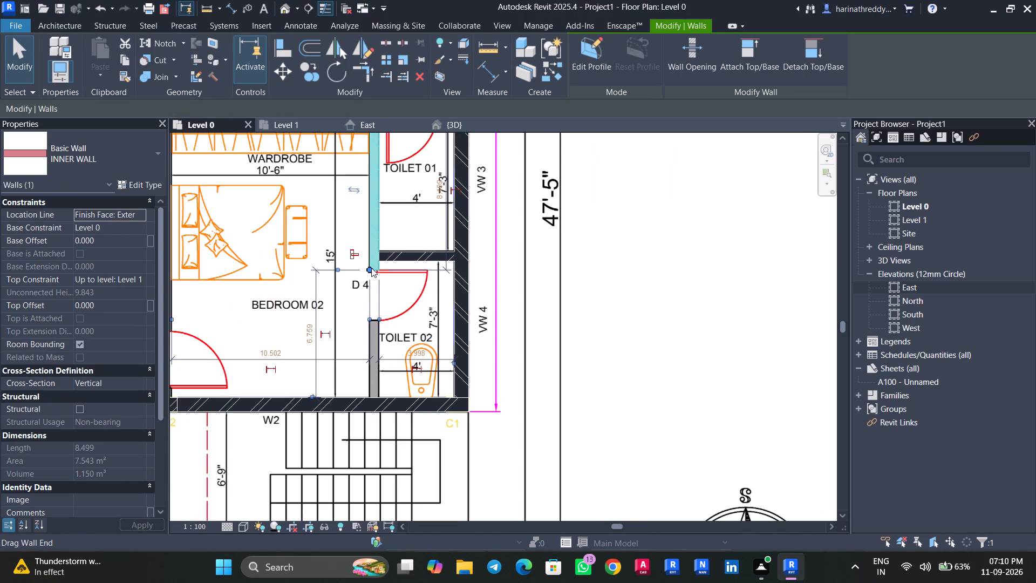
{"action": "left_click_drag", "start_coordinate": [367, 268], "coordinate": [371, 396]}
{"action": "key", "text": "Escape"}
Start an INNER WALL for the remaining partition between living and Bedroom 02.
{"action": "scroll", "coordinate": [319, 363], "scroll_direction": "down", "scroll_amount": 3}
{"action": "middle_click_drag", "start_coordinate": [323, 366], "coordinate": [461, 359]}
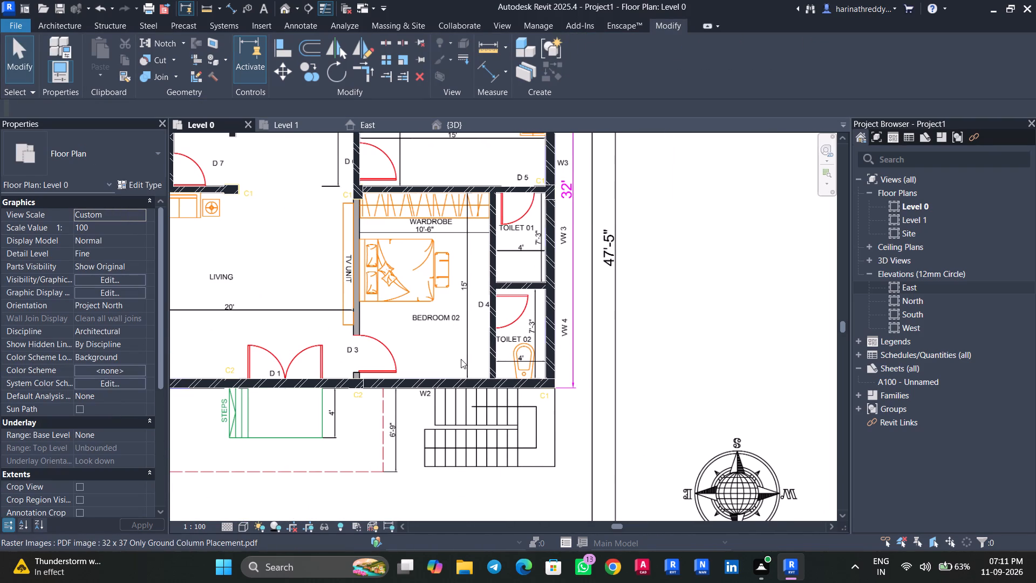
{"action": "type", "text": "WA"}
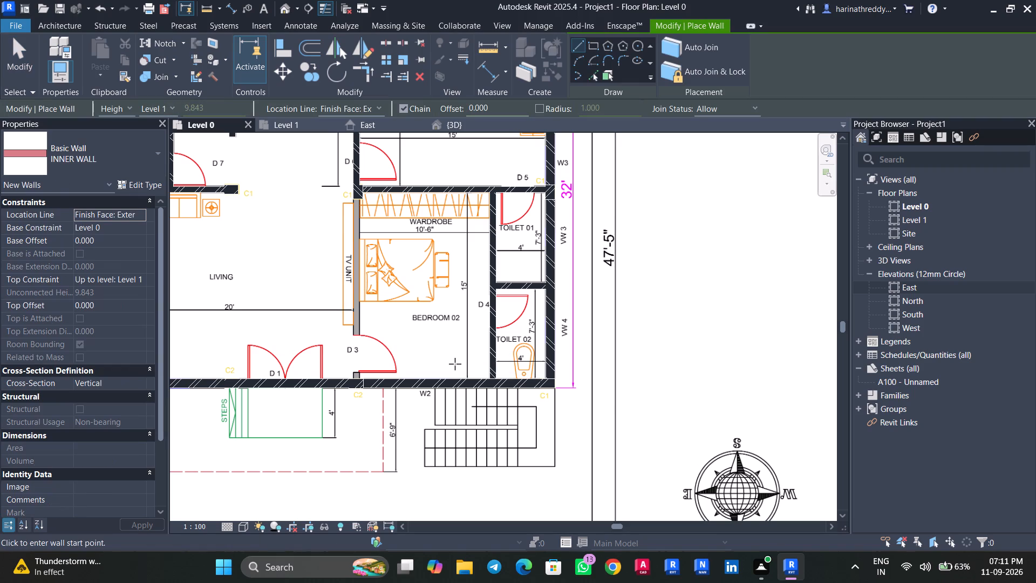
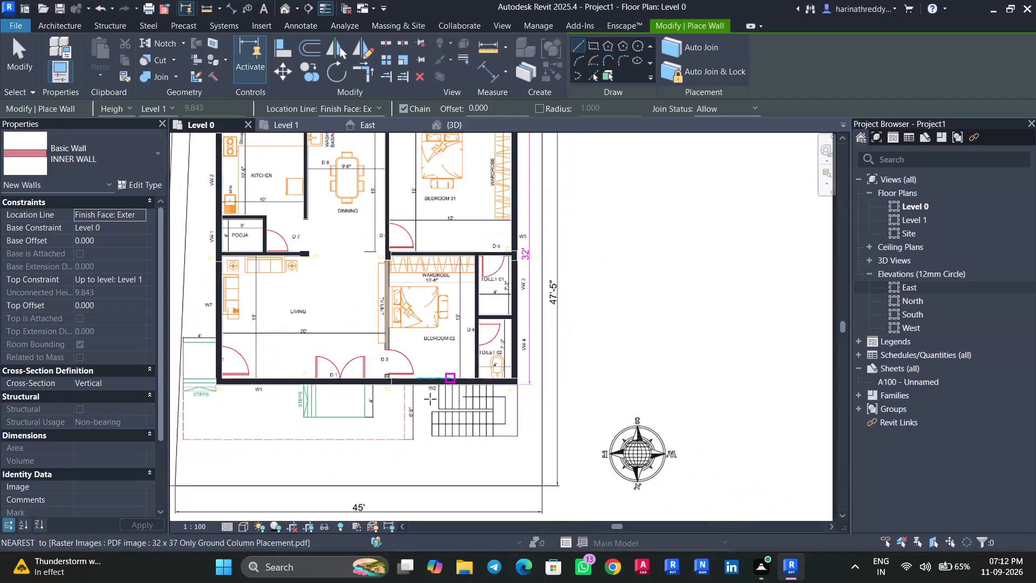
Draw an INNER WALL about 14.5' long between living and Bedroom 02, from the EX WALL near D 3 to the C1 column, matching the plan side.
{"action": "scroll", "coordinate": [427, 401], "scroll_direction": "up", "scroll_amount": 4}
{"action": "scroll", "coordinate": [391, 403], "scroll_direction": "down", "scroll_amount": 1}
{"action": "scroll", "coordinate": [391, 403], "scroll_direction": "up", "scroll_amount": 1}
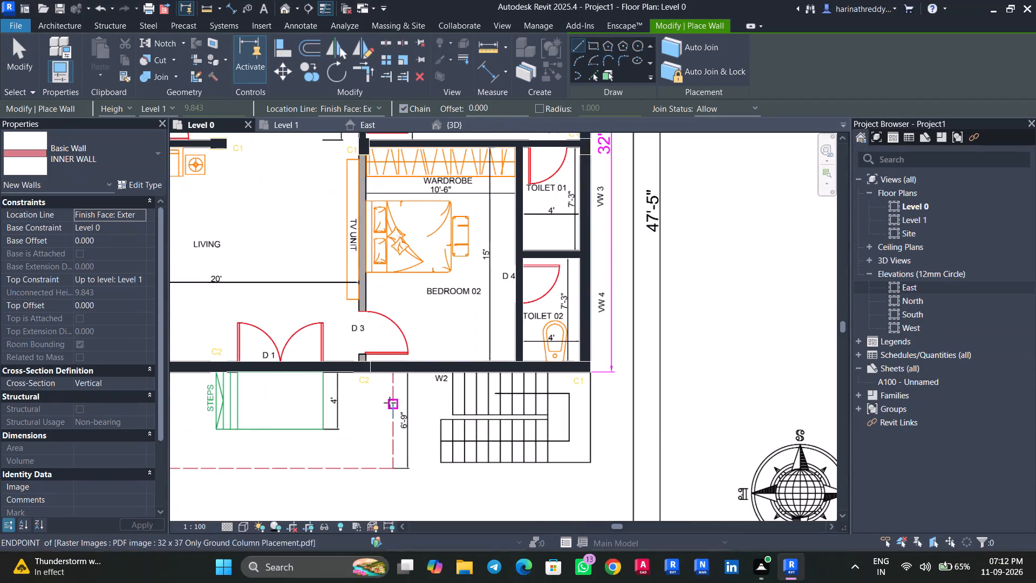
{"action": "middle_click_drag", "start_coordinate": [361, 404], "coordinate": [425, 435]}
{"action": "scroll", "coordinate": [426, 391], "scroll_direction": "up", "scroll_amount": 3}
{"action": "scroll", "coordinate": [426, 391], "scroll_direction": "down", "scroll_amount": 1}
{"action": "scroll", "coordinate": [426, 391], "scroll_direction": "up", "scroll_amount": 7}
{"action": "scroll", "coordinate": [426, 391], "scroll_direction": "down", "scroll_amount": 2}
{"action": "scroll", "coordinate": [426, 391], "scroll_direction": "up", "scroll_amount": 1}
{"action": "scroll", "coordinate": [426, 391], "scroll_direction": "down", "scroll_amount": 2}
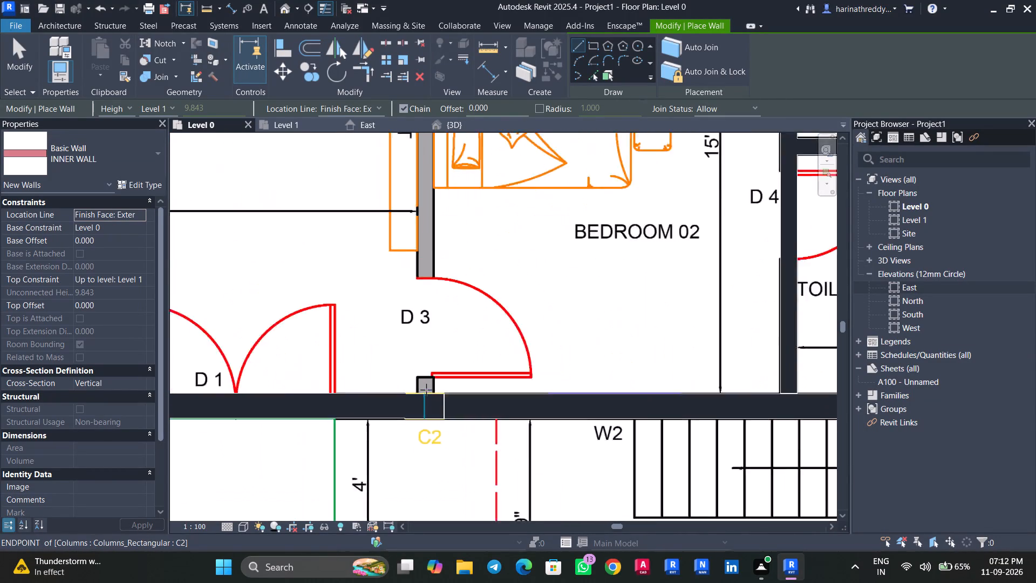
{"action": "scroll", "coordinate": [426, 390], "scroll_direction": "down", "scroll_amount": 6}
{"action": "middle_click_drag", "start_coordinate": [444, 281], "coordinate": [449, 396]}
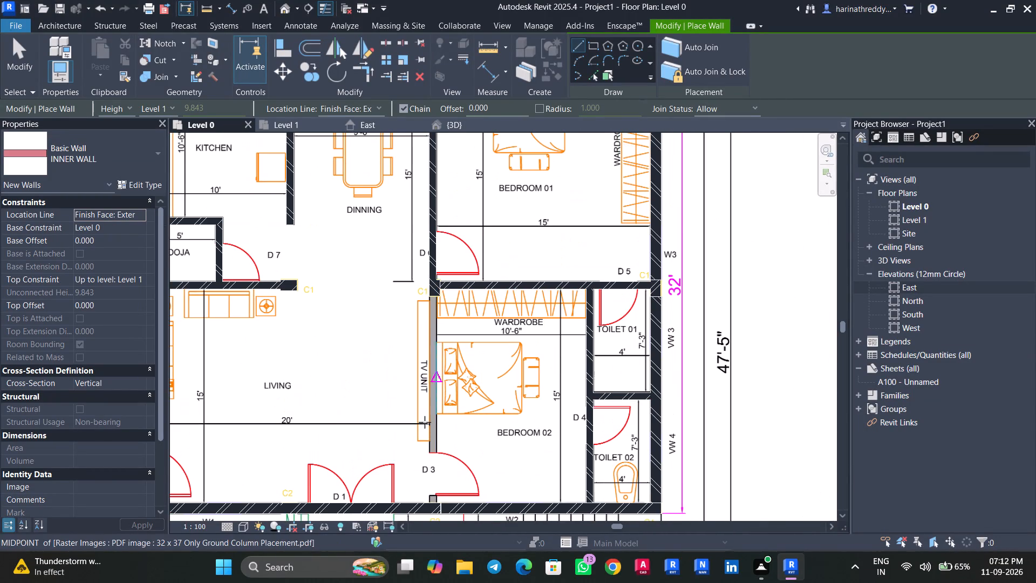
{"action": "scroll", "coordinate": [439, 501], "scroll_direction": "up", "scroll_amount": 3}
{"action": "scroll", "coordinate": [438, 501], "scroll_direction": "down", "scroll_amount": 2}
{"action": "scroll", "coordinate": [438, 501], "scroll_direction": "up", "scroll_amount": 2}
{"action": "left_click", "coordinate": [435, 500]}
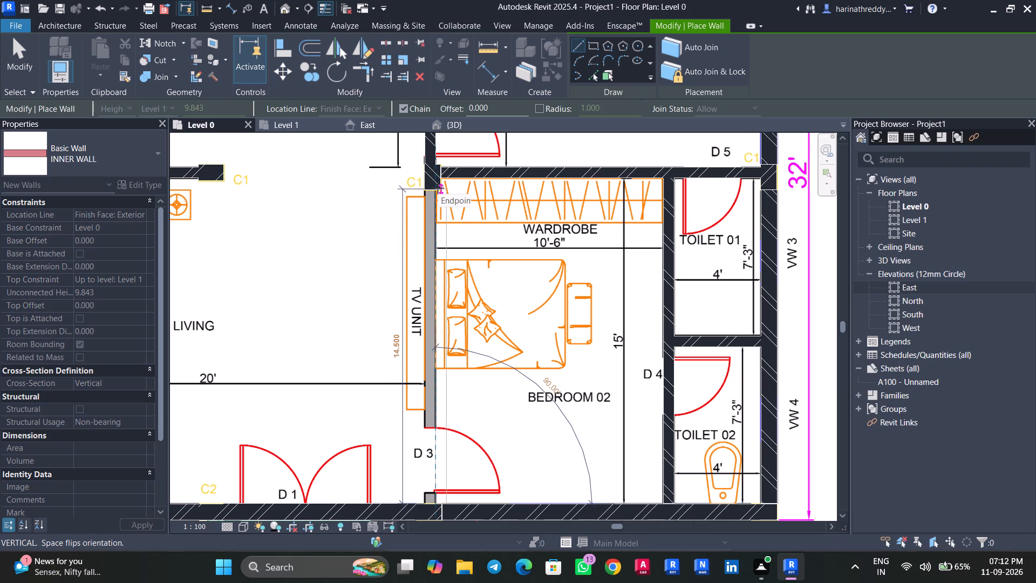
{"action": "scroll", "coordinate": [438, 188], "scroll_direction": "up", "scroll_amount": 1}
{"action": "scroll", "coordinate": [438, 188], "scroll_direction": "down", "scroll_amount": 1}
{"action": "scroll", "coordinate": [438, 188], "scroll_direction": "up", "scroll_amount": 7}
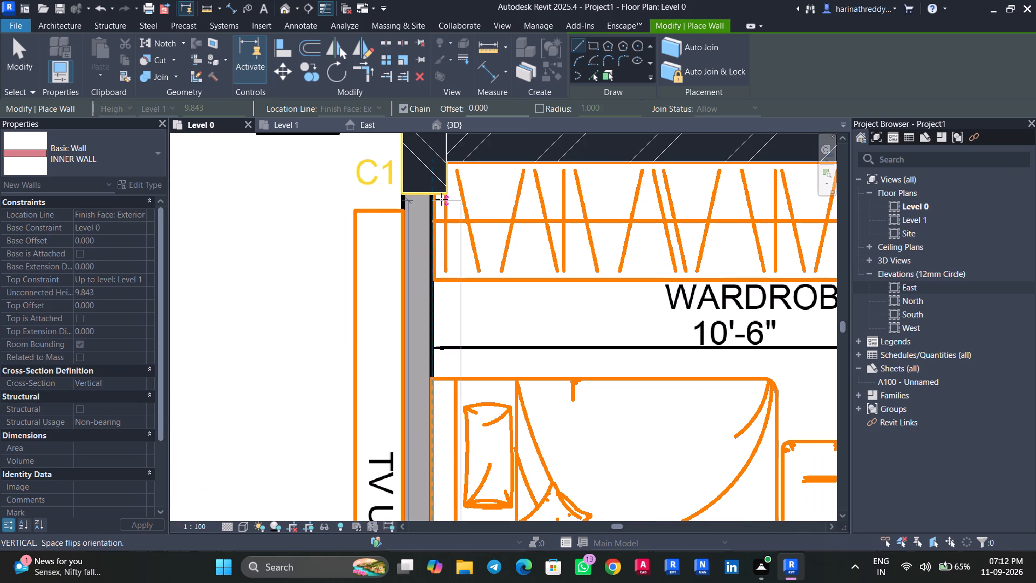
{"action": "key", "text": "space"}
{"action": "left_click", "coordinate": [432, 194]}
{"action": "key", "text": "Escape"}
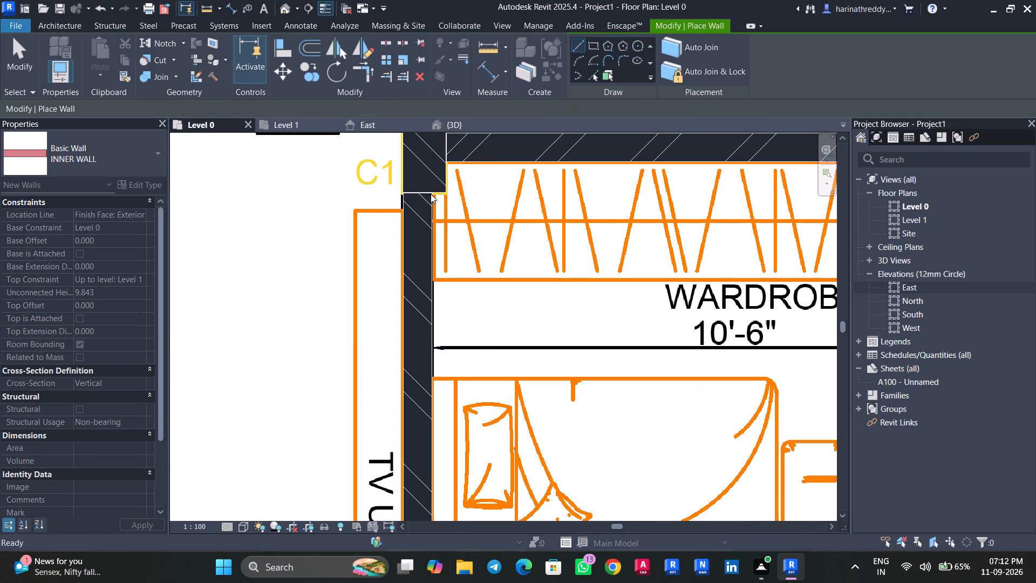
{"action": "key", "text": "Escape"}
{"action": "key", "text": "Escape"}
Examine the living–Bedroom 02 partition, its junction with the C1 column, and the overall wall layout against the plan.
{"action": "left_click", "coordinate": [406, 235]}
{"action": "scroll", "coordinate": [406, 235], "scroll_direction": "down", "scroll_amount": 5}
{"action": "scroll", "coordinate": [482, 316], "scroll_direction": "down", "scroll_amount": 2}
{"action": "scroll", "coordinate": [482, 316], "scroll_direction": "up", "scroll_amount": 1}
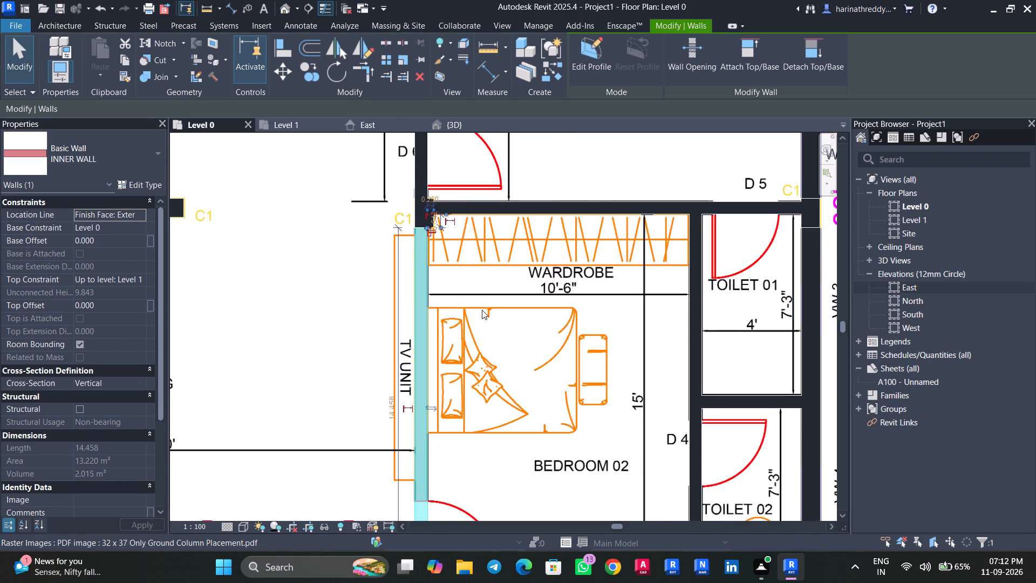
{"action": "scroll", "coordinate": [482, 310], "scroll_direction": "down", "scroll_amount": 3}
{"action": "scroll", "coordinate": [482, 310], "scroll_direction": "up", "scroll_amount": 1}
{"action": "scroll", "coordinate": [482, 310], "scroll_direction": "down", "scroll_amount": 6}
{"action": "key", "text": "Escape"}
{"action": "scroll", "coordinate": [480, 303], "scroll_direction": "down", "scroll_amount": 2}
{"action": "scroll", "coordinate": [480, 303], "scroll_direction": "up", "scroll_amount": 6}
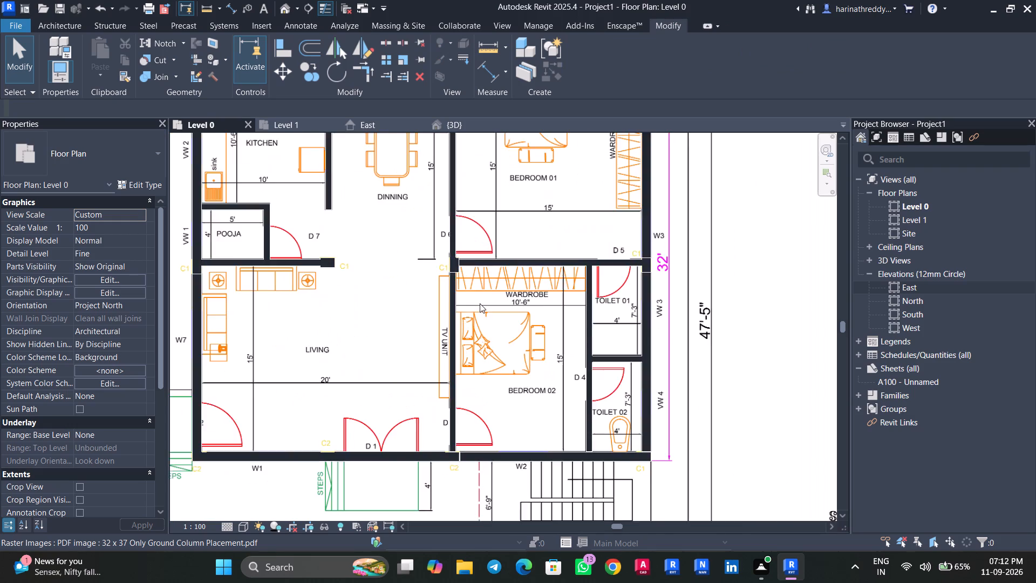
{"action": "scroll", "coordinate": [480, 303], "scroll_direction": "down", "scroll_amount": 5}
{"action": "scroll", "coordinate": [480, 303], "scroll_direction": "up", "scroll_amount": 5}
{"action": "scroll", "coordinate": [481, 302], "scroll_direction": "down", "scroll_amount": 2}
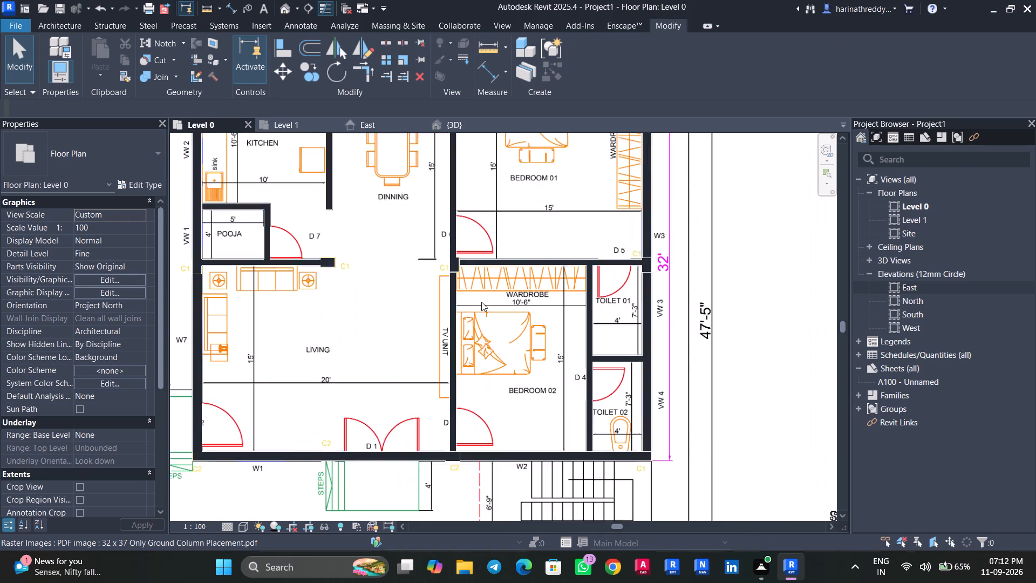
{"action": "scroll", "coordinate": [481, 302], "scroll_direction": "down", "scroll_amount": 2}
{"action": "scroll", "coordinate": [483, 301], "scroll_direction": "up", "scroll_amount": 6}
{"action": "scroll", "coordinate": [484, 301], "scroll_direction": "down", "scroll_amount": 5}
{"action": "scroll", "coordinate": [485, 299], "scroll_direction": "up", "scroll_amount": 1}
{"action": "scroll", "coordinate": [485, 299], "scroll_direction": "down", "scroll_amount": 2}
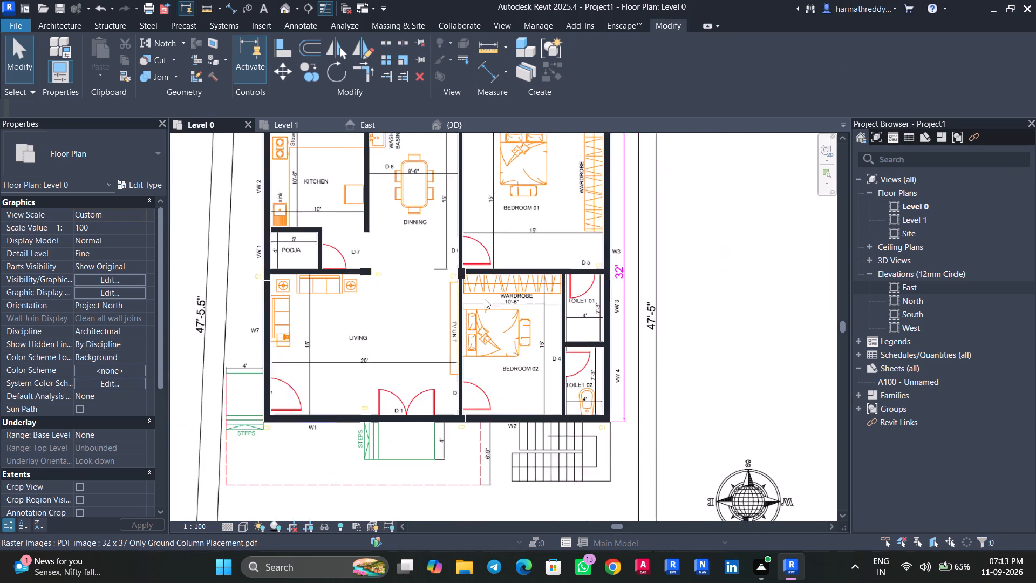
{"action": "scroll", "coordinate": [485, 299], "scroll_direction": "down", "scroll_amount": 12}
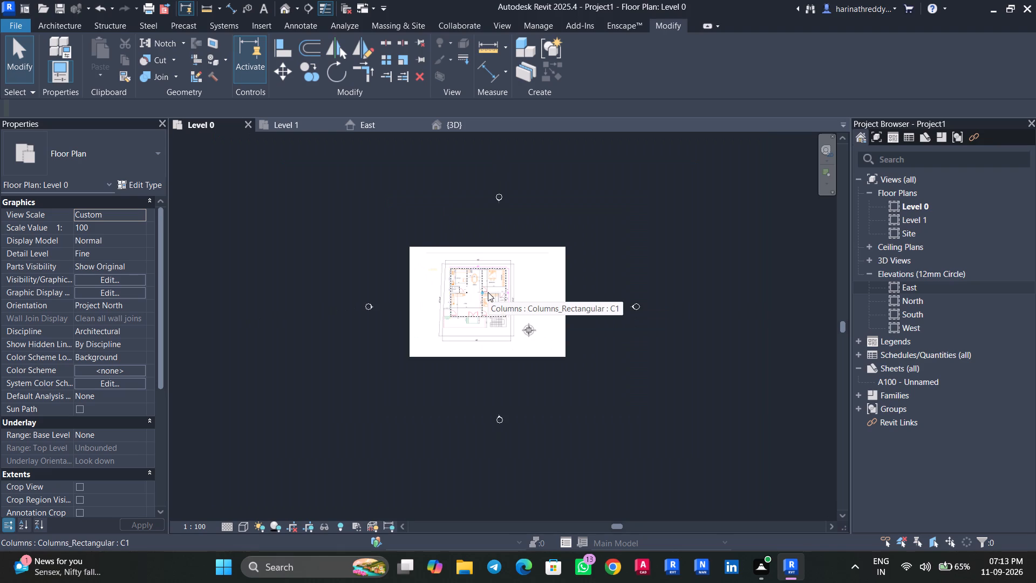
{"action": "scroll", "coordinate": [488, 292], "scroll_direction": "up", "scroll_amount": 3}
{"action": "scroll", "coordinate": [489, 292], "scroll_direction": "down", "scroll_amount": 4}
{"action": "scroll", "coordinate": [489, 276], "scroll_direction": "up", "scroll_amount": 11}
{"action": "scroll", "coordinate": [489, 276], "scroll_direction": "down", "scroll_amount": 1}
{"action": "scroll", "coordinate": [489, 276], "scroll_direction": "up", "scroll_amount": 2}
{"action": "scroll", "coordinate": [489, 276], "scroll_direction": "down", "scroll_amount": 1}
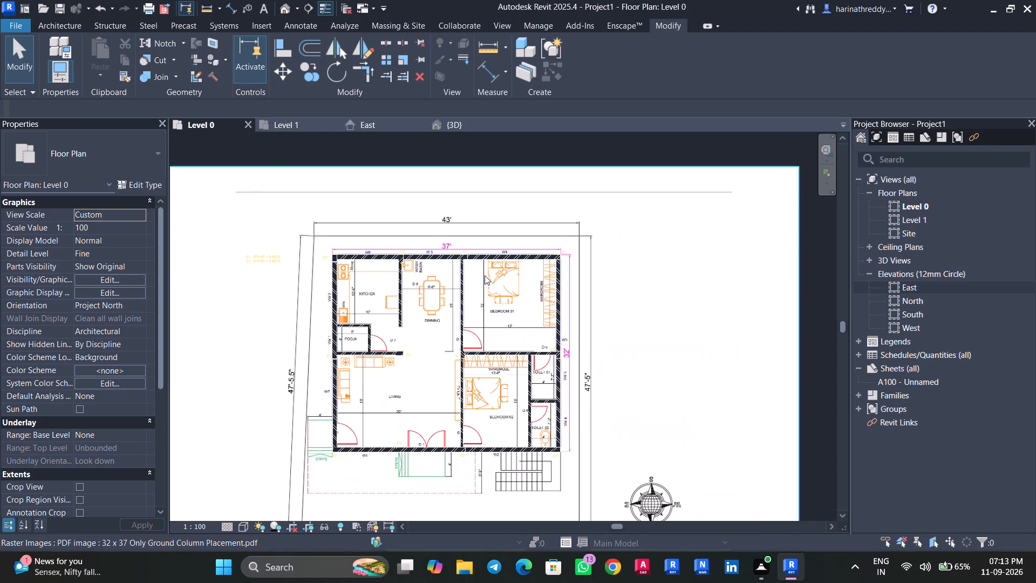
{"action": "scroll", "coordinate": [493, 333], "scroll_direction": "up", "scroll_amount": 8}
{"action": "middle_click_drag", "start_coordinate": [466, 350], "coordinate": [515, 226]}
{"action": "key", "text": "Escape"}
{"action": "key", "text": "Escape"}
{"action": "scroll", "coordinate": [458, 281], "scroll_direction": "up", "scroll_amount": 1}
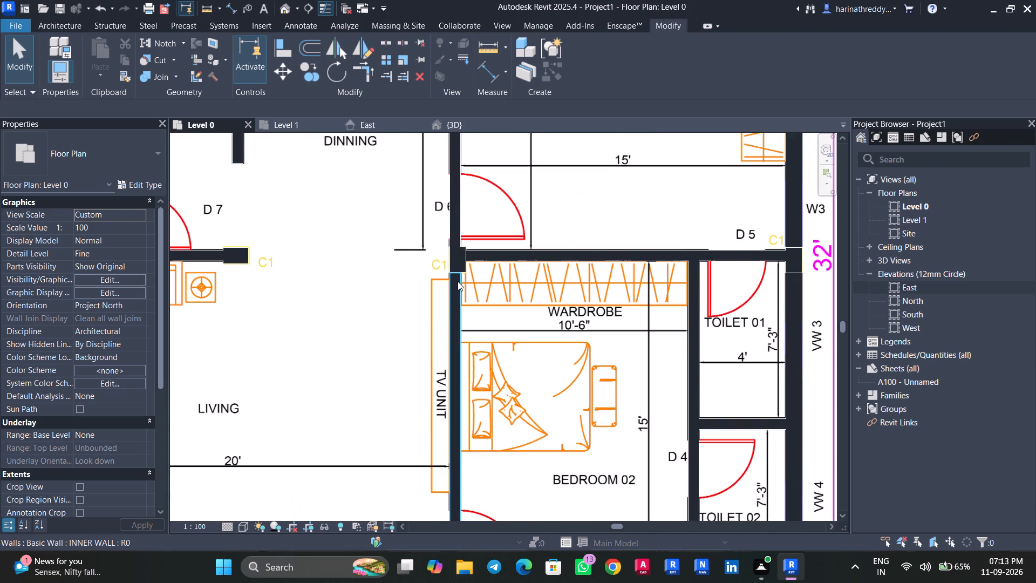
{"action": "left_click", "coordinate": [458, 281]}
{"action": "scroll", "coordinate": [455, 281], "scroll_direction": "up", "scroll_amount": 13}
{"action": "key", "text": "Escape"}
{"action": "left_click", "coordinate": [476, 247]}
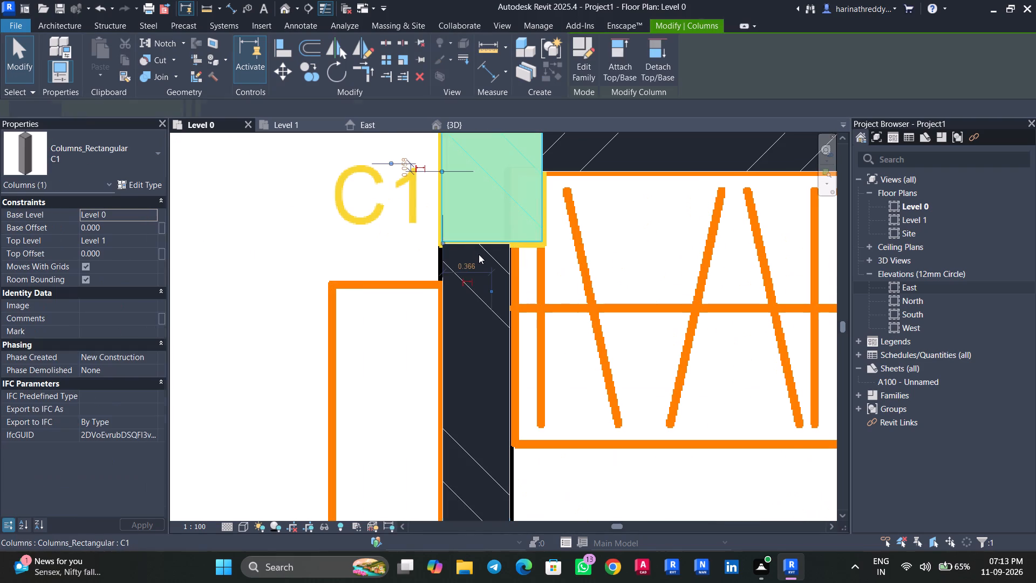
{"action": "middle_click_drag", "start_coordinate": [479, 263], "coordinate": [476, 351]}
{"action": "scroll", "coordinate": [476, 350], "scroll_direction": "up", "scroll_amount": 1}
{"action": "key", "text": "Escape"}
{"action": "scroll", "coordinate": [440, 186], "scroll_direction": "down", "scroll_amount": 5}
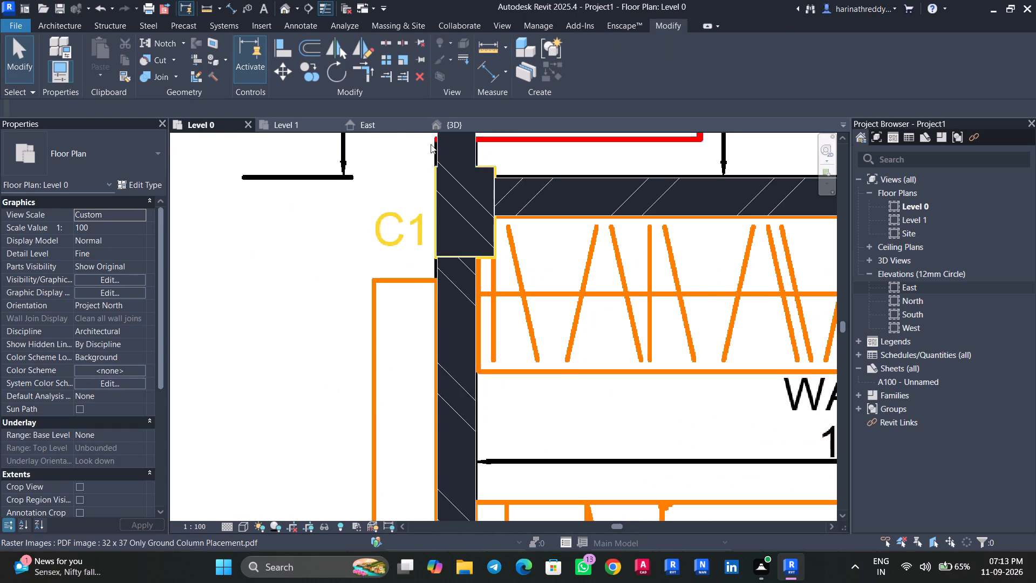
In the 3D view, set the C1 column type's material to Concrete, Cast-in-Place, Gray.
{"action": "left_click", "coordinate": [448, 126]}
{"action": "scroll", "coordinate": [407, 272], "scroll_direction": "down", "scroll_amount": 2}
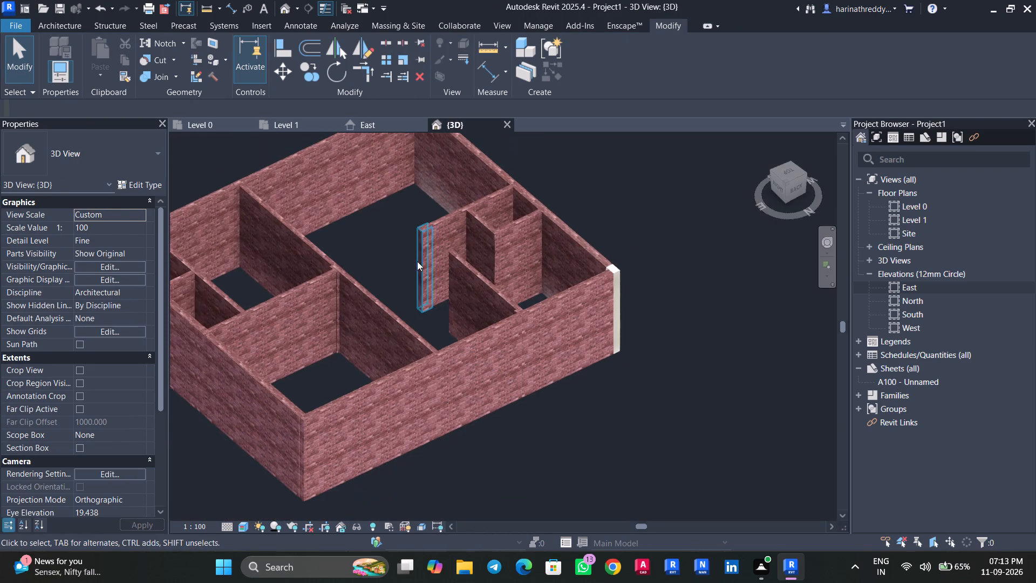
{"action": "left_click", "coordinate": [420, 257]}
{"action": "scroll", "coordinate": [420, 257], "scroll_direction": "up", "scroll_amount": 1}
{"action": "scroll", "coordinate": [420, 257], "scroll_direction": "down", "scroll_amount": 2}
{"action": "scroll", "coordinate": [420, 257], "scroll_direction": "up", "scroll_amount": 10}
{"action": "scroll", "coordinate": [420, 256], "scroll_direction": "down", "scroll_amount": 2}
{"action": "scroll", "coordinate": [420, 256], "scroll_direction": "up", "scroll_amount": 1}
{"action": "key", "text": "Escape"}
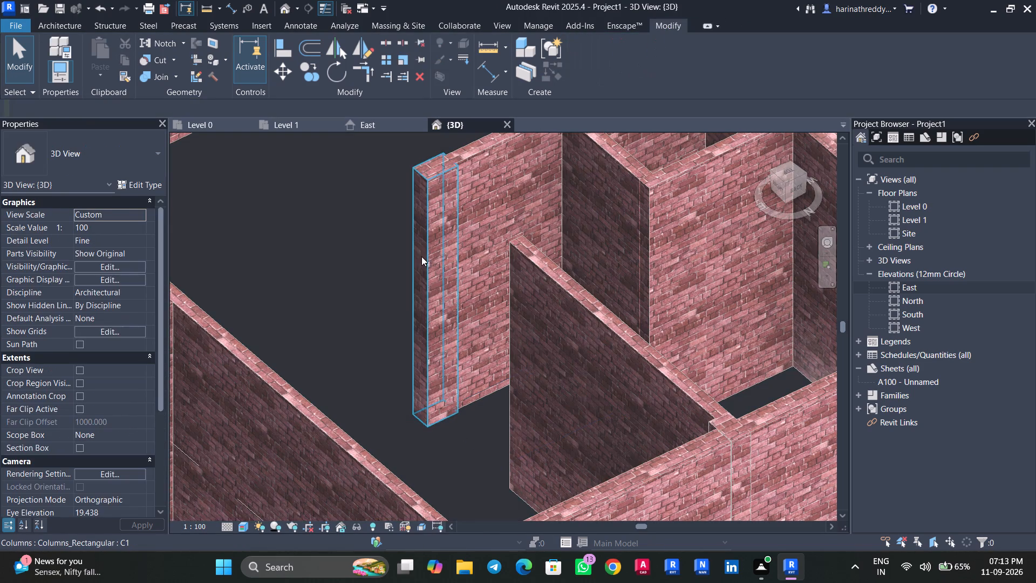
{"action": "left_click", "coordinate": [421, 256]}
{"action": "left_click", "coordinate": [139, 184]}
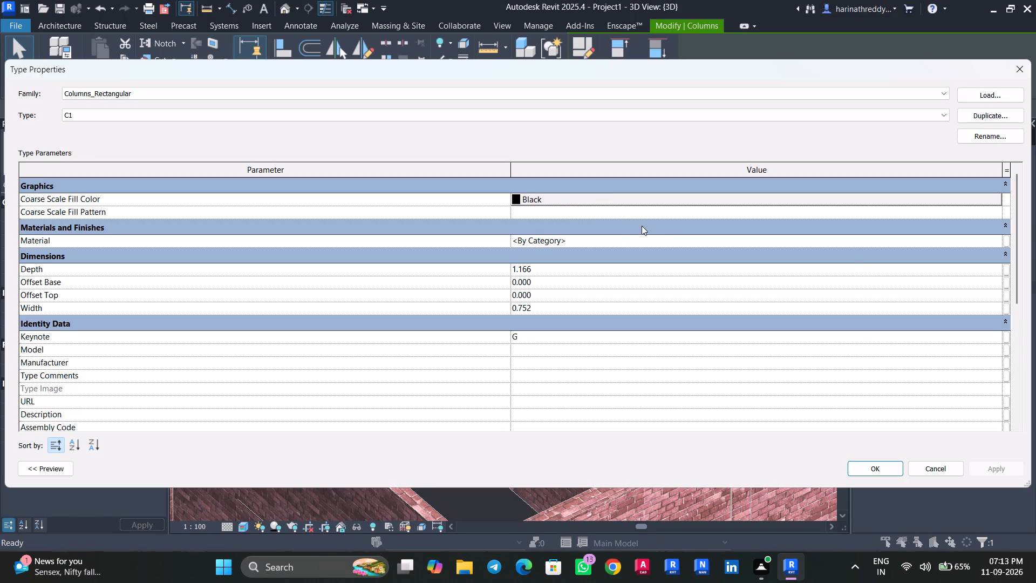
{"action": "left_click", "coordinate": [644, 235]}
{"action": "left_click", "coordinate": [996, 239]}
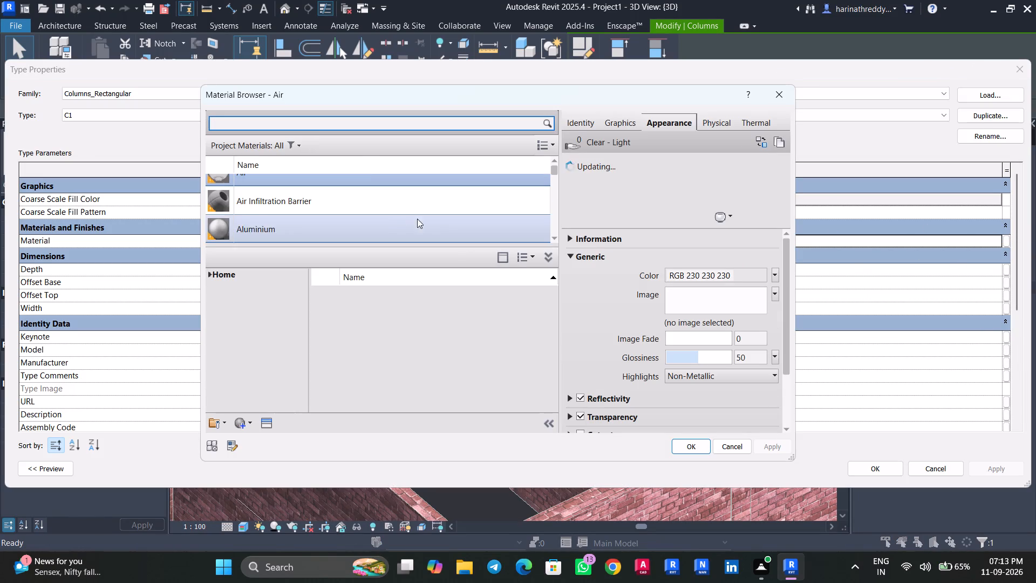
{"action": "left_click", "coordinate": [360, 126]}
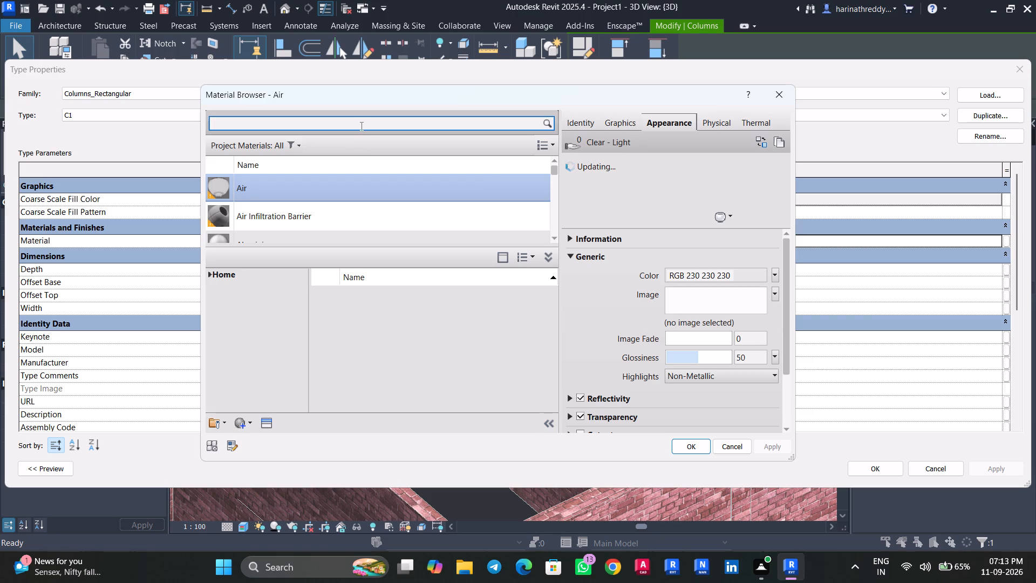
{"action": "type", "text": "CONCRETE"}
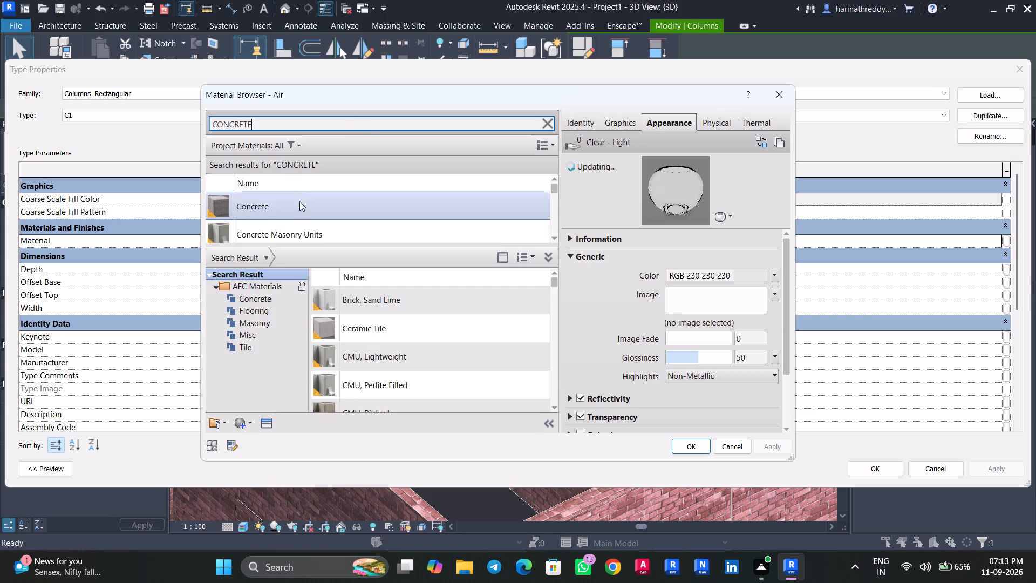
{"action": "left_click", "coordinate": [310, 224]}
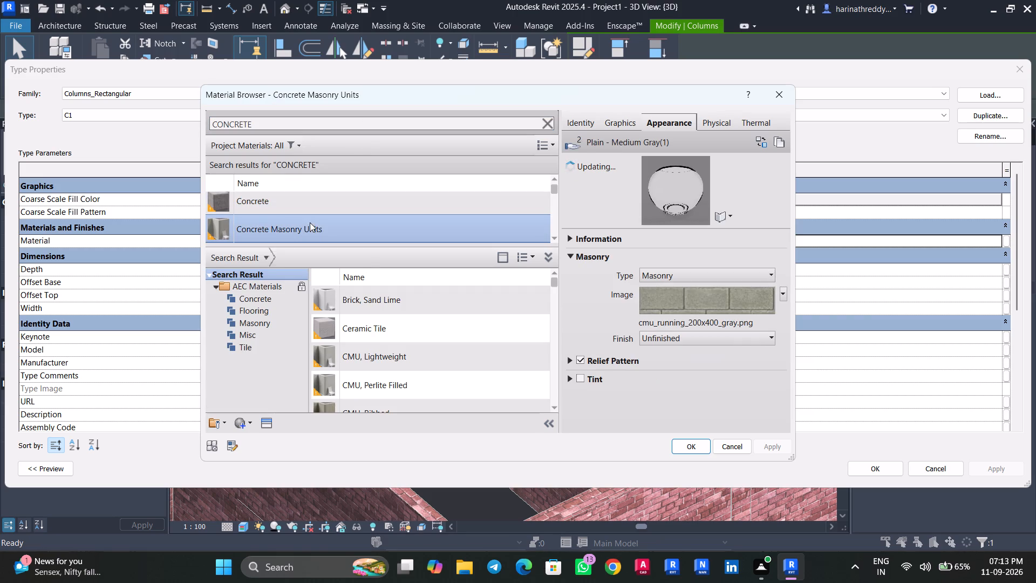
{"action": "scroll", "coordinate": [327, 176], "scroll_direction": "down", "scroll_amount": 2}
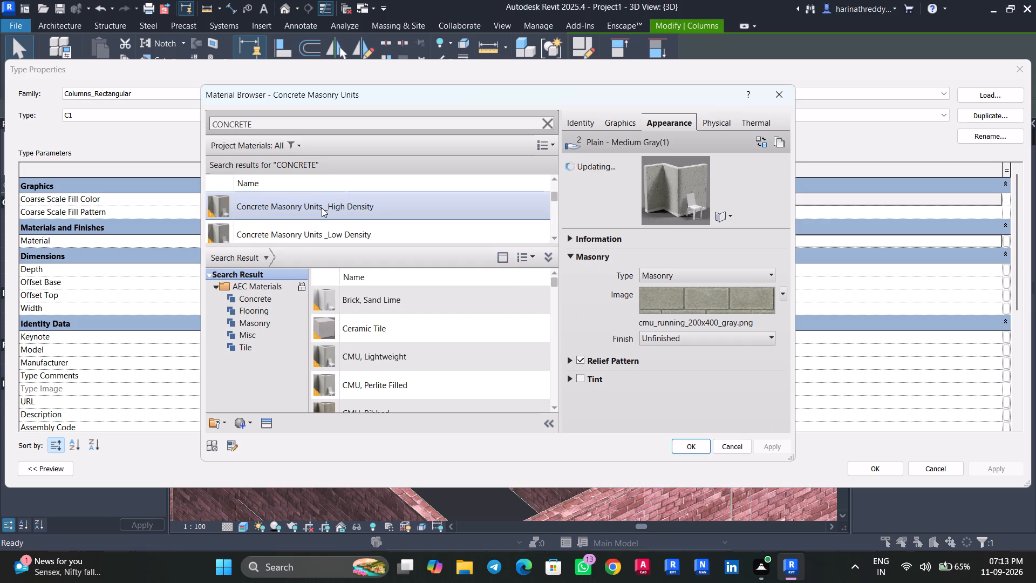
{"action": "scroll", "coordinate": [322, 208], "scroll_direction": "down", "scroll_amount": 1}
{"action": "scroll", "coordinate": [322, 208], "scroll_direction": "up", "scroll_amount": 4}
{"action": "scroll", "coordinate": [322, 208], "scroll_direction": "down", "scroll_amount": 3}
{"action": "scroll", "coordinate": [322, 208], "scroll_direction": "up", "scroll_amount": 1}
{"action": "scroll", "coordinate": [322, 208], "scroll_direction": "down", "scroll_amount": 2}
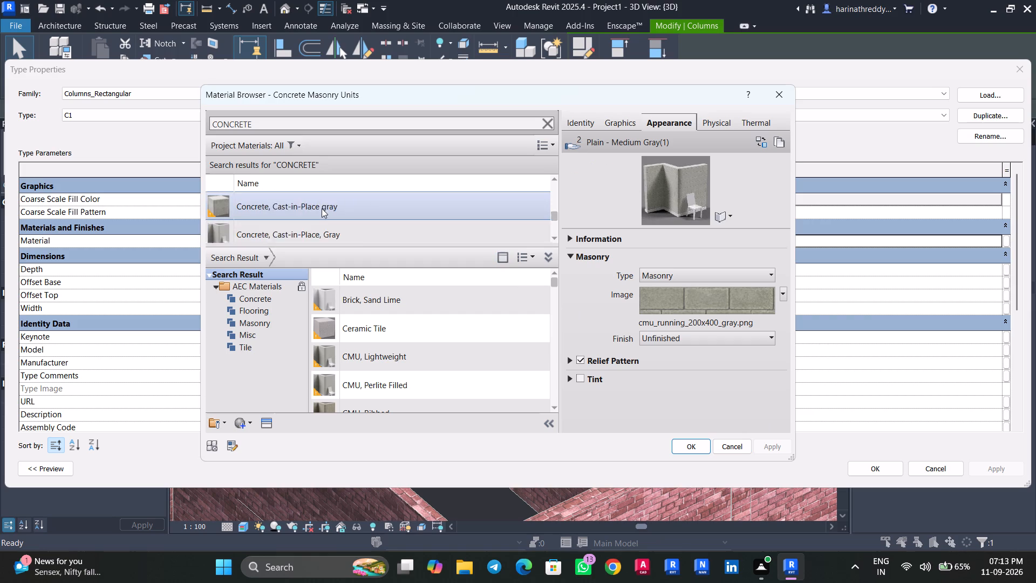
{"action": "scroll", "coordinate": [322, 208], "scroll_direction": "down", "scroll_amount": 2}
{"action": "scroll", "coordinate": [322, 208], "scroll_direction": "up", "scroll_amount": 5}
{"action": "scroll", "coordinate": [322, 208], "scroll_direction": "down", "scroll_amount": 2}
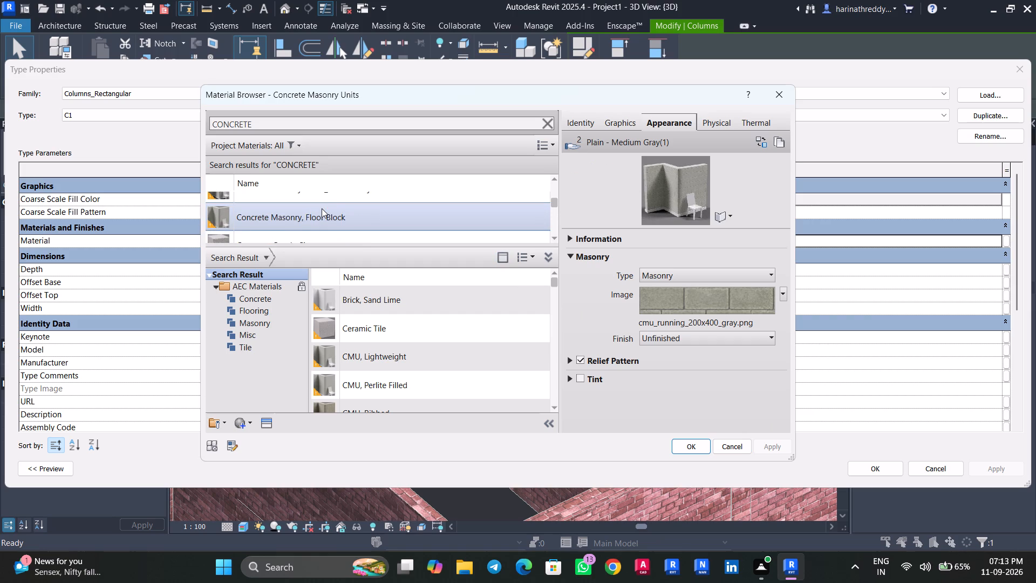
{"action": "scroll", "coordinate": [322, 208], "scroll_direction": "down", "scroll_amount": 4}
{"action": "scroll", "coordinate": [322, 208], "scroll_direction": "up", "scroll_amount": 1}
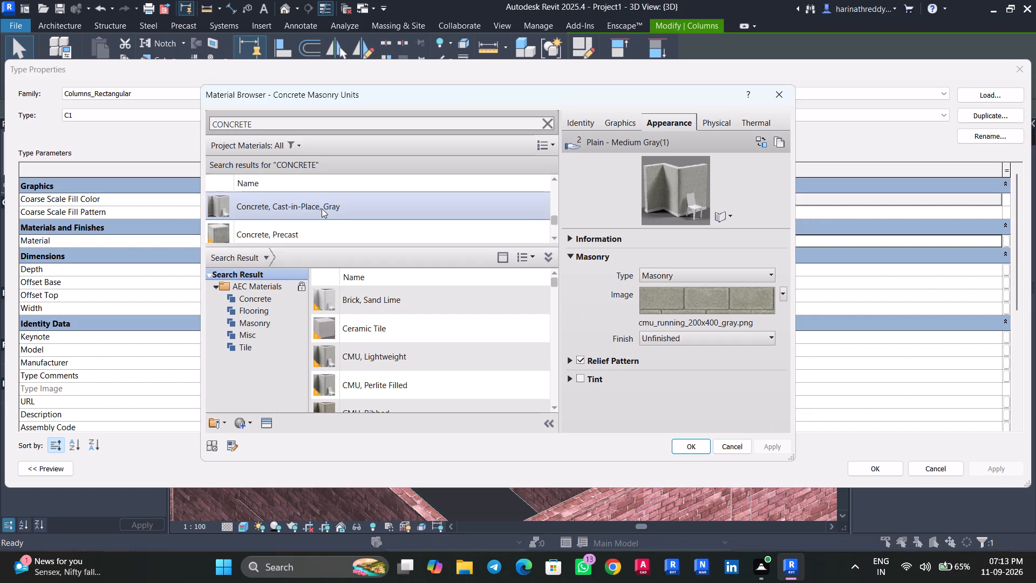
{"action": "scroll", "coordinate": [322, 208], "scroll_direction": "up", "scroll_amount": 4}
{"action": "scroll", "coordinate": [322, 208], "scroll_direction": "down", "scroll_amount": 3}
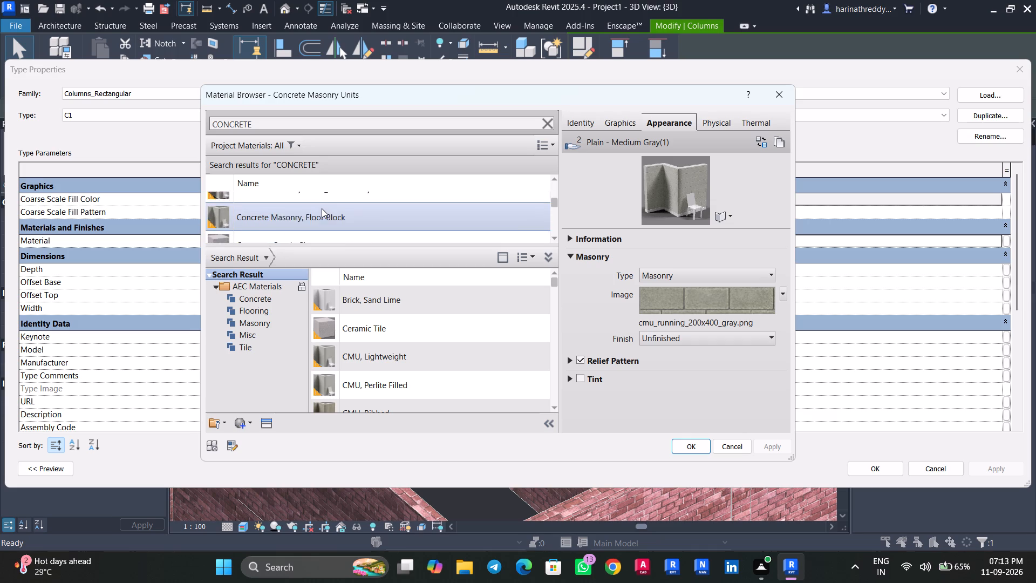
{"action": "scroll", "coordinate": [322, 208], "scroll_direction": "down", "scroll_amount": 8}
{"action": "scroll", "coordinate": [322, 208], "scroll_direction": "up", "scroll_amount": 1}
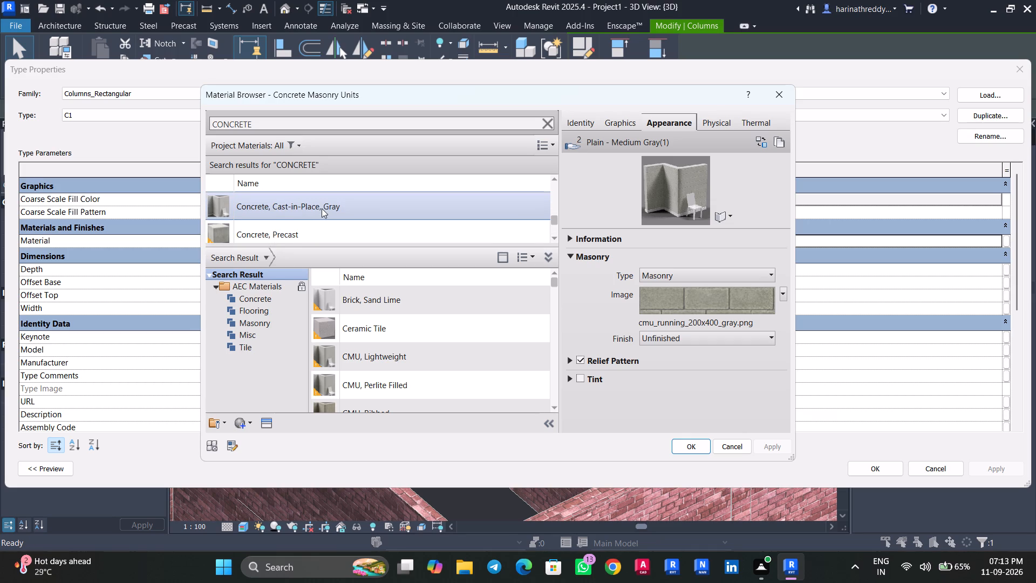
{"action": "left_click", "coordinate": [322, 208]}
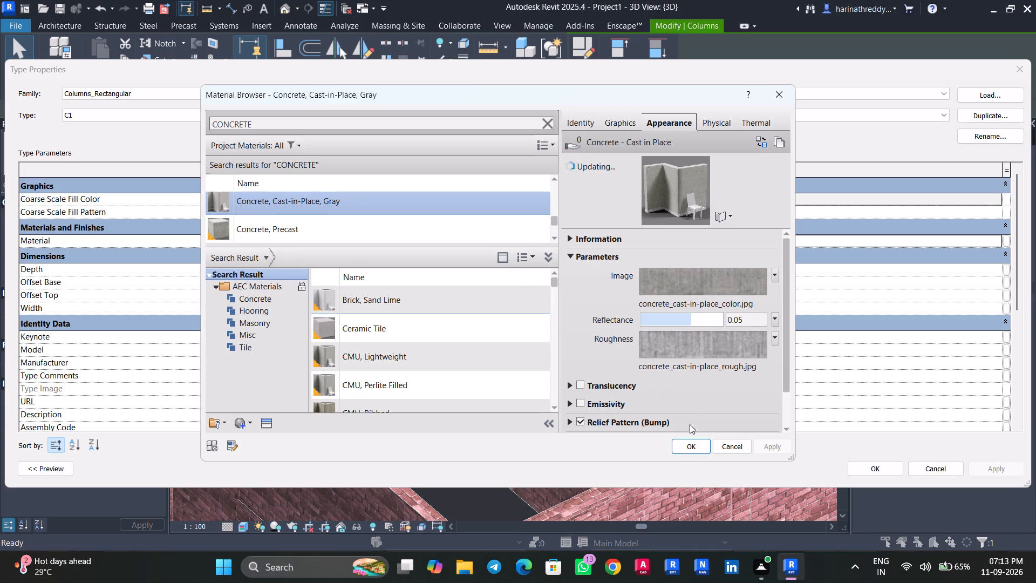
{"action": "left_click", "coordinate": [691, 450]}
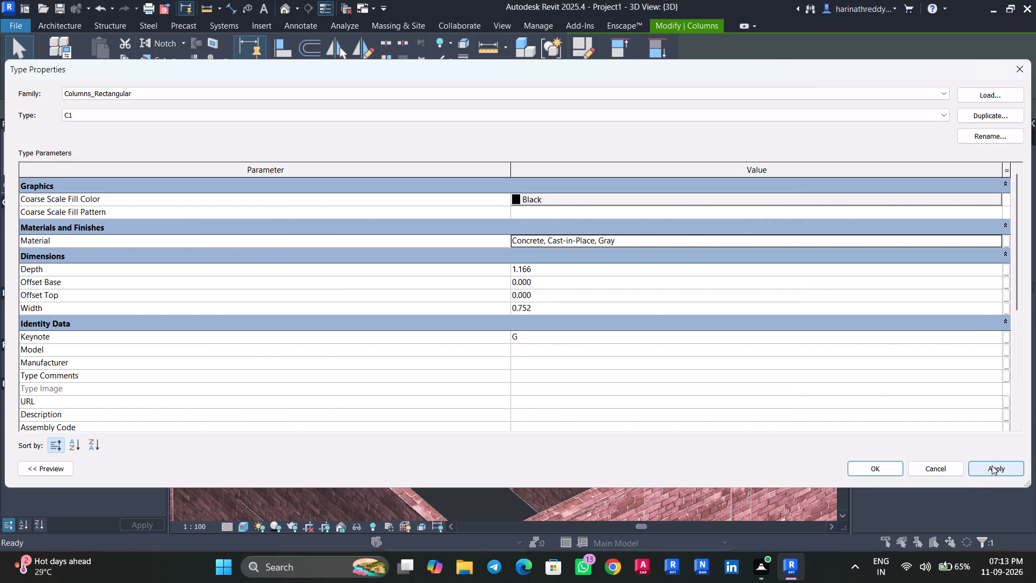
{"action": "left_click", "coordinate": [990, 468]}
{"action": "left_click", "coordinate": [874, 466]}
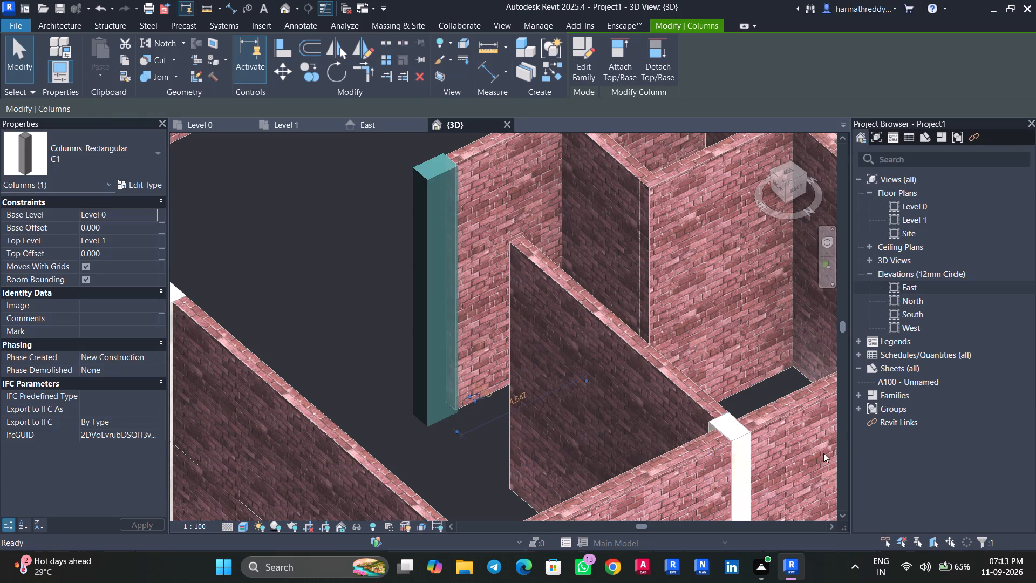
{"action": "key", "text": "Escape"}
Examine the concrete finish of the columns around the building from several sides in 3D.
{"action": "scroll", "coordinate": [399, 383], "scroll_direction": "up", "scroll_amount": 9}
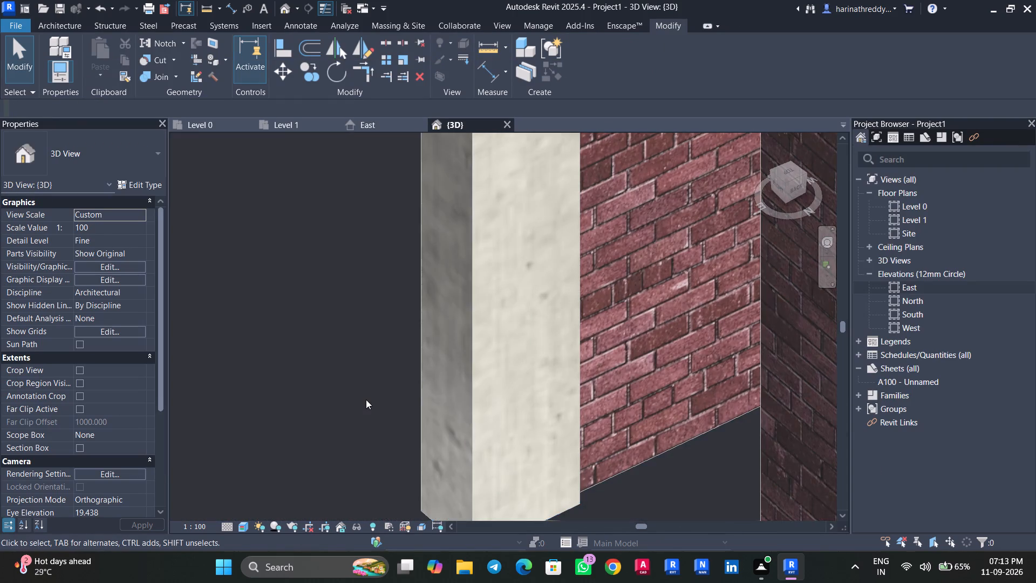
{"action": "scroll", "coordinate": [366, 399], "scroll_direction": "down", "scroll_amount": 10}
{"action": "scroll", "coordinate": [367, 391], "scroll_direction": "up", "scroll_amount": 1}
{"action": "scroll", "coordinate": [367, 391], "scroll_direction": "down", "scroll_amount": 9}
{"action": "scroll", "coordinate": [367, 390], "scroll_direction": "up", "scroll_amount": 1}
{"action": "scroll", "coordinate": [367, 390], "scroll_direction": "down", "scroll_amount": 1}
{"action": "middle_click_drag", "start_coordinate": [542, 494], "coordinate": [669, 457], "text": "shift"}
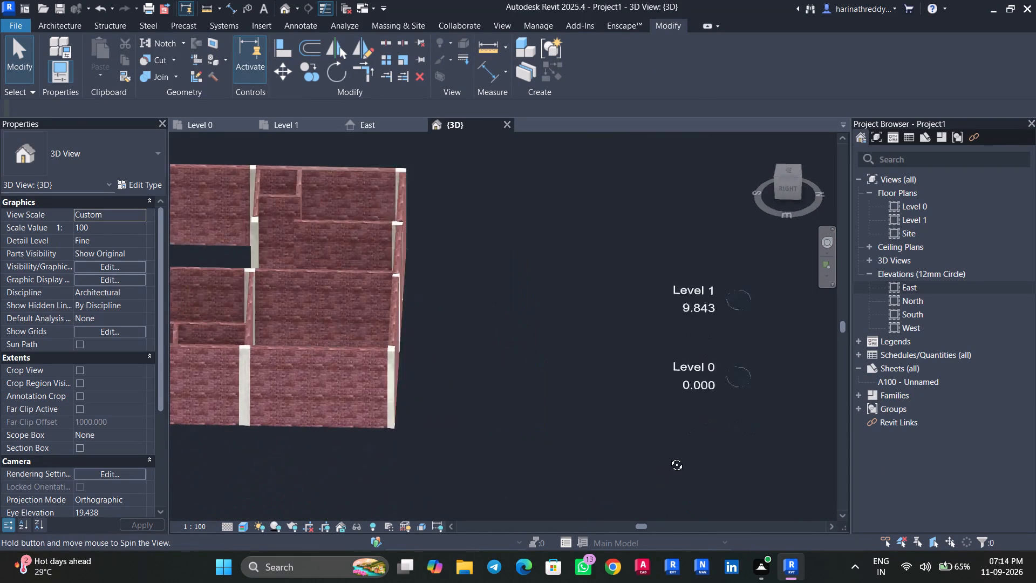
{"action": "middle_click_drag", "start_coordinate": [669, 457], "coordinate": [563, 416], "text": "shift"}
{"action": "scroll", "coordinate": [550, 425], "scroll_direction": "up", "scroll_amount": 1}
{"action": "middle_click_drag", "start_coordinate": [556, 429], "coordinate": [946, 423]}
{"action": "scroll", "coordinate": [752, 421], "scroll_direction": "up", "scroll_amount": 4}
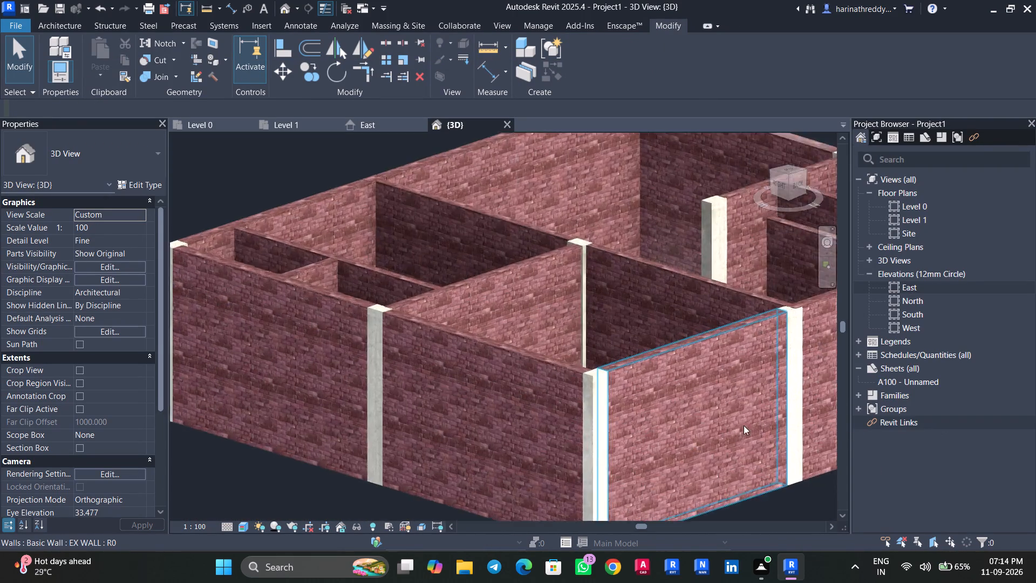
{"action": "scroll", "coordinate": [744, 425], "scroll_direction": "up", "scroll_amount": 2}
{"action": "scroll", "coordinate": [714, 433], "scroll_direction": "down", "scroll_amount": 1}
{"action": "scroll", "coordinate": [713, 433], "scroll_direction": "up", "scroll_amount": 3}
Change the C1 column type's material to Concrete, Precast.
{"action": "left_click", "coordinate": [500, 361]}
{"action": "left_click", "coordinate": [144, 187]}
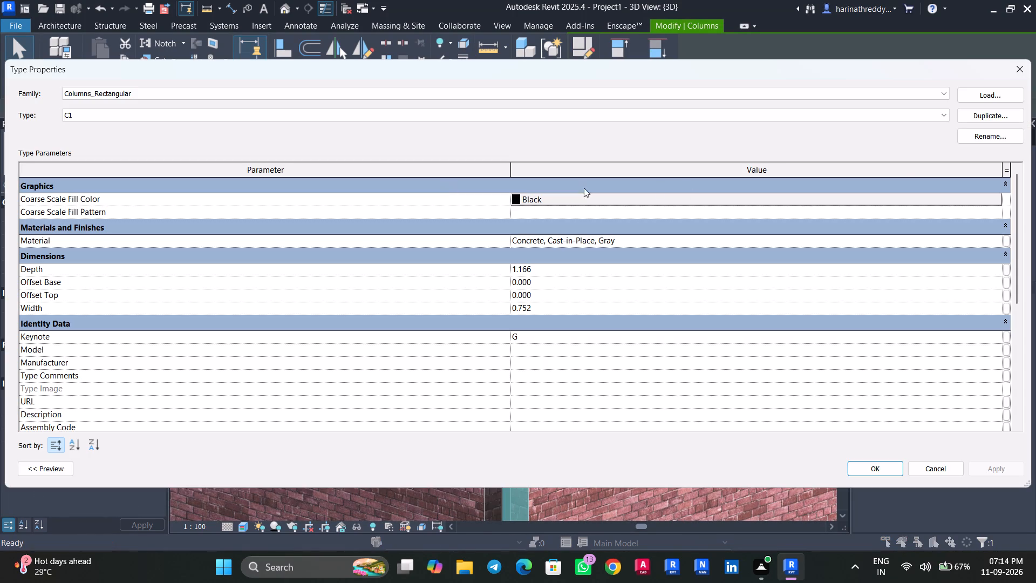
{"action": "left_click", "coordinate": [996, 212]}
{"action": "left_click", "coordinate": [798, 150]}
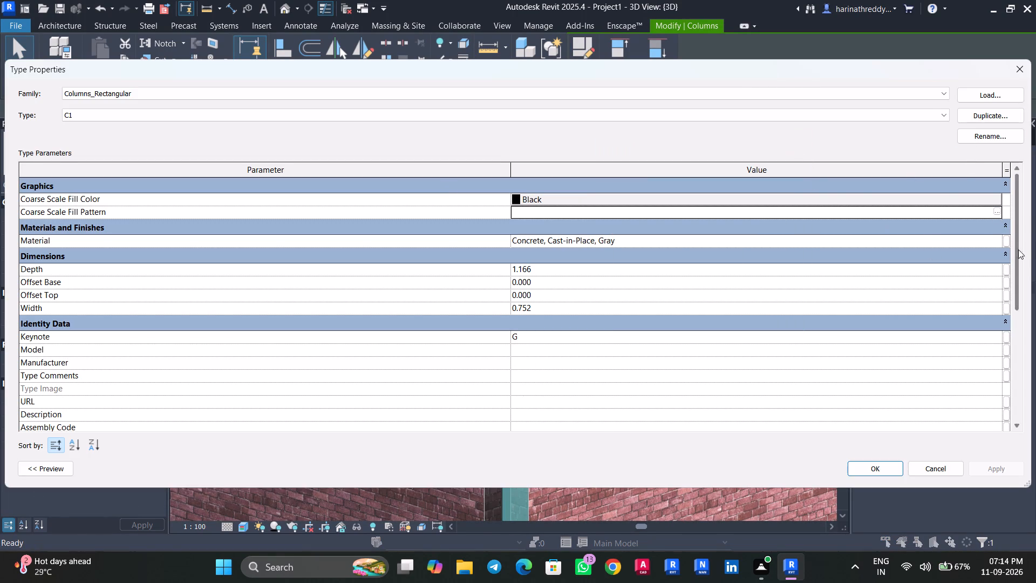
{"action": "left_click", "coordinate": [996, 244]}
{"action": "left_click", "coordinate": [996, 240]}
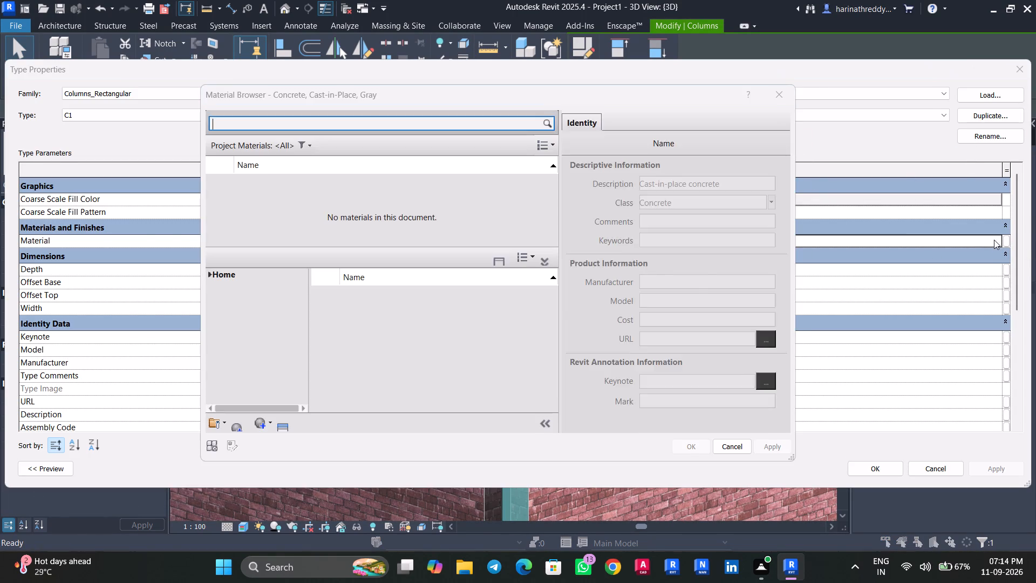
{"action": "left_click", "coordinate": [280, 224]}
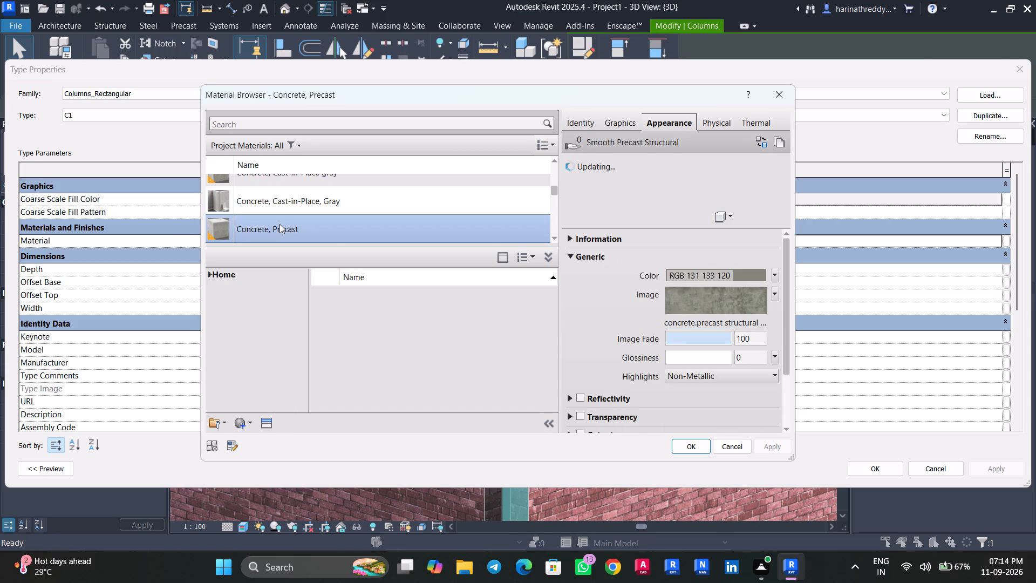
{"action": "left_click", "coordinate": [703, 439]}
{"action": "left_click", "coordinate": [982, 469]}
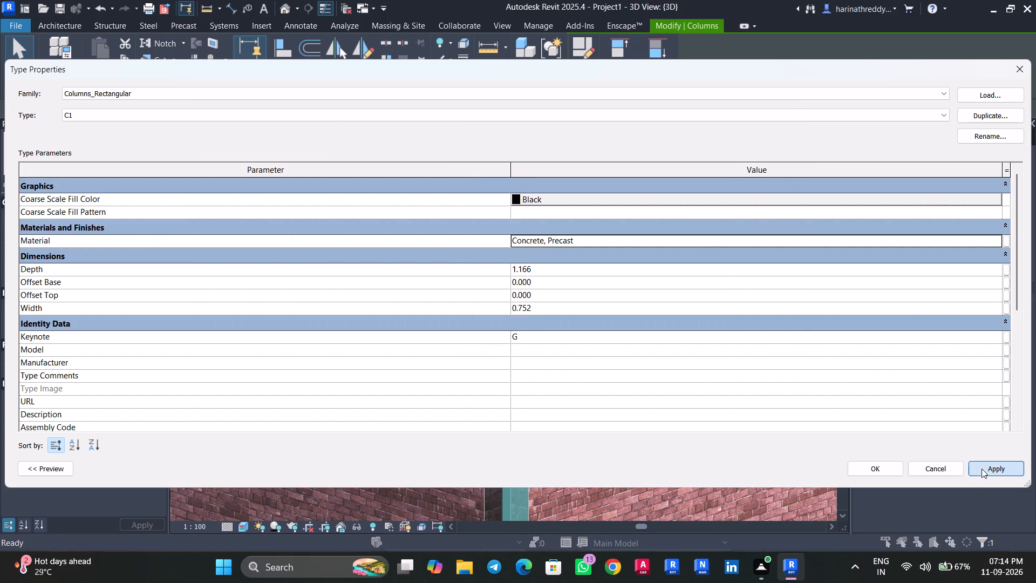
{"action": "left_click", "coordinate": [887, 465]}
{"action": "key", "text": "Escape"}
Inspect the C1 columns at the corners, along the exterior walls and inside the building in 3D, checking their type and concrete finish.
{"action": "left_click", "coordinate": [494, 210]}
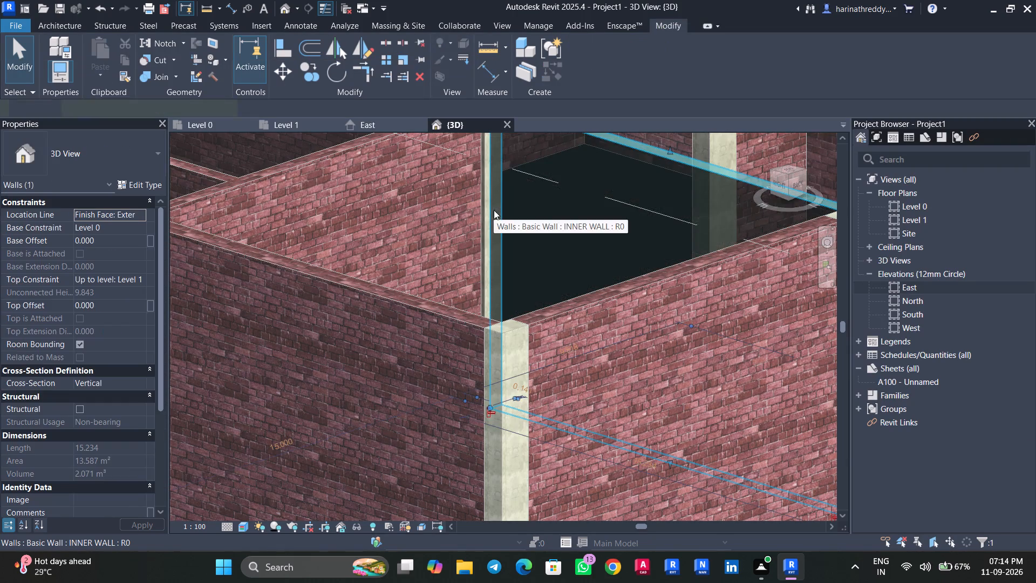
{"action": "key", "text": "Escape"}
{"action": "left_click", "coordinate": [485, 202]}
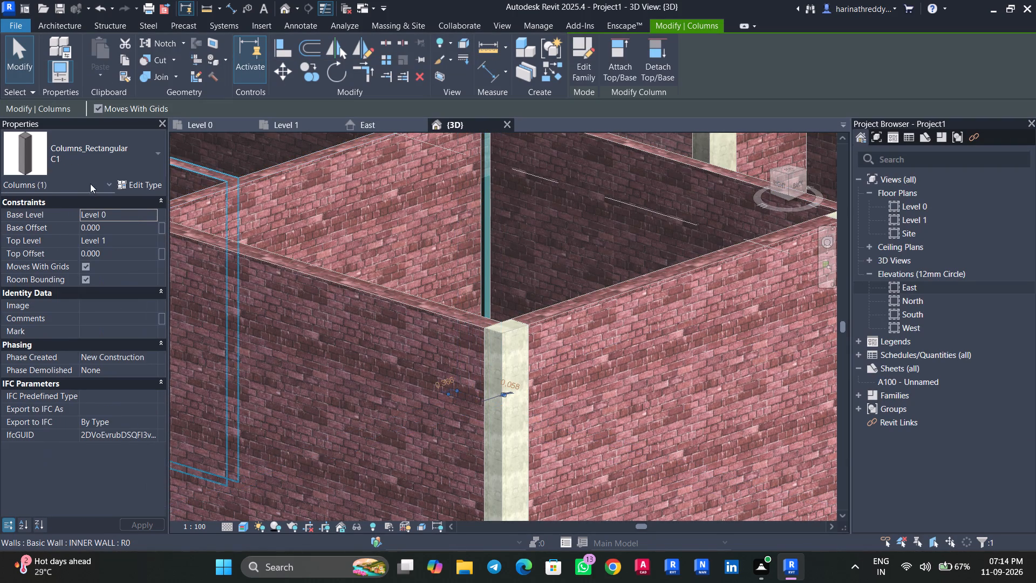
{"action": "scroll", "coordinate": [240, 275], "scroll_direction": "down", "scroll_amount": 3}
{"action": "scroll", "coordinate": [240, 275], "scroll_direction": "up", "scroll_amount": 1}
{"action": "scroll", "coordinate": [242, 266], "scroll_direction": "down", "scroll_amount": 5}
{"action": "key", "text": "Escape"}
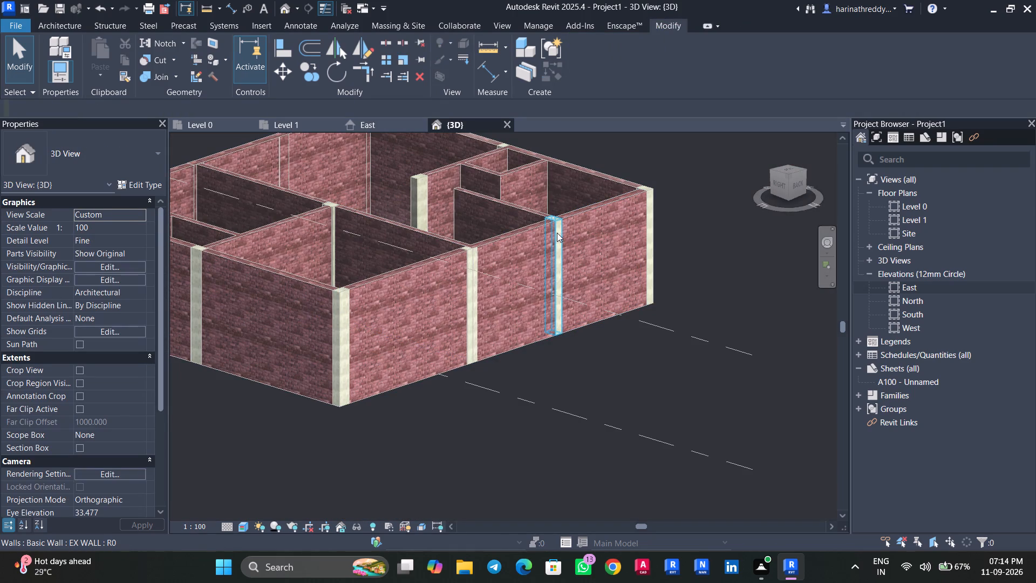
{"action": "left_click", "coordinate": [557, 233]}
{"action": "key", "text": "Escape"}
{"action": "left_click", "coordinate": [560, 223]}
{"action": "key", "text": "Escape"}
{"action": "scroll", "coordinate": [557, 215], "scroll_direction": "up", "scroll_amount": 2}
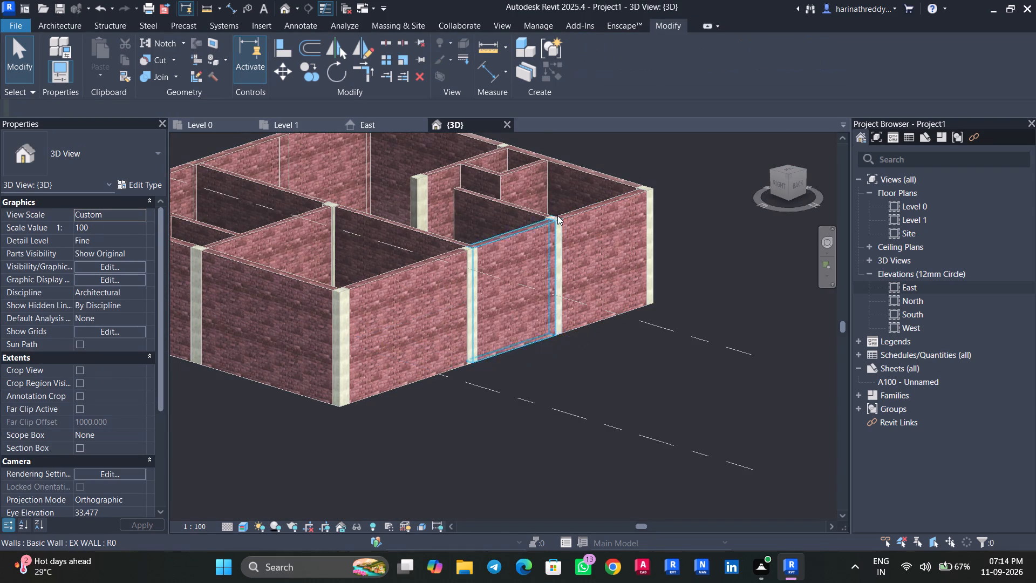
{"action": "scroll", "coordinate": [557, 215], "scroll_direction": "up", "scroll_amount": 7}
{"action": "left_click", "coordinate": [563, 230]}
{"action": "scroll", "coordinate": [563, 230], "scroll_direction": "down", "scroll_amount": 8}
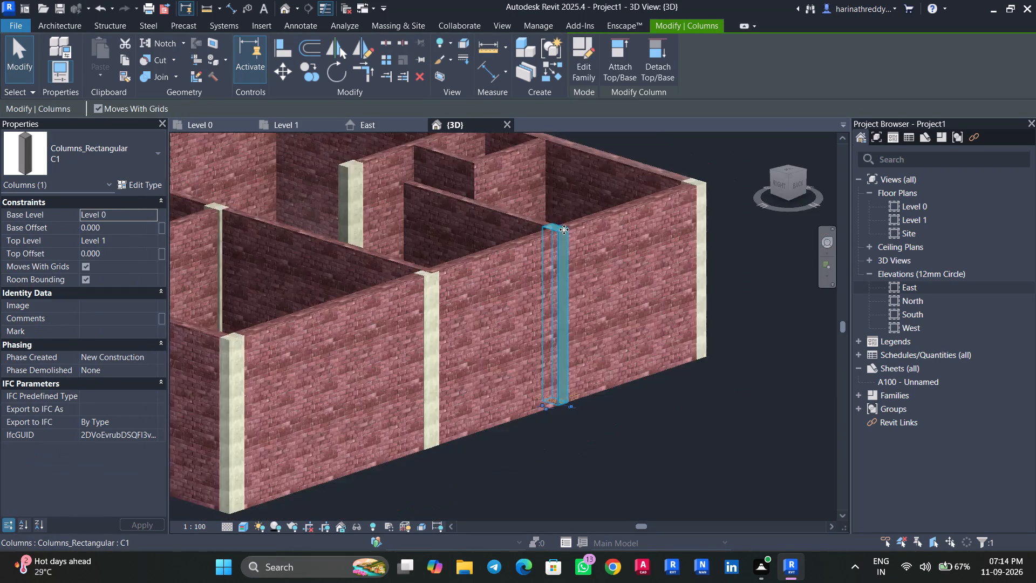
{"action": "scroll", "coordinate": [564, 229], "scroll_direction": "down", "scroll_amount": 2}
{"action": "scroll", "coordinate": [564, 227], "scroll_direction": "up", "scroll_amount": 2}
{"action": "scroll", "coordinate": [564, 226], "scroll_direction": "down", "scroll_amount": 2}
{"action": "key", "text": "Escape"}
{"action": "middle_click_drag", "start_coordinate": [421, 421], "coordinate": [562, 432], "text": "shift"}
{"action": "scroll", "coordinate": [324, 300], "scroll_direction": "up", "scroll_amount": 1}
{"action": "middle_click_drag", "start_coordinate": [329, 305], "coordinate": [749, 374]}
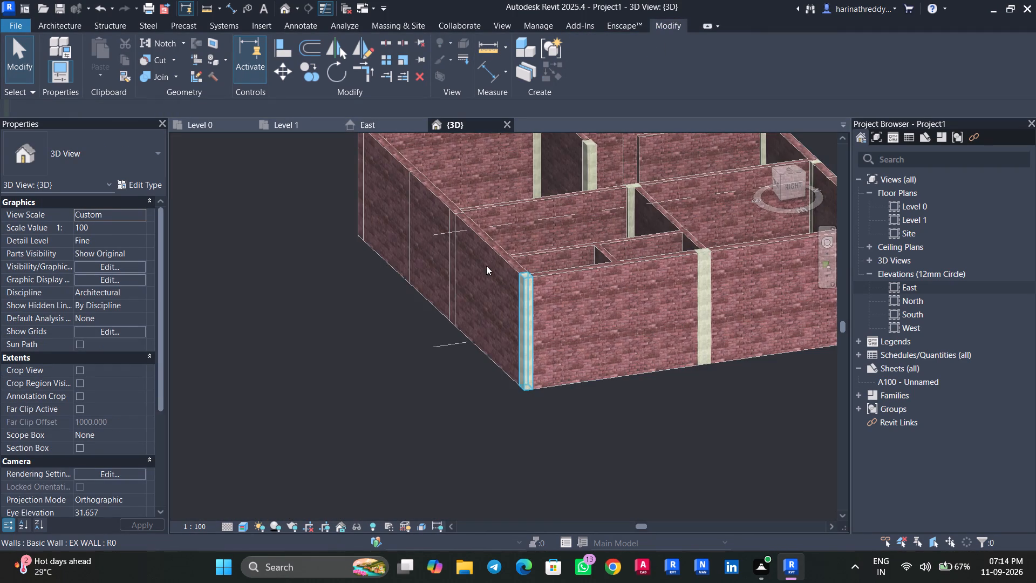
{"action": "scroll", "coordinate": [518, 274], "scroll_direction": "up", "scroll_amount": 6}
{"action": "left_click", "coordinate": [530, 292]}
{"action": "key", "text": "Escape"}
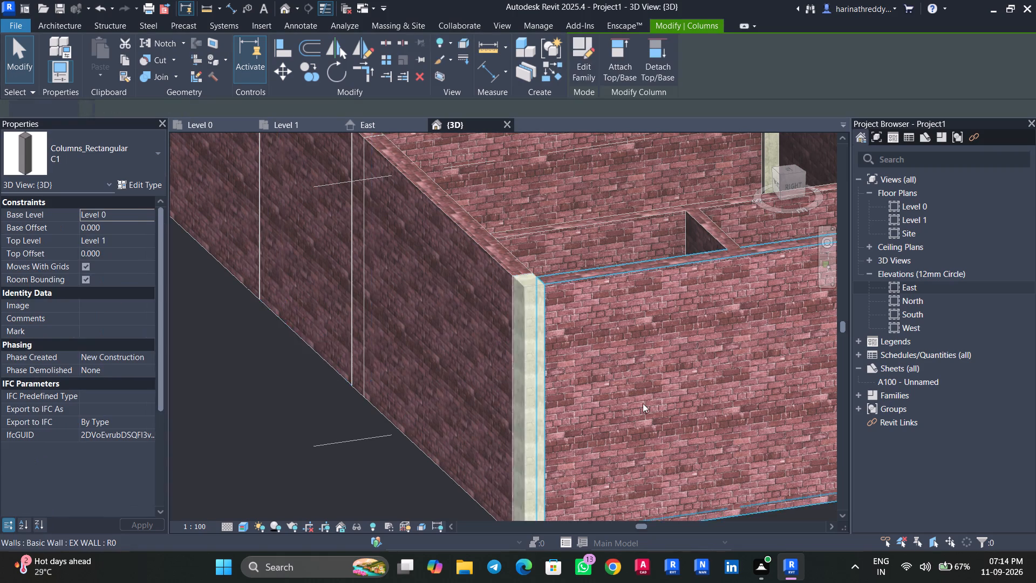
{"action": "middle_click_drag", "start_coordinate": [638, 404], "coordinate": [183, 374]}
{"action": "left_click", "coordinate": [495, 255]}
{"action": "scroll", "coordinate": [495, 255], "scroll_direction": "down", "scroll_amount": 5}
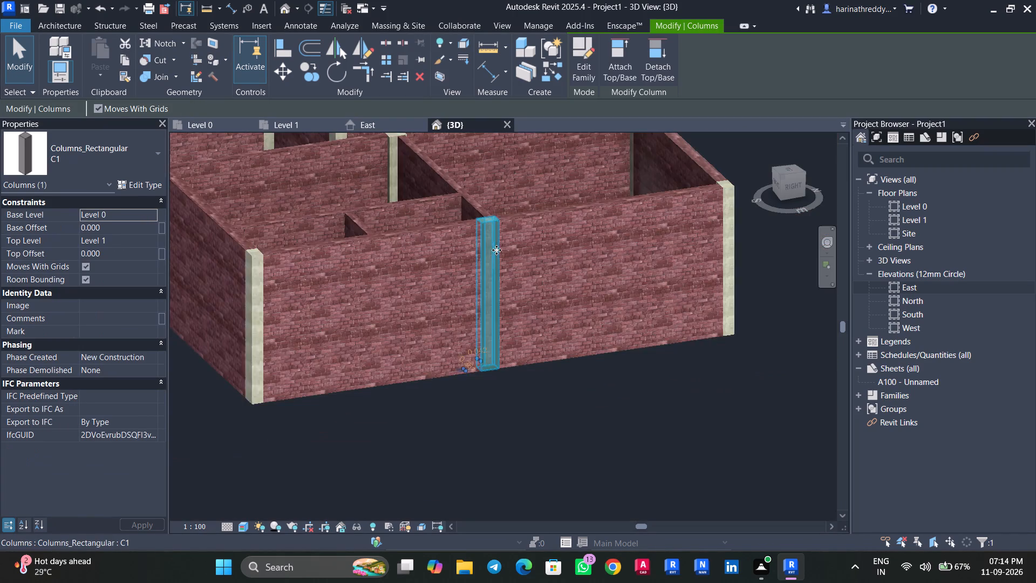
{"action": "scroll", "coordinate": [496, 250], "scroll_direction": "up", "scroll_amount": 1}
{"action": "scroll", "coordinate": [496, 250], "scroll_direction": "down", "scroll_amount": 1}
{"action": "middle_click_drag", "start_coordinate": [494, 201], "coordinate": [557, 452]}
{"action": "key", "text": "Escape"}
{"action": "scroll", "coordinate": [365, 314], "scroll_direction": "up", "scroll_amount": 6}
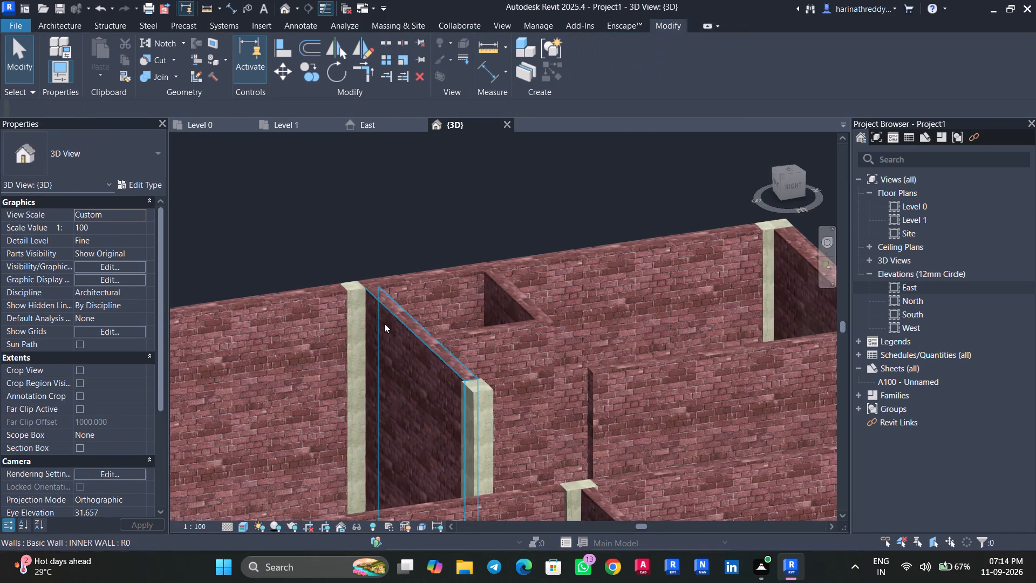
{"action": "left_click", "coordinate": [356, 323]}
{"action": "scroll", "coordinate": [356, 323], "scroll_direction": "down", "scroll_amount": 10}
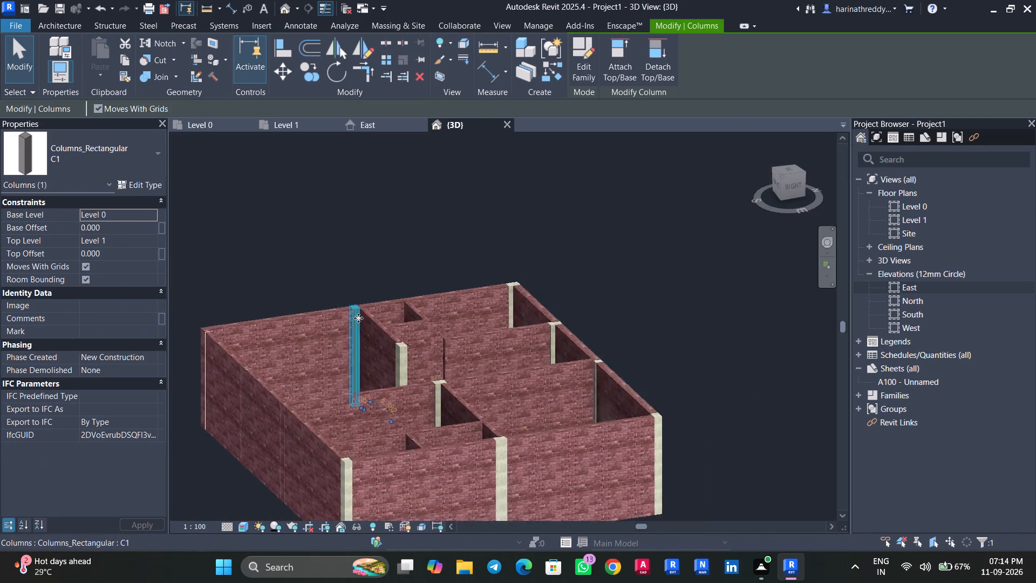
{"action": "key", "text": "Escape"}
{"action": "key", "text": "Escape"}
On the Level 0 plan, set the material of the C2 column type at the living room's W1 corner to Concrete, Precast.
{"action": "left_click", "coordinate": [209, 121]}
{"action": "scroll", "coordinate": [395, 388], "scroll_direction": "down", "scroll_amount": 11}
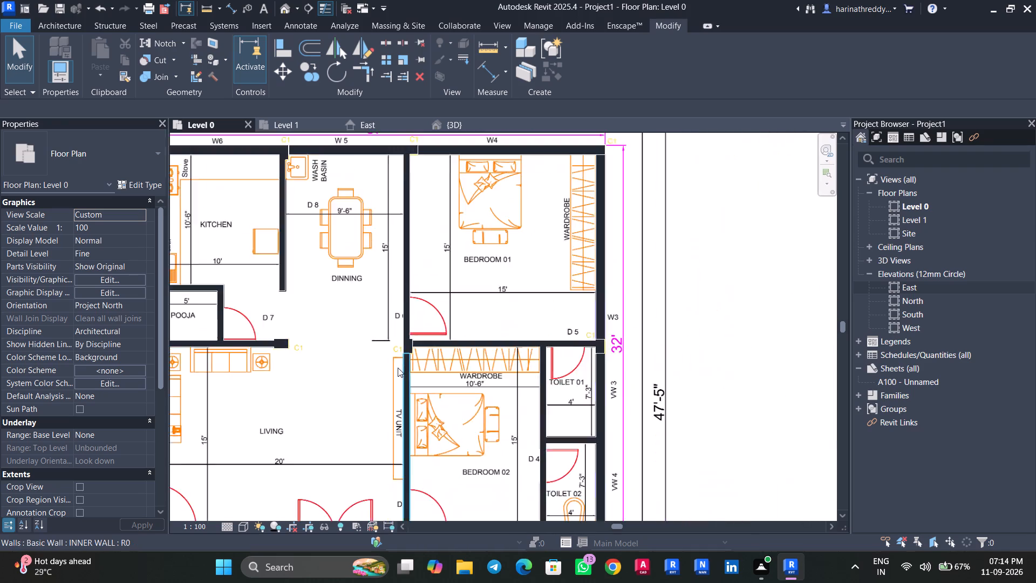
{"action": "scroll", "coordinate": [398, 368], "scroll_direction": "down", "scroll_amount": 8}
{"action": "middle_click_drag", "start_coordinate": [420, 405], "coordinate": [480, 301]}
{"action": "scroll", "coordinate": [338, 313], "scroll_direction": "up", "scroll_amount": 16}
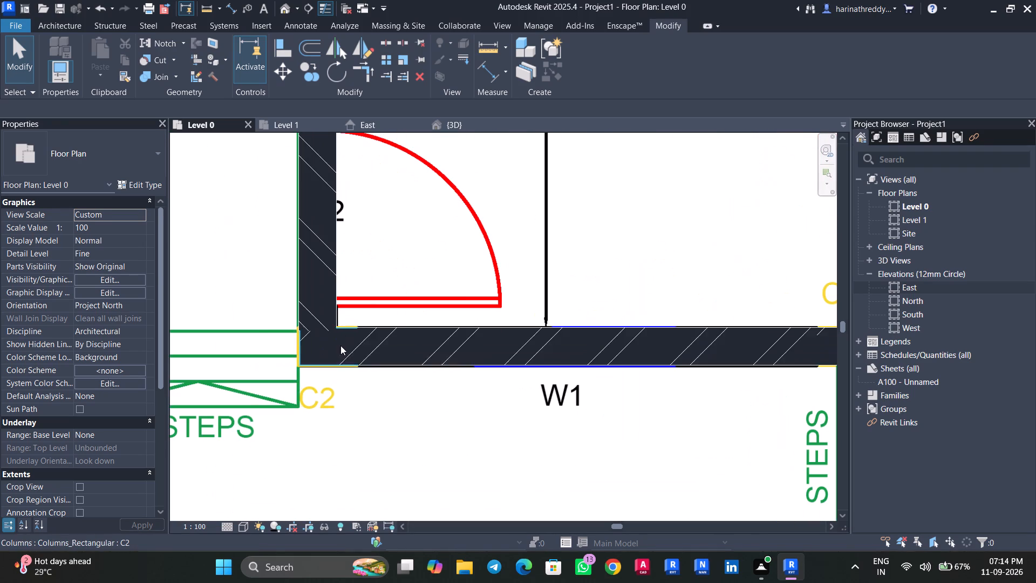
{"action": "left_click", "coordinate": [340, 346]}
{"action": "left_click", "coordinate": [148, 190]}
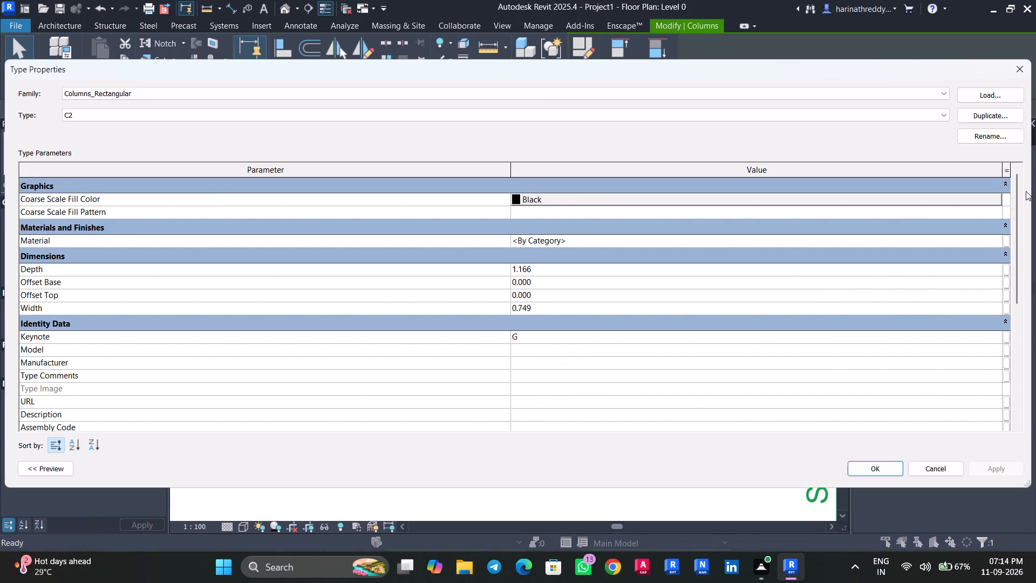
{"action": "left_click", "coordinate": [997, 241]}
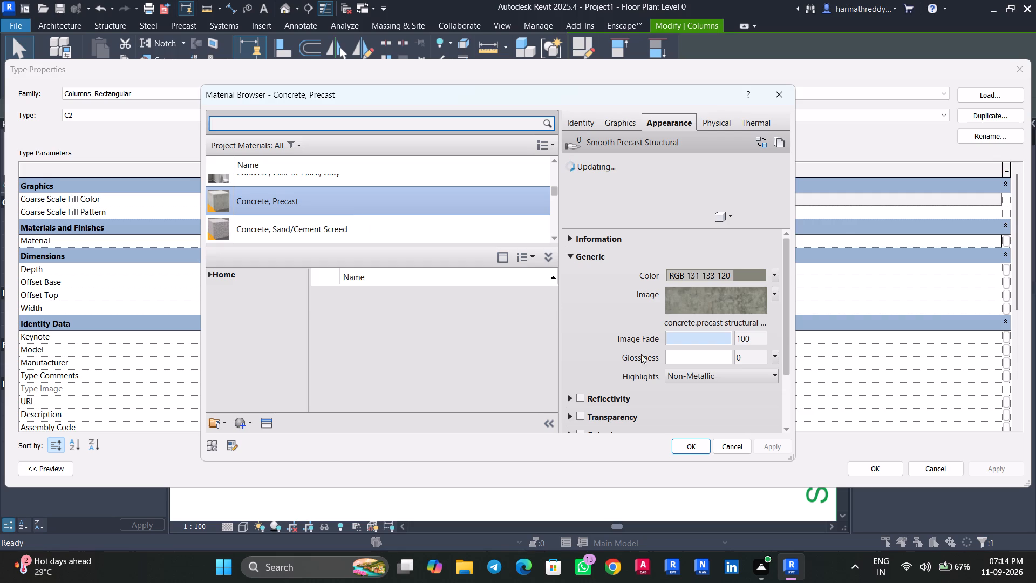
{"action": "left_click", "coordinate": [686, 448]}
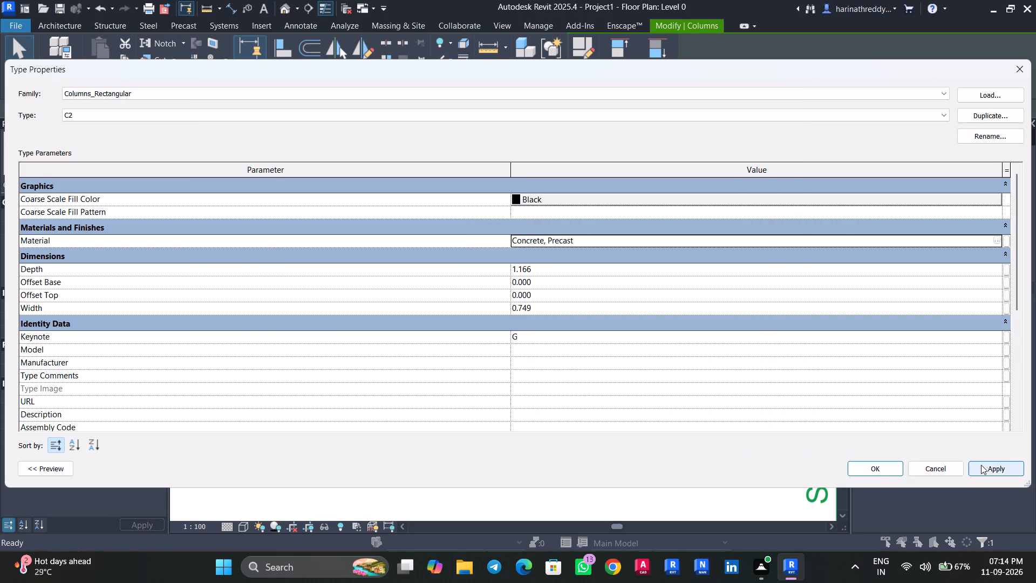
{"action": "left_click", "coordinate": [983, 464]}
{"action": "left_click", "coordinate": [874, 473]}
{"action": "key", "text": "Escape"}
{"action": "key", "text": "Escape"}
Examine the precast concrete finish of the C1 and C2 columns in 3D, from the whole building down to close range.
{"action": "scroll", "coordinate": [403, 317], "scroll_direction": "down", "scroll_amount": 2}
{"action": "scroll", "coordinate": [403, 317], "scroll_direction": "up", "scroll_amount": 1}
{"action": "scroll", "coordinate": [404, 303], "scroll_direction": "down", "scroll_amount": 3}
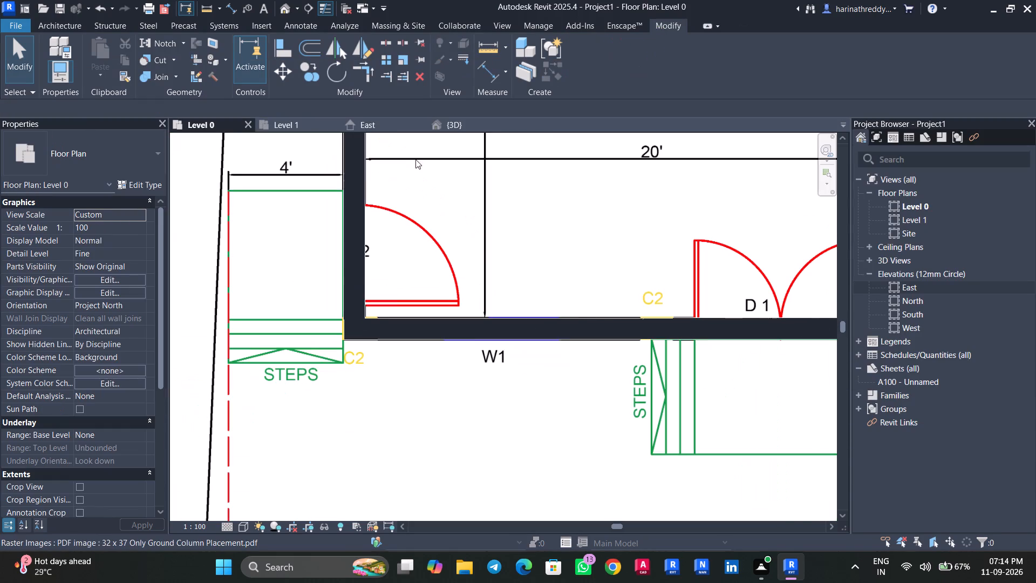
{"action": "left_click", "coordinate": [455, 126]}
{"action": "scroll", "coordinate": [473, 311], "scroll_direction": "down", "scroll_amount": 6}
{"action": "middle_click_drag", "start_coordinate": [431, 436], "coordinate": [753, 426], "text": "shift"}
{"action": "scroll", "coordinate": [752, 426], "scroll_direction": "up", "scroll_amount": 1, "text": "shift"}
{"action": "scroll", "coordinate": [415, 391], "scroll_direction": "up", "scroll_amount": 2}
{"action": "scroll", "coordinate": [415, 391], "scroll_direction": "down", "scroll_amount": 1}
{"action": "scroll", "coordinate": [415, 391], "scroll_direction": "up", "scroll_amount": 8}
{"action": "scroll", "coordinate": [306, 437], "scroll_direction": "down", "scroll_amount": 1}
{"action": "scroll", "coordinate": [306, 437], "scroll_direction": "up", "scroll_amount": 3}
{"action": "middle_click_drag", "start_coordinate": [316, 477], "coordinate": [371, 481], "text": "shift"}
{"action": "scroll", "coordinate": [349, 482], "scroll_direction": "up", "scroll_amount": 1, "text": "shift"}
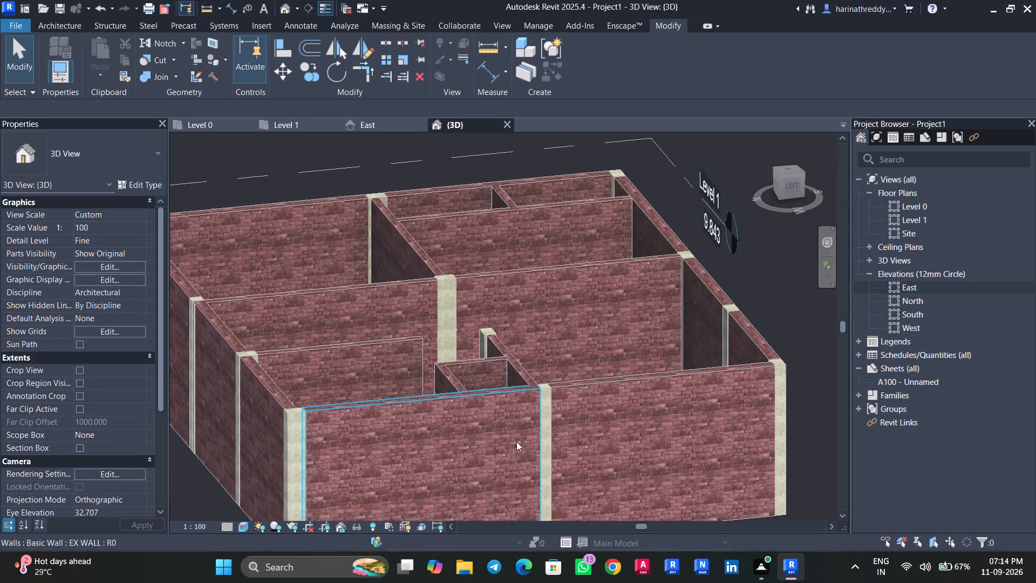
{"action": "scroll", "coordinate": [533, 411], "scroll_direction": "up", "scroll_amount": 8}
{"action": "scroll", "coordinate": [371, 302], "scroll_direction": "up", "scroll_amount": 7}
{"action": "scroll", "coordinate": [330, 212], "scroll_direction": "down", "scroll_amount": 1}
{"action": "middle_click_drag", "start_coordinate": [336, 224], "coordinate": [451, 433]}
{"action": "middle_click_drag", "start_coordinate": [377, 310], "coordinate": [463, 430]}
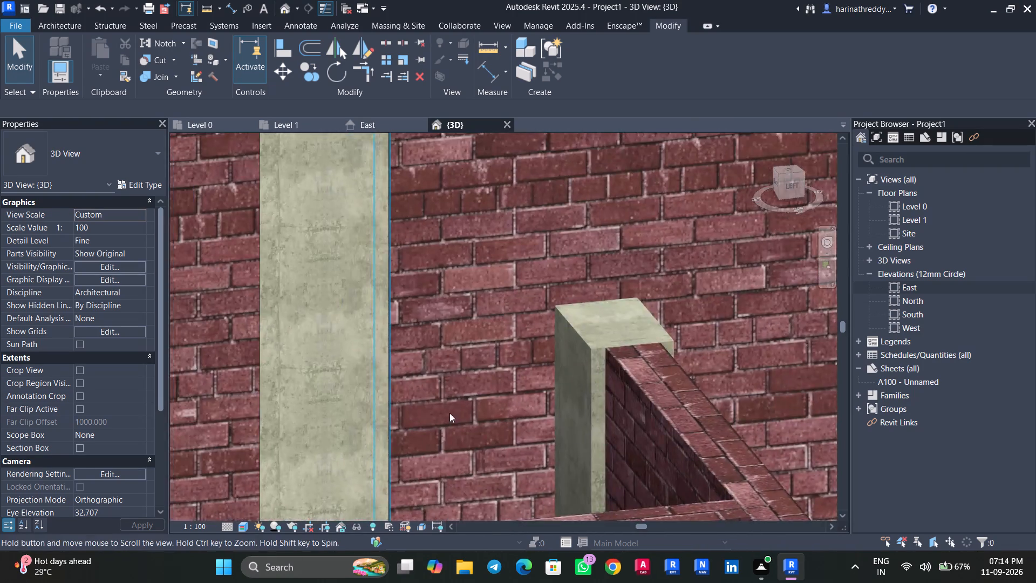
{"action": "scroll", "coordinate": [314, 309], "scroll_direction": "up", "scroll_amount": 6}
{"action": "scroll", "coordinate": [316, 306], "scroll_direction": "down", "scroll_amount": 20}
{"action": "scroll", "coordinate": [316, 306], "scroll_direction": "down", "scroll_amount": 9}
{"action": "scroll", "coordinate": [383, 396], "scroll_direction": "up", "scroll_amount": 1}
{"action": "middle_click_drag", "start_coordinate": [406, 402], "coordinate": [493, 410]}
{"action": "scroll", "coordinate": [470, 373], "scroll_direction": "up", "scroll_amount": 1}
{"action": "scroll", "coordinate": [470, 373], "scroll_direction": "down", "scroll_amount": 1}
{"action": "scroll", "coordinate": [470, 370], "scroll_direction": "up", "scroll_amount": 4}
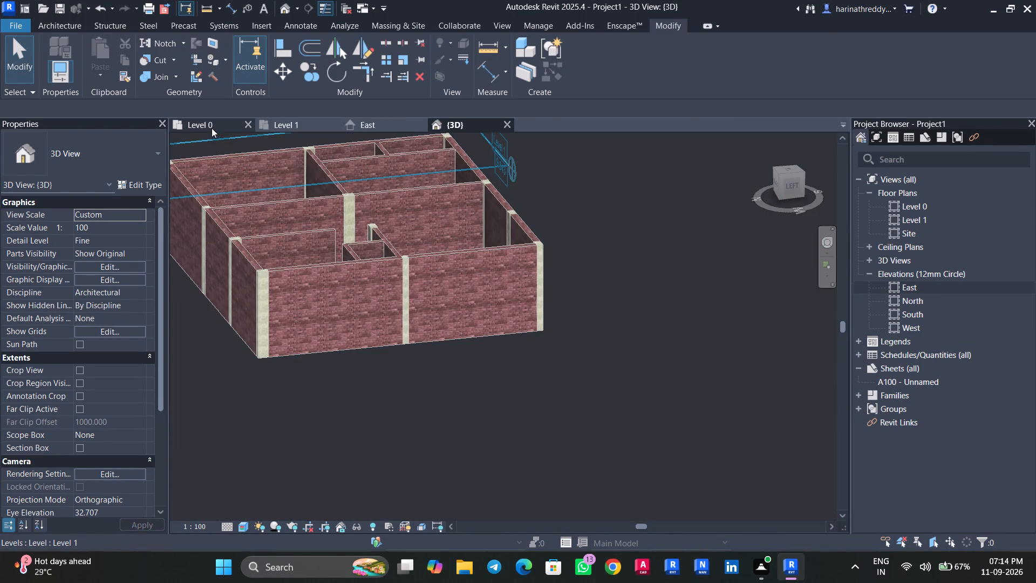
Recheck the C2 column type's material from the corner column beside W1 on Level 0, keeping Concrete, Precast.
{"action": "left_click", "coordinate": [212, 128]}
{"action": "left_click", "coordinate": [364, 334]}
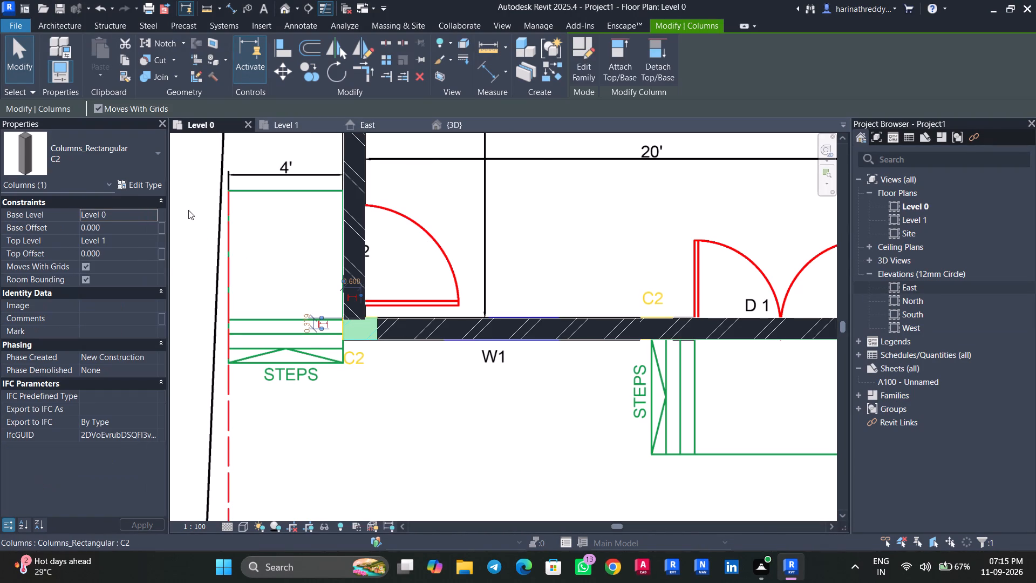
{"action": "left_click", "coordinate": [150, 184]}
{"action": "left_click", "coordinate": [999, 242]}
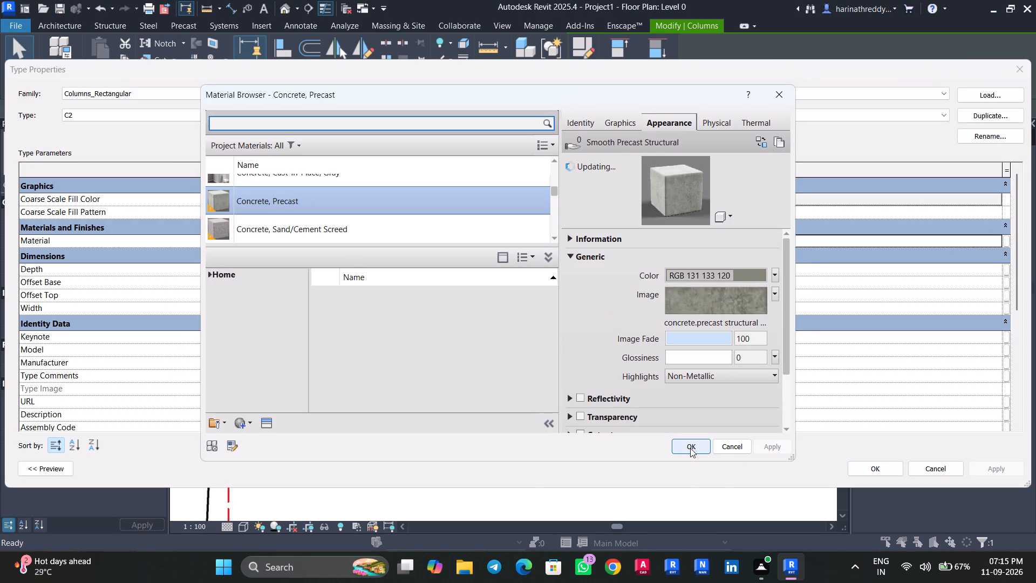
{"action": "left_click", "coordinate": [689, 444]}
{"action": "left_click", "coordinate": [1006, 476]}
{"action": "left_click", "coordinate": [860, 471]}
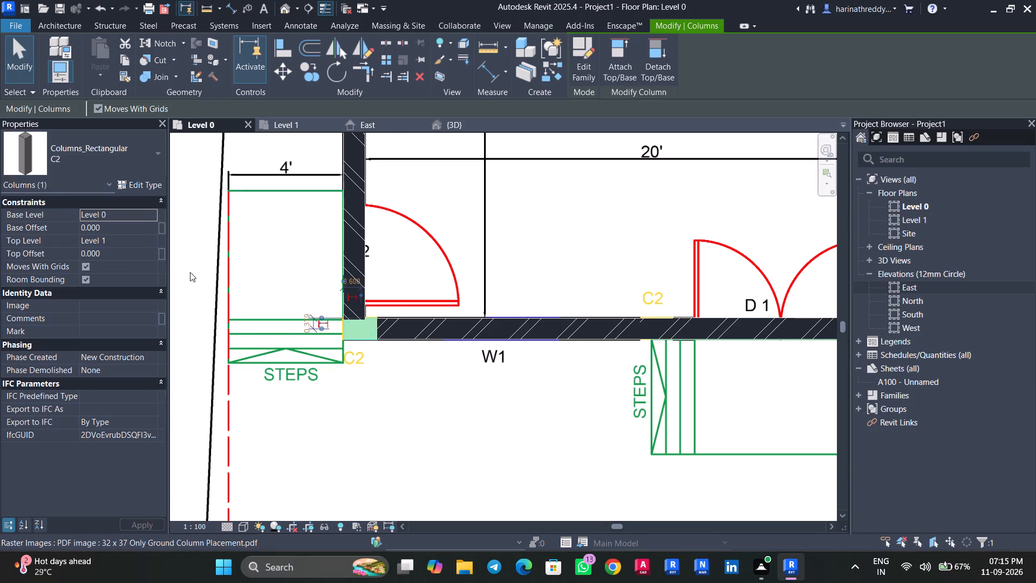
{"action": "key", "text": "Escape"}
Examine the overall Level 0 layout of walls and columns against the PDF plan.
{"action": "scroll", "coordinate": [383, 385], "scroll_direction": "down", "scroll_amount": 9}
{"action": "scroll", "coordinate": [397, 349], "scroll_direction": "up", "scroll_amount": 1}
{"action": "scroll", "coordinate": [397, 349], "scroll_direction": "down", "scroll_amount": 5}
{"action": "scroll", "coordinate": [420, 226], "scroll_direction": "up", "scroll_amount": 3}
{"action": "scroll", "coordinate": [417, 201], "scroll_direction": "down", "scroll_amount": 1}
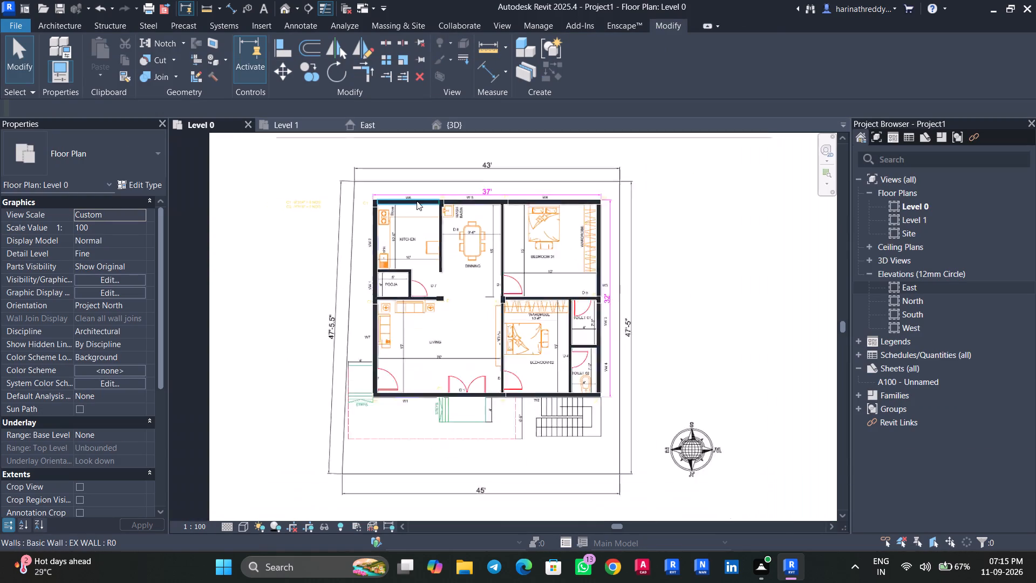
{"action": "scroll", "coordinate": [417, 201], "scroll_direction": "up", "scroll_amount": 9}
{"action": "scroll", "coordinate": [432, 291], "scroll_direction": "down", "scroll_amount": 3}
{"action": "scroll", "coordinate": [432, 291], "scroll_direction": "up", "scroll_amount": 1}
{"action": "scroll", "coordinate": [432, 291], "scroll_direction": "down", "scroll_amount": 2}
{"action": "scroll", "coordinate": [432, 291], "scroll_direction": "up", "scroll_amount": 2}
{"action": "scroll", "coordinate": [432, 291], "scroll_direction": "down", "scroll_amount": 1}
{"action": "scroll", "coordinate": [476, 345], "scroll_direction": "down", "scroll_amount": 2}
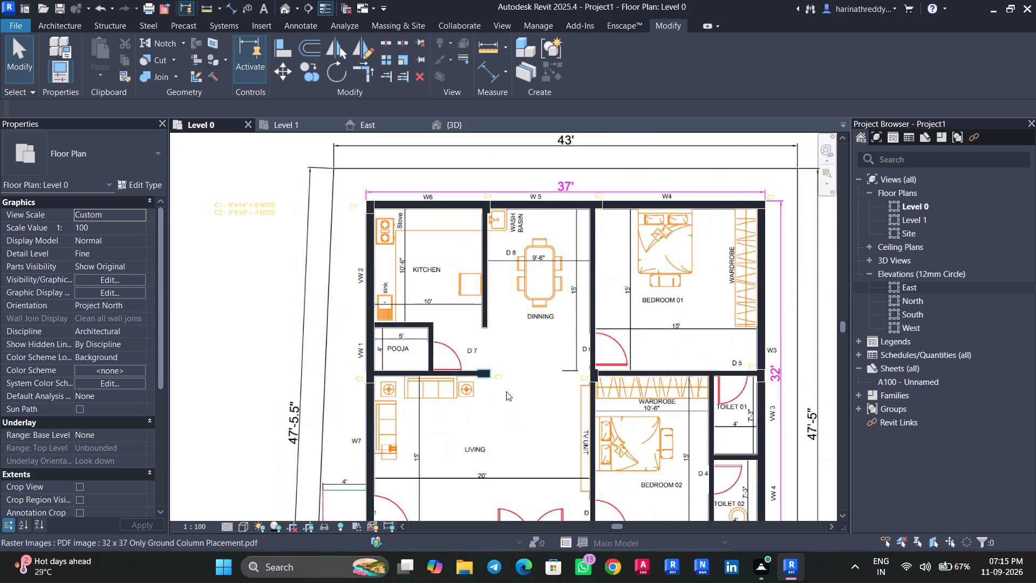
{"action": "middle_click_drag", "start_coordinate": [506, 391], "coordinate": [392, 371]}
{"action": "scroll", "coordinate": [392, 371], "scroll_direction": "up", "scroll_amount": 1}
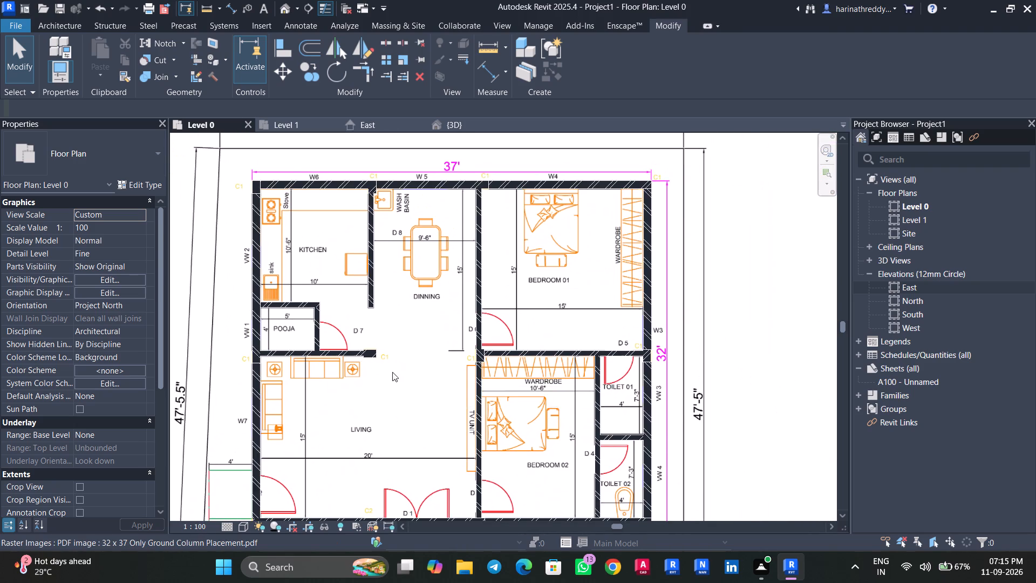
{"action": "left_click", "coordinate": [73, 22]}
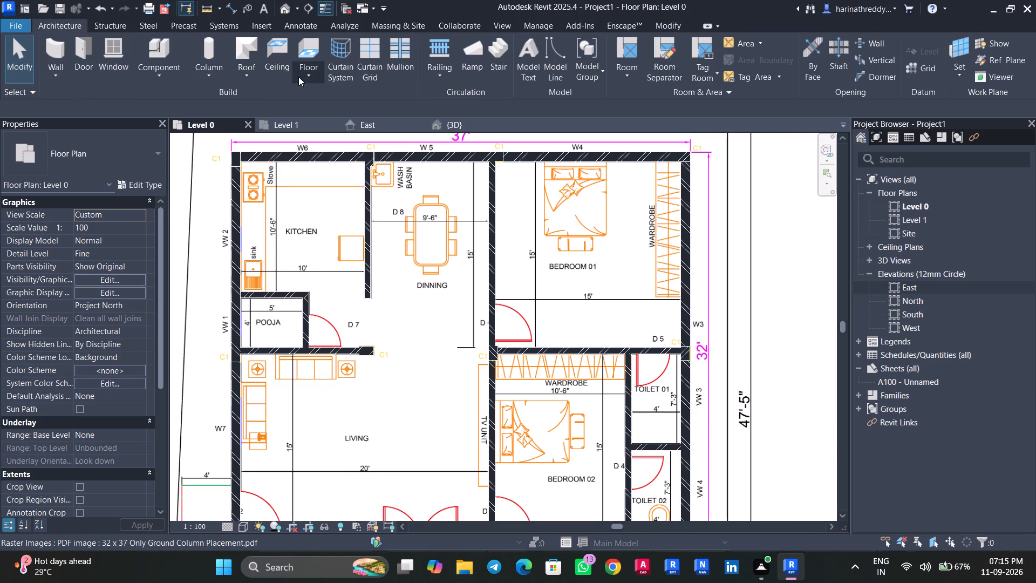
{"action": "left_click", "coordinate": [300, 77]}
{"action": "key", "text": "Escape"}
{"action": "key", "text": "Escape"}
Start a property line by sketching on Level 0 and trace the plot's 43' upper boundary edge from corner to corner.
{"action": "scroll", "coordinate": [345, 238], "scroll_direction": "down", "scroll_amount": 3}
{"action": "scroll", "coordinate": [345, 238], "scroll_direction": "up", "scroll_amount": 1}
{"action": "scroll", "coordinate": [345, 238], "scroll_direction": "down", "scroll_amount": 1}
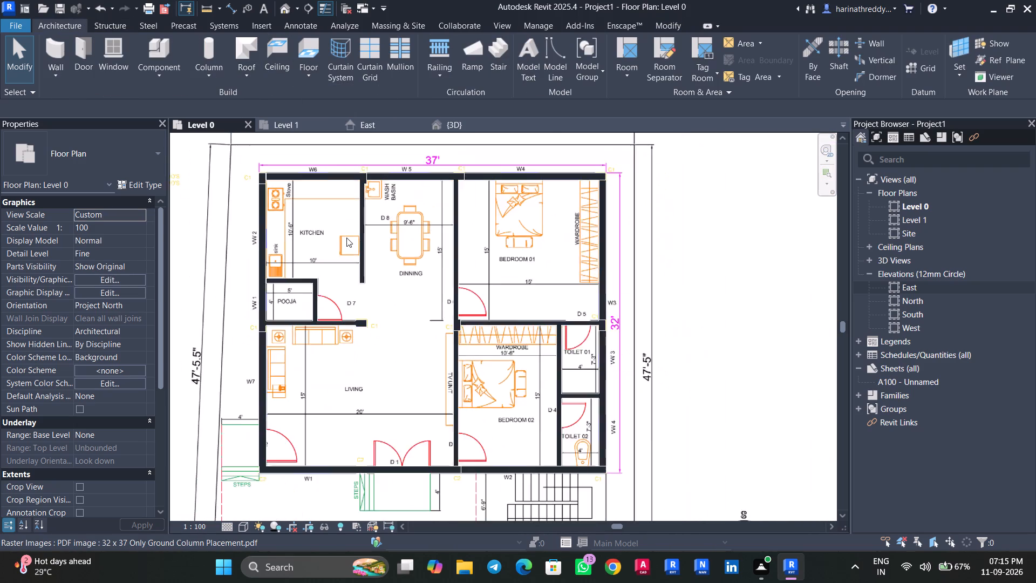
{"action": "scroll", "coordinate": [346, 238], "scroll_direction": "down", "scroll_amount": 1}
{"action": "left_click", "coordinate": [260, 187]}
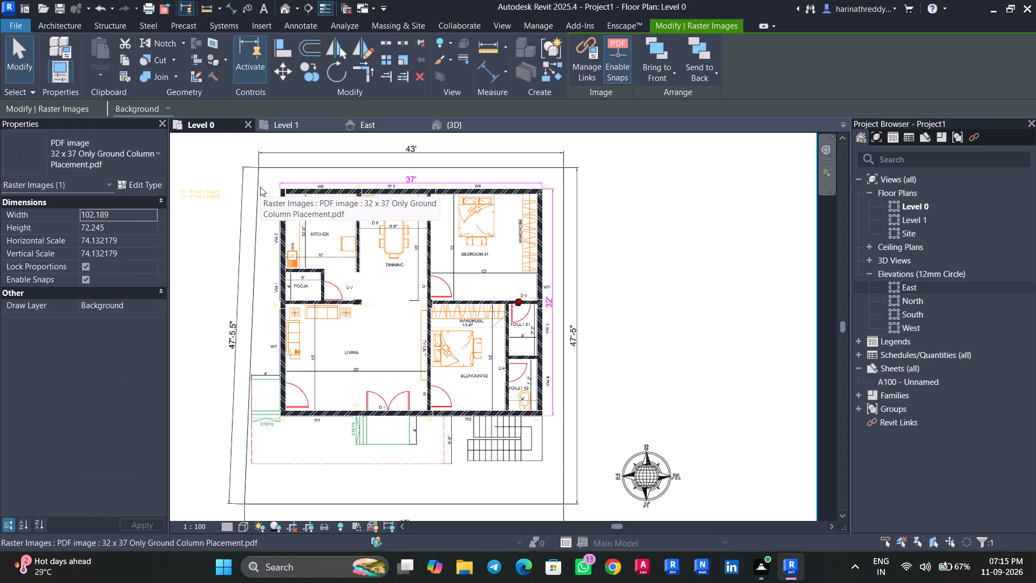
{"action": "scroll", "coordinate": [415, 185], "scroll_direction": "down", "scroll_amount": 1}
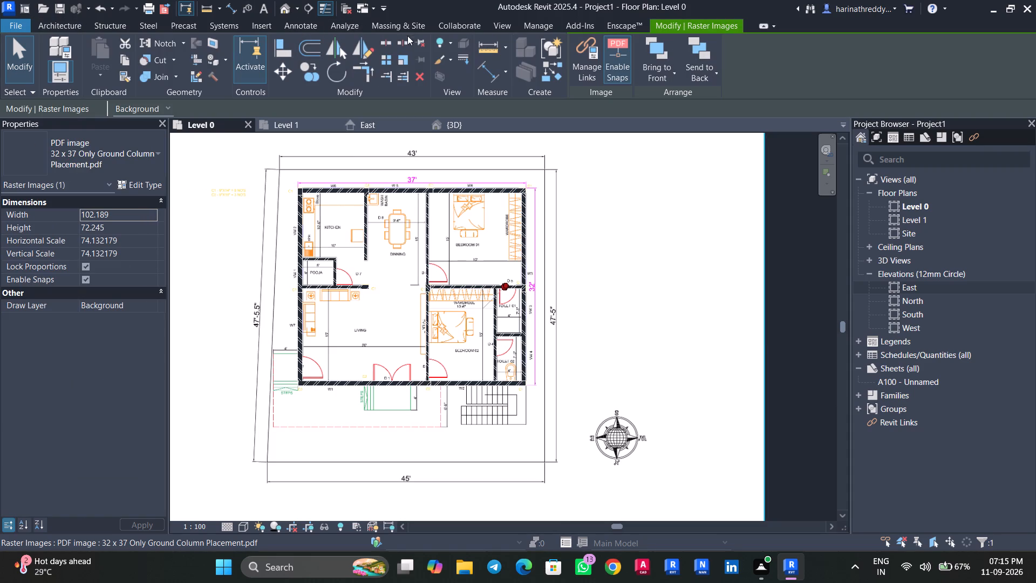
{"action": "left_click", "coordinate": [399, 20]}
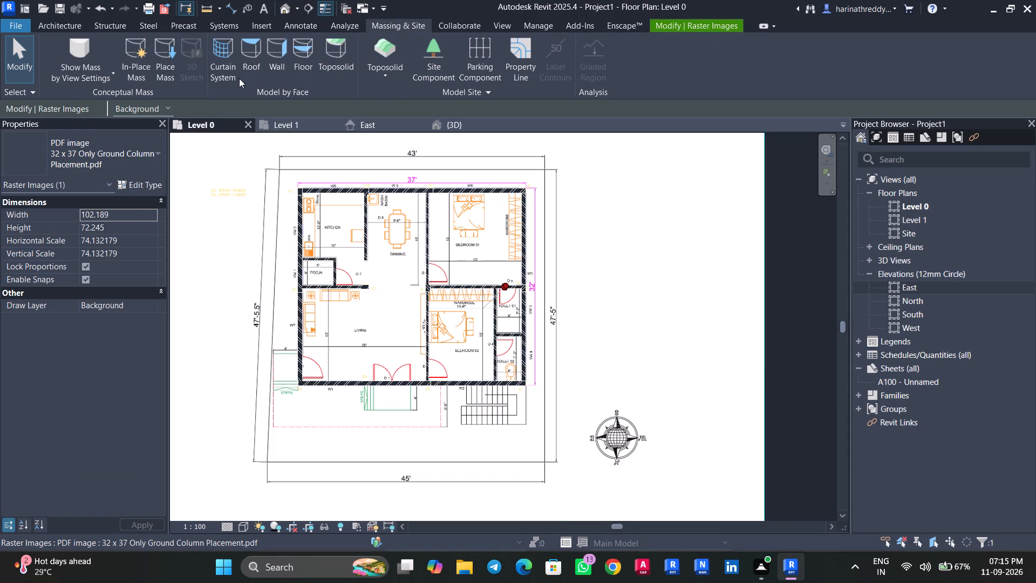
{"action": "left_click", "coordinate": [515, 79]}
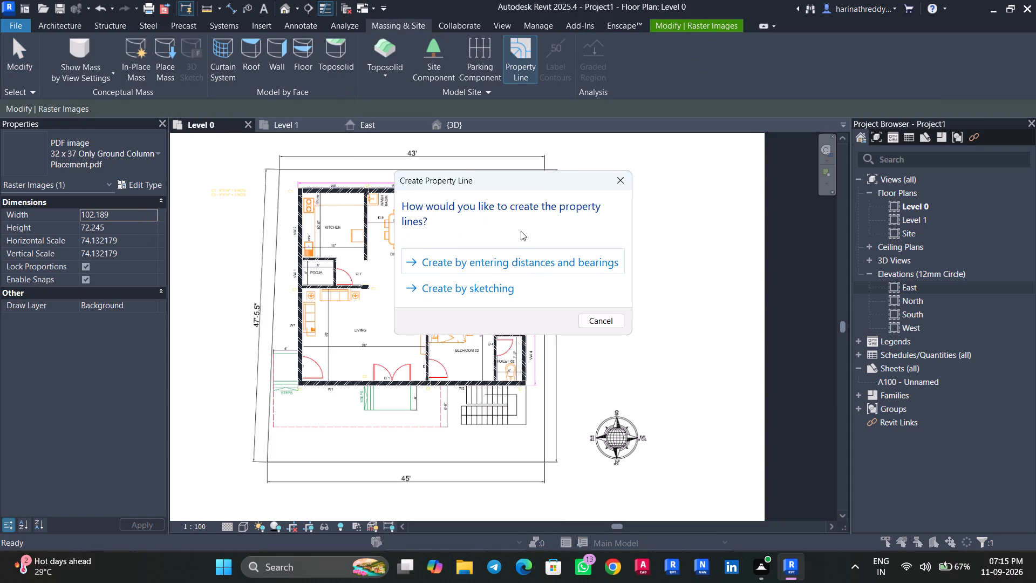
{"action": "left_click", "coordinate": [533, 285]}
{"action": "scroll", "coordinate": [270, 146], "scroll_direction": "up", "scroll_amount": 5}
{"action": "scroll", "coordinate": [275, 178], "scroll_direction": "down", "scroll_amount": 1}
{"action": "scroll", "coordinate": [275, 178], "scroll_direction": "up", "scroll_amount": 3}
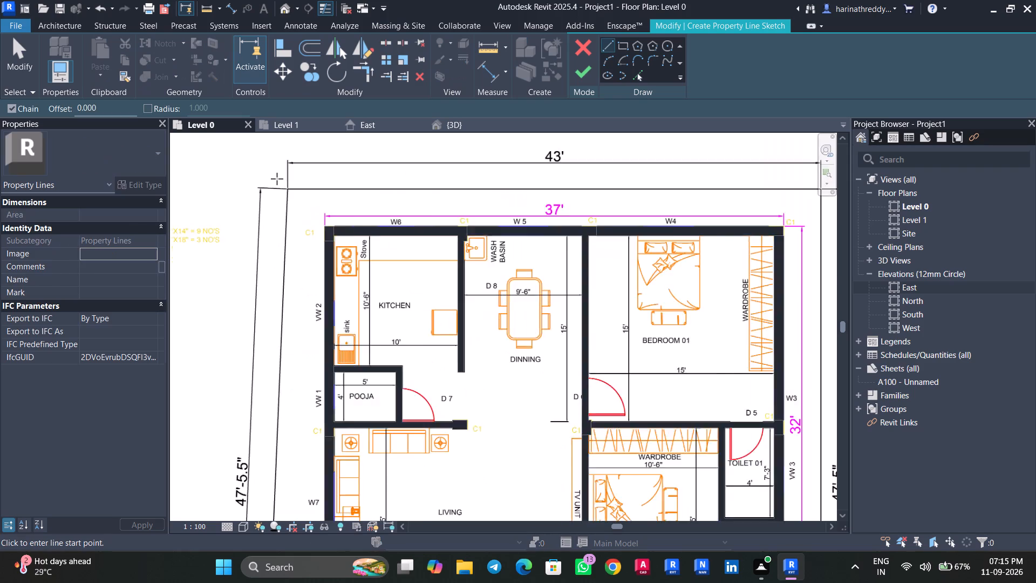
{"action": "left_click", "coordinate": [287, 192]}
{"action": "middle_click_drag", "start_coordinate": [562, 195], "coordinate": [277, 143]}
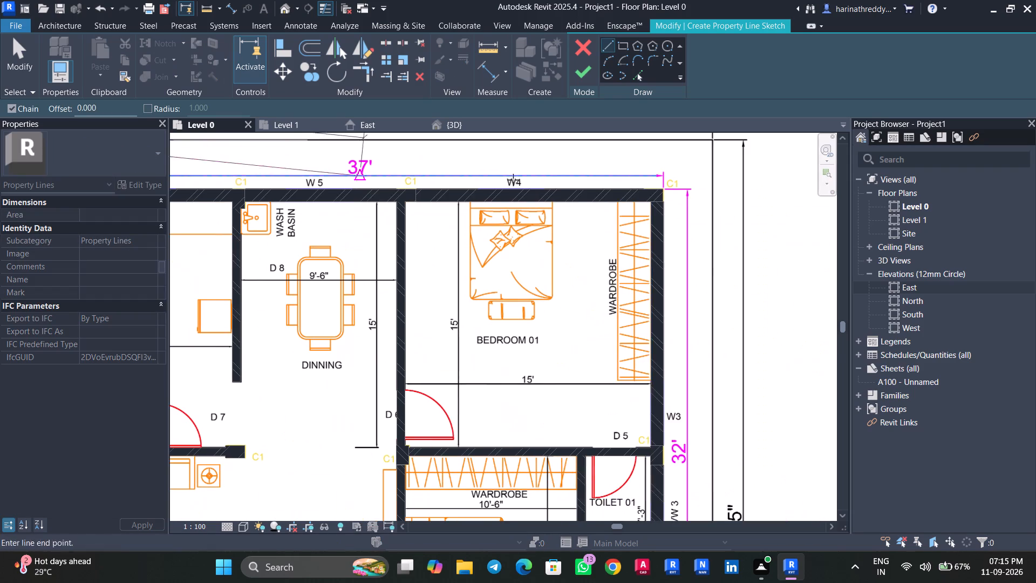
{"action": "middle_click_drag", "start_coordinate": [627, 180], "coordinate": [555, 237]}
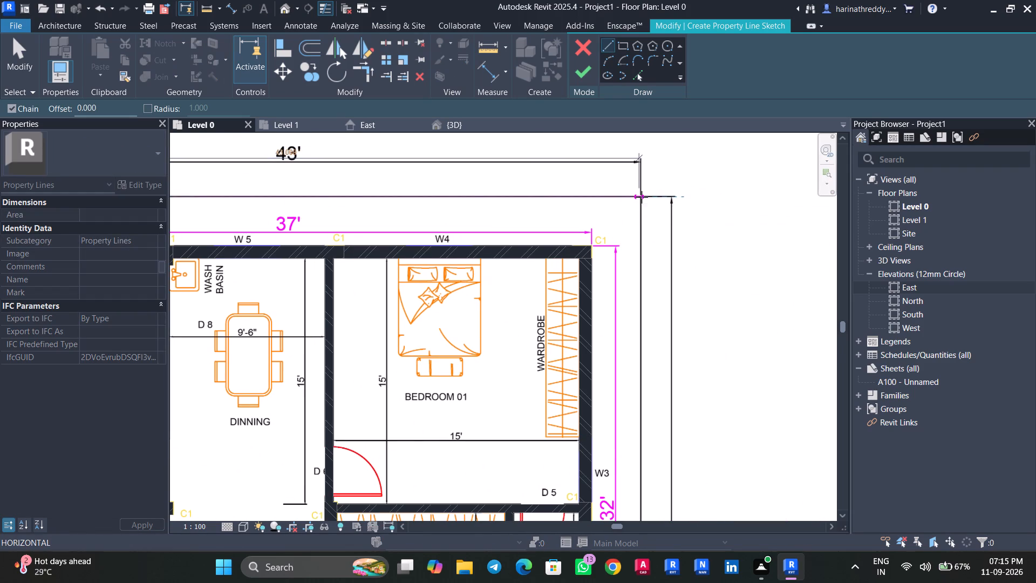
{"action": "scroll", "coordinate": [641, 197], "scroll_direction": "up", "scroll_amount": 8}
{"action": "scroll", "coordinate": [641, 197], "scroll_direction": "down", "scroll_amount": 1}
{"action": "scroll", "coordinate": [641, 197], "scroll_direction": "up", "scroll_amount": 2}
{"action": "left_click", "coordinate": [642, 197]}
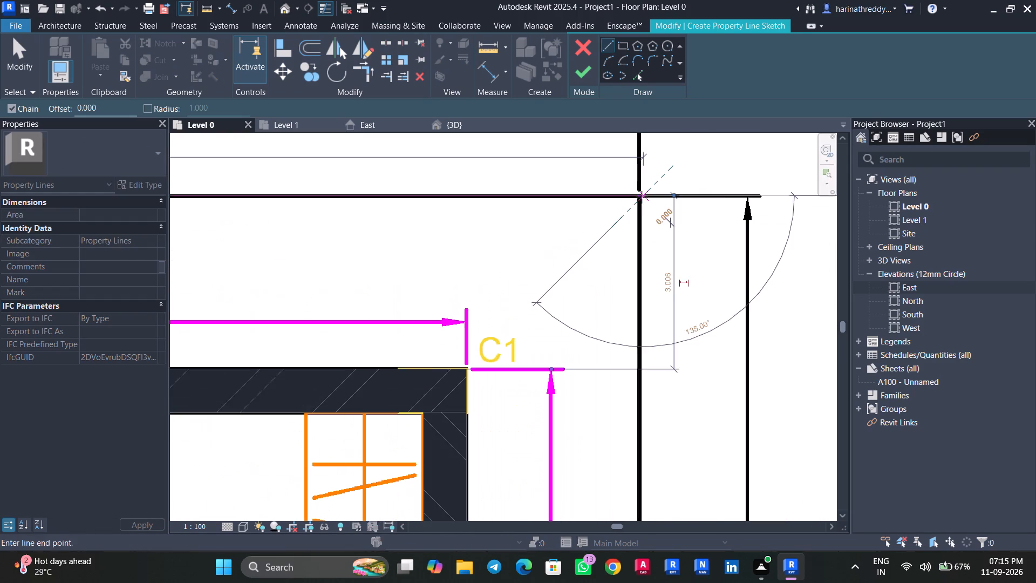
Continue the property line down the plot's 47'-5" side and along its 45' lower edge to the far corner.
{"action": "scroll", "coordinate": [642, 197], "scroll_direction": "down", "scroll_amount": 14}
{"action": "middle_click_drag", "start_coordinate": [646, 399], "coordinate": [707, 86]}
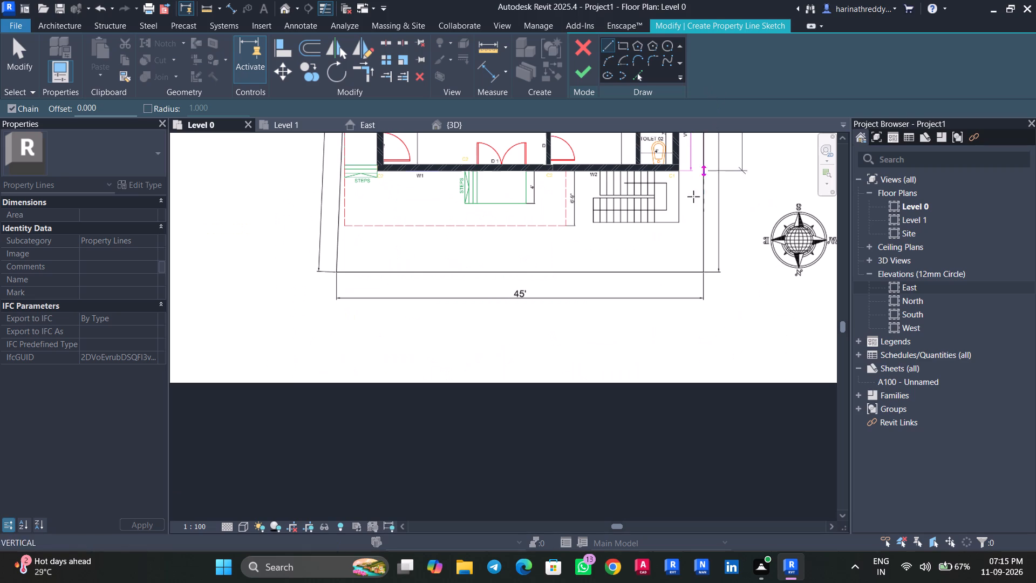
{"action": "scroll", "coordinate": [705, 274], "scroll_direction": "up", "scroll_amount": 13}
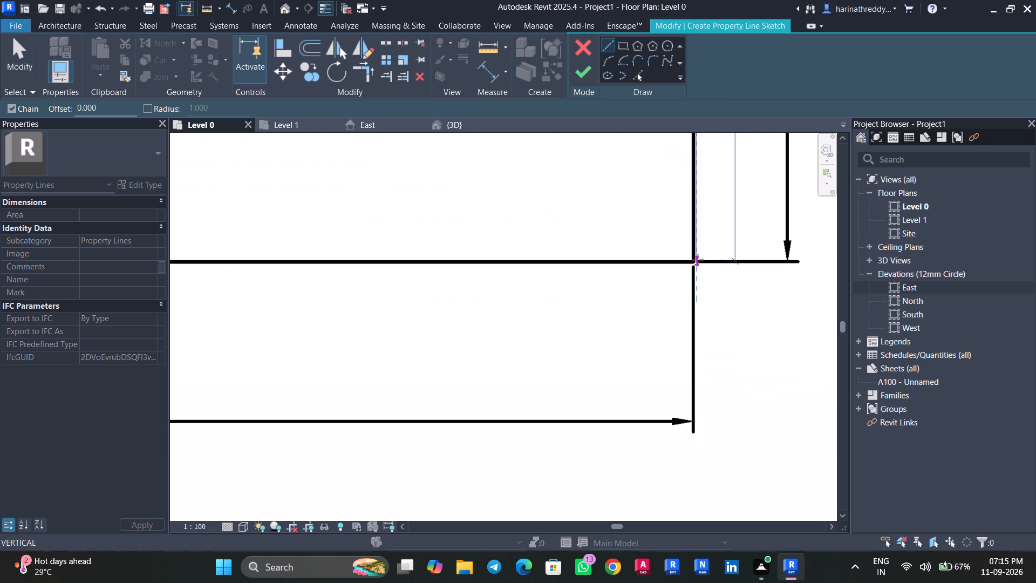
{"action": "left_click", "coordinate": [697, 261]}
{"action": "scroll", "coordinate": [527, 235], "scroll_direction": "up", "scroll_amount": 1}
{"action": "middle_click_drag", "start_coordinate": [527, 235], "coordinate": [918, 261]}
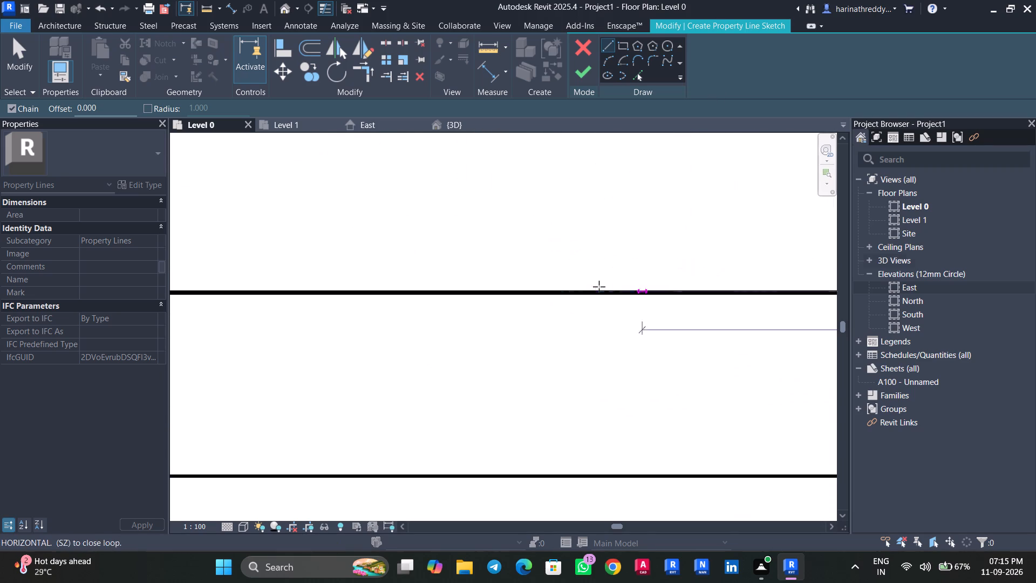
{"action": "scroll", "coordinate": [598, 288], "scroll_direction": "down", "scroll_amount": 12}
{"action": "scroll", "coordinate": [606, 273], "scroll_direction": "up", "scroll_amount": 1}
{"action": "scroll", "coordinate": [606, 273], "scroll_direction": "down", "scroll_amount": 2}
{"action": "middle_click_drag", "start_coordinate": [516, 272], "coordinate": [812, 334]}
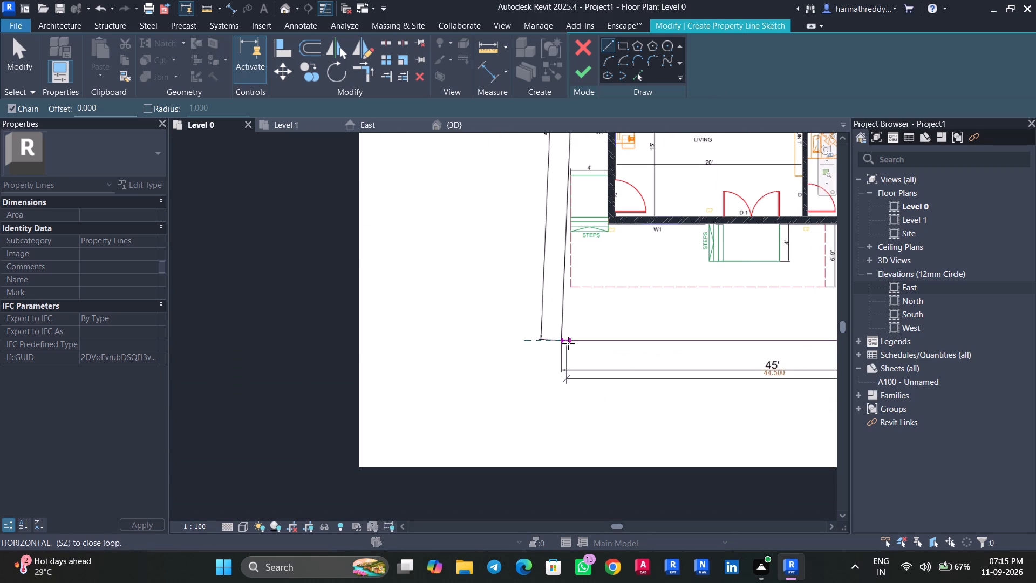
{"action": "scroll", "coordinate": [568, 343], "scroll_direction": "up", "scroll_amount": 7}
{"action": "left_click", "coordinate": [556, 338]}
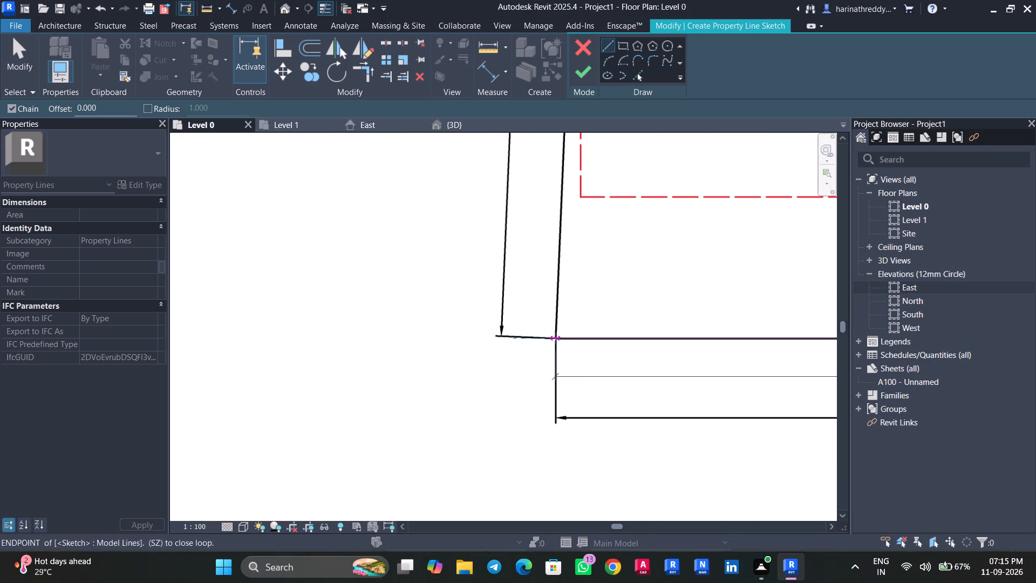
Close the property line loop along the slanted 47'-5.5" side, ending at the starting corner of the 43' edge.
{"action": "scroll", "coordinate": [556, 338], "scroll_direction": "up", "scroll_amount": 1}
{"action": "scroll", "coordinate": [556, 338], "scroll_direction": "down", "scroll_amount": 6}
{"action": "scroll", "coordinate": [557, 324], "scroll_direction": "up", "scroll_amount": 1}
{"action": "scroll", "coordinate": [557, 324], "scroll_direction": "down", "scroll_amount": 5}
{"action": "scroll", "coordinate": [557, 321], "scroll_direction": "up", "scroll_amount": 2}
{"action": "scroll", "coordinate": [557, 321], "scroll_direction": "down", "scroll_amount": 1}
{"action": "middle_click_drag", "start_coordinate": [564, 179], "coordinate": [551, 436]}
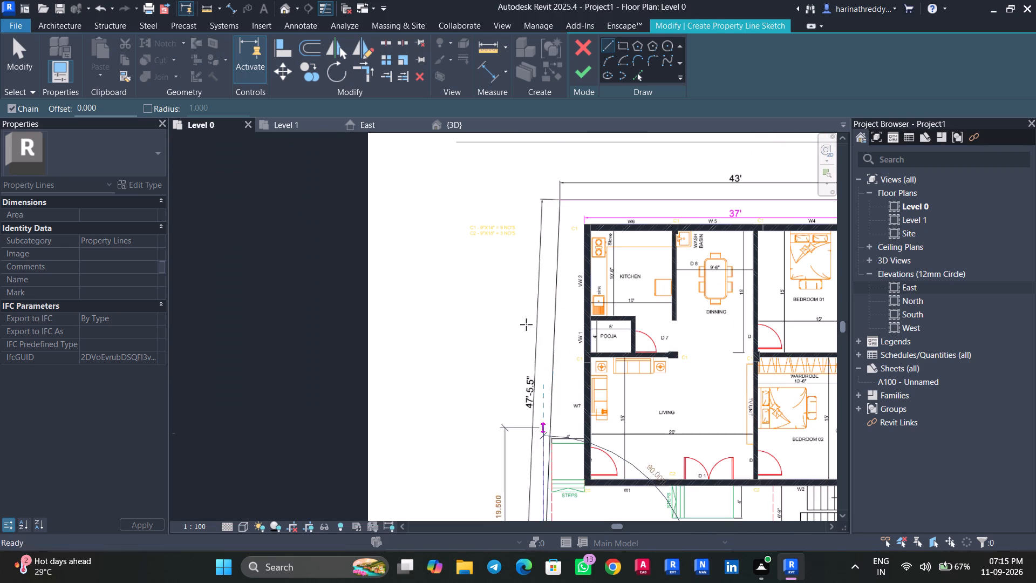
{"action": "scroll", "coordinate": [560, 199], "scroll_direction": "up", "scroll_amount": 6}
{"action": "scroll", "coordinate": [560, 199], "scroll_direction": "down", "scroll_amount": 1}
{"action": "scroll", "coordinate": [560, 199], "scroll_direction": "up", "scroll_amount": 3}
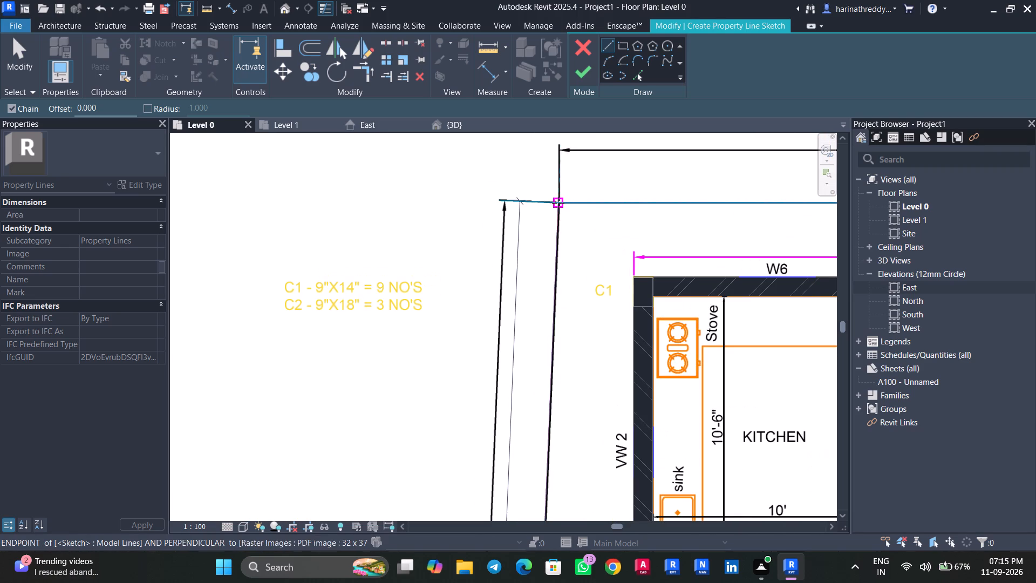
{"action": "left_click", "coordinate": [558, 203]}
{"action": "key", "text": "Escape"}
{"action": "key", "text": "Escape"}
Nudge the slanted property line slightly inward so it sits on the plan's 47'-5.5" boundary.
{"action": "left_click", "coordinate": [556, 237]}
{"action": "scroll", "coordinate": [556, 237], "scroll_direction": "up", "scroll_amount": 12}
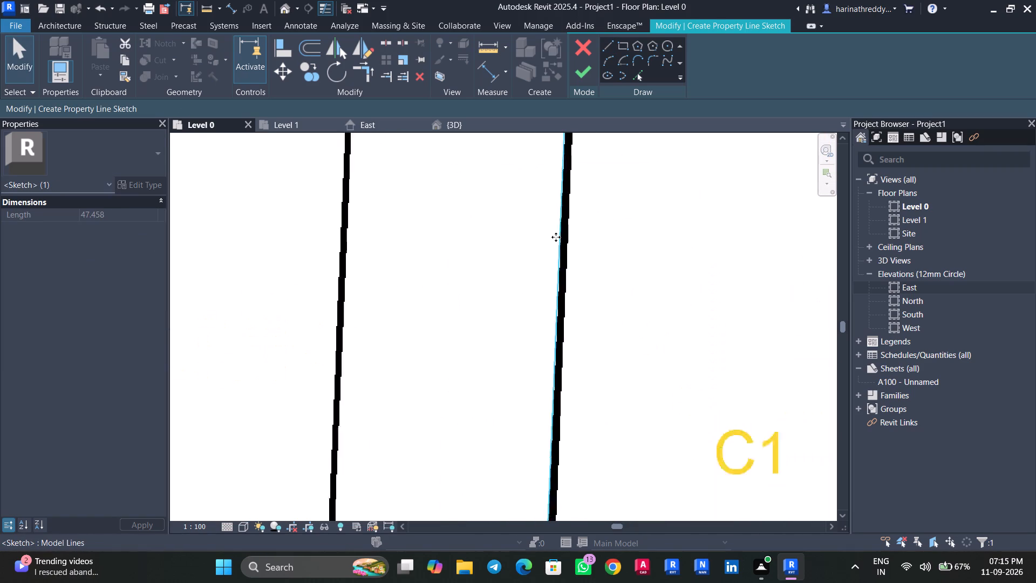
{"action": "scroll", "coordinate": [556, 237], "scroll_direction": "up", "scroll_amount": 2}
{"action": "key", "text": "Right"}
{"action": "key", "text": "Right"}
{"action": "key", "text": "Escape"}
Examine the property line sketch against the plan, closing in on the 45' lower boundary edge.
{"action": "scroll", "coordinate": [556, 237], "scroll_direction": "down", "scroll_amount": 4}
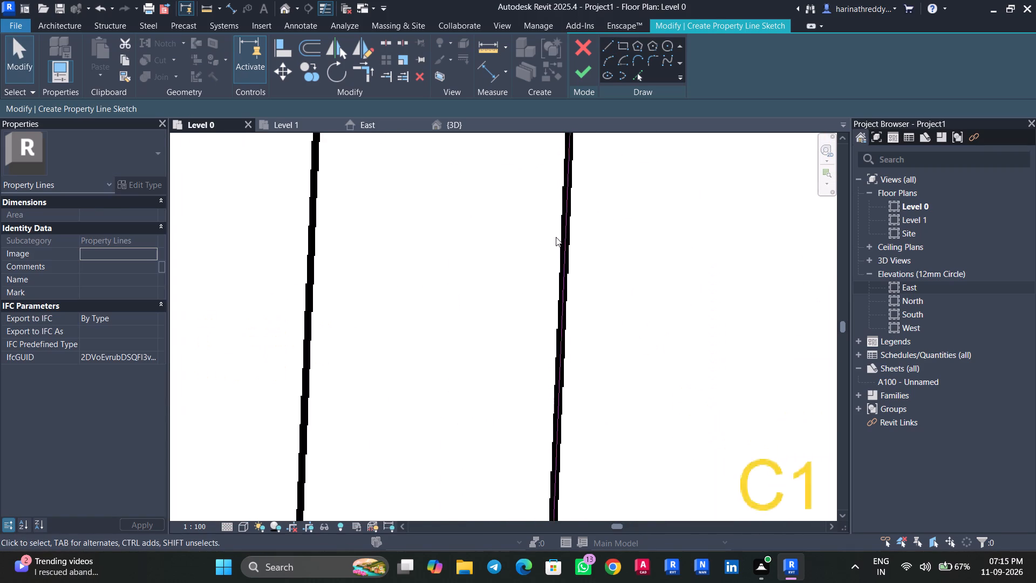
{"action": "scroll", "coordinate": [556, 237], "scroll_direction": "down", "scroll_amount": 9}
{"action": "scroll", "coordinate": [556, 237], "scroll_direction": "up", "scroll_amount": 1}
{"action": "scroll", "coordinate": [556, 237], "scroll_direction": "down", "scroll_amount": 3}
{"action": "scroll", "coordinate": [556, 237], "scroll_direction": "up", "scroll_amount": 1}
{"action": "scroll", "coordinate": [556, 237], "scroll_direction": "down", "scroll_amount": 14}
{"action": "scroll", "coordinate": [617, 356], "scroll_direction": "up", "scroll_amount": 1}
{"action": "scroll", "coordinate": [617, 356], "scroll_direction": "down", "scroll_amount": 1}
{"action": "scroll", "coordinate": [617, 356], "scroll_direction": "up", "scroll_amount": 10}
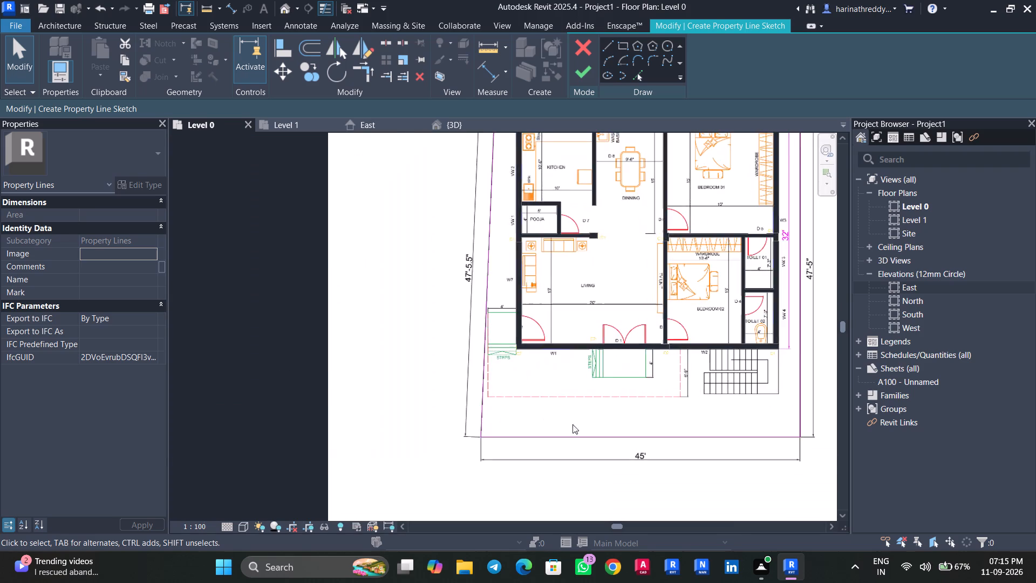
{"action": "scroll", "coordinate": [572, 424], "scroll_direction": "up", "scroll_amount": 5}
{"action": "middle_click_drag", "start_coordinate": [560, 432], "coordinate": [524, 222]}
{"action": "scroll", "coordinate": [519, 323], "scroll_direction": "up", "scroll_amount": 13}
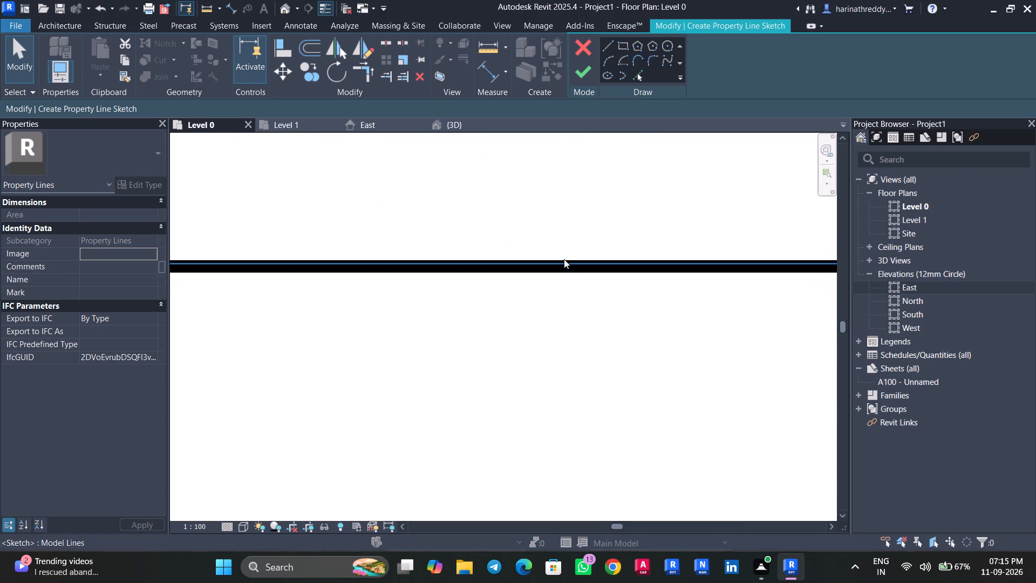
Nudge the straight 47'-5" side of the property line inward to centre it on the plan's boundary line.
{"action": "scroll", "coordinate": [564, 259], "scroll_direction": "down", "scroll_amount": 20}
{"action": "scroll", "coordinate": [564, 259], "scroll_direction": "down", "scroll_amount": 4}
{"action": "middle_click_drag", "start_coordinate": [718, 216], "coordinate": [496, 380]}
{"action": "scroll", "coordinate": [588, 262], "scroll_direction": "up", "scroll_amount": 5}
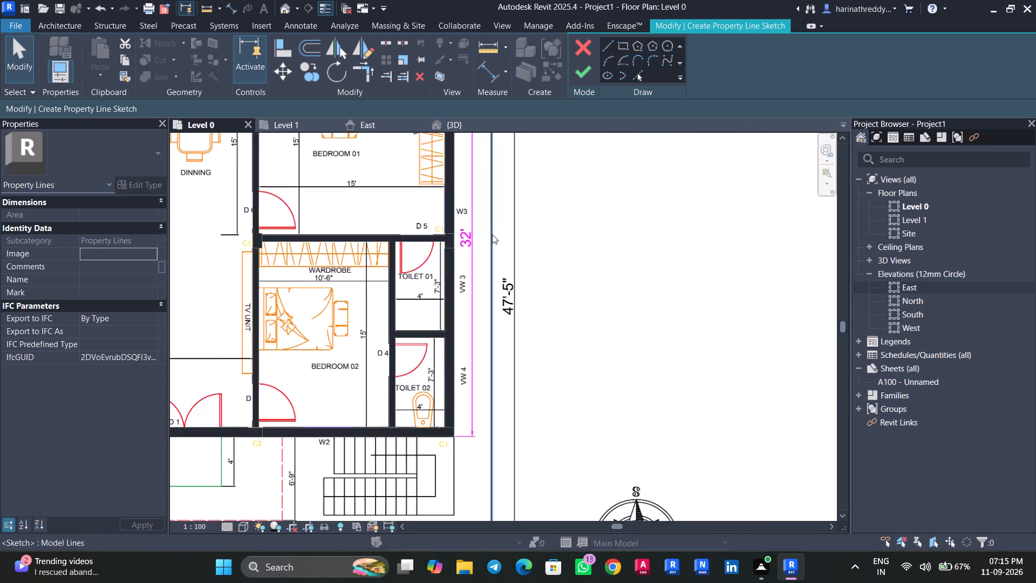
{"action": "scroll", "coordinate": [492, 234], "scroll_direction": "up", "scroll_amount": 20}
{"action": "scroll", "coordinate": [492, 234], "scroll_direction": "up", "scroll_amount": 3}
{"action": "left_click", "coordinate": [531, 266]}
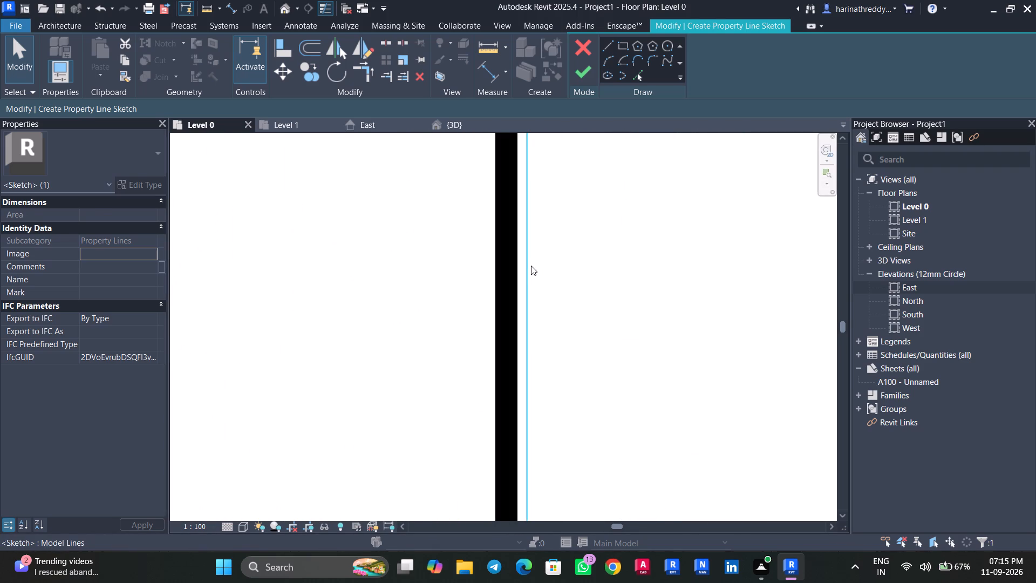
{"action": "key", "text": "Left"}
{"action": "key", "text": "Left"}
{"action": "key", "text": "Left"}
{"action": "key", "text": "Left"}
{"action": "key", "text": "Left"}
{"action": "key", "text": "Left"}
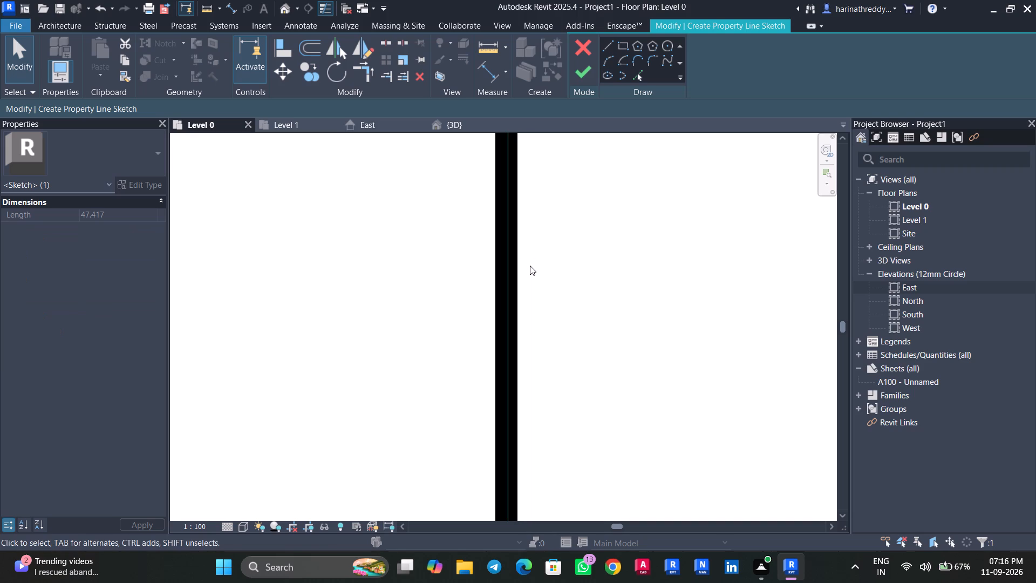
{"action": "key", "text": "Escape"}
Examine how the property line meets the plan at the corner of the 47'-5" side and the 43' edge.
{"action": "scroll", "coordinate": [528, 264], "scroll_direction": "down", "scroll_amount": 11}
{"action": "scroll", "coordinate": [528, 263], "scroll_direction": "up", "scroll_amount": 1}
{"action": "scroll", "coordinate": [528, 263], "scroll_direction": "down", "scroll_amount": 4}
{"action": "scroll", "coordinate": [529, 262], "scroll_direction": "up", "scroll_amount": 1}
{"action": "scroll", "coordinate": [529, 262], "scroll_direction": "down", "scroll_amount": 8}
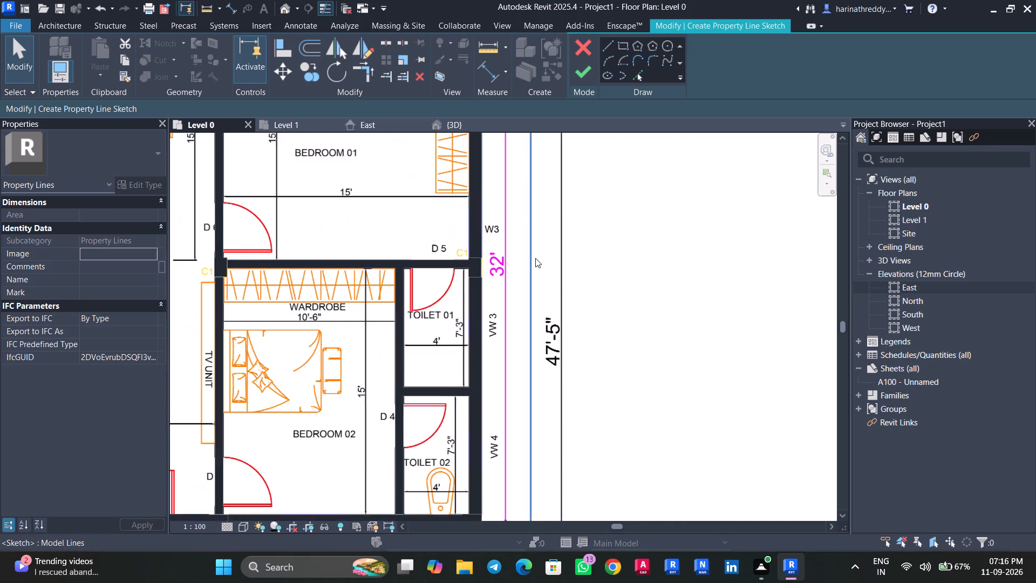
{"action": "scroll", "coordinate": [535, 258], "scroll_direction": "down", "scroll_amount": 10}
{"action": "middle_click_drag", "start_coordinate": [556, 221], "coordinate": [556, 276]}
{"action": "scroll", "coordinate": [499, 229], "scroll_direction": "up", "scroll_amount": 3}
{"action": "scroll", "coordinate": [501, 228], "scroll_direction": "down", "scroll_amount": 1}
{"action": "scroll", "coordinate": [502, 227], "scroll_direction": "up", "scroll_amount": 3}
{"action": "scroll", "coordinate": [571, 216], "scroll_direction": "down", "scroll_amount": 1}
{"action": "scroll", "coordinate": [571, 217], "scroll_direction": "up", "scroll_amount": 6}
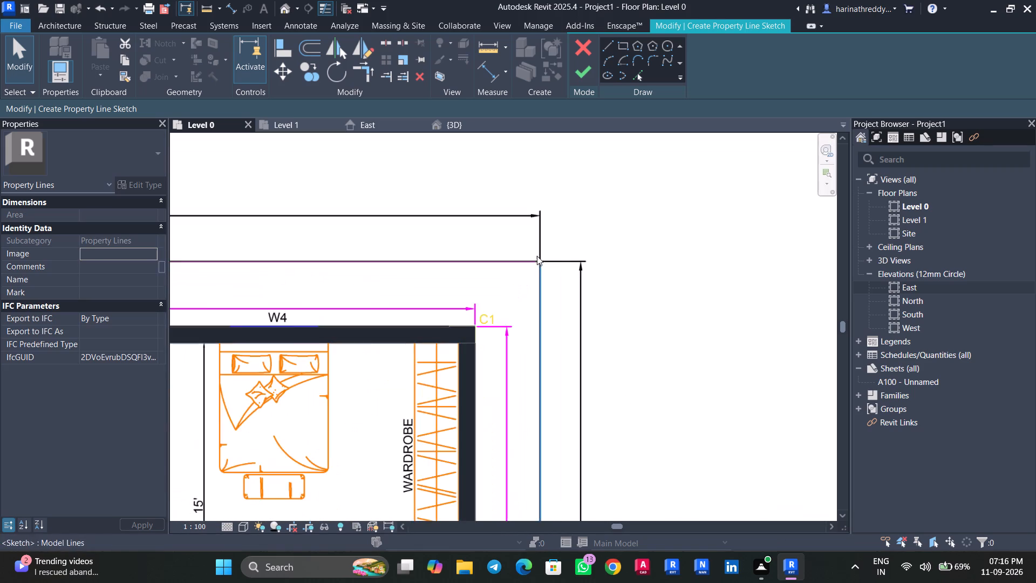
{"action": "scroll", "coordinate": [537, 256], "scroll_direction": "up", "scroll_amount": 5}
{"action": "scroll", "coordinate": [483, 276], "scroll_direction": "down", "scroll_amount": 10}
{"action": "middle_click_drag", "start_coordinate": [484, 274], "coordinate": [643, 280]}
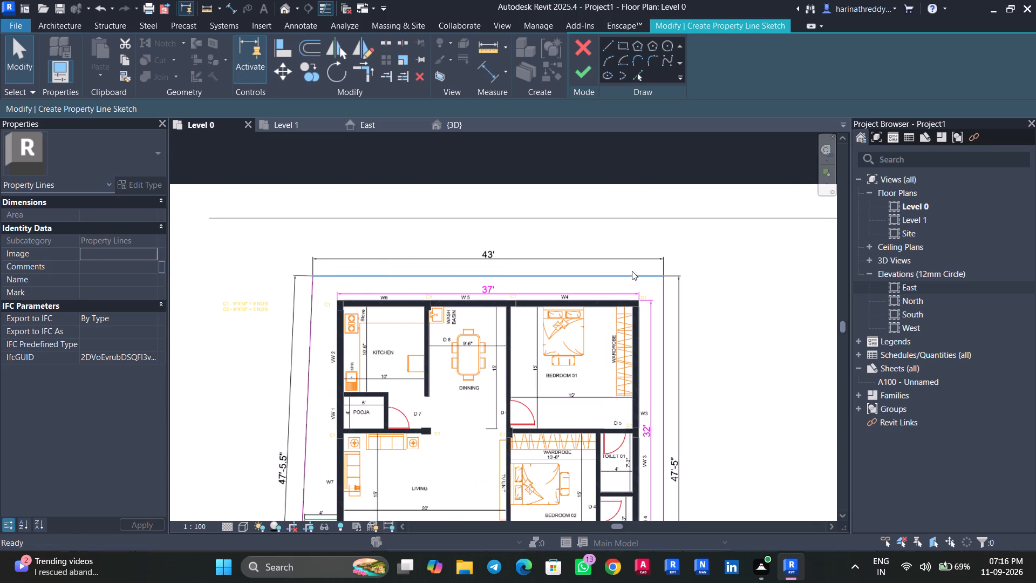
Measure the property line's upper edge with an aligned dimension between its two corners, without placing the dimension.
{"action": "key", "text": "d"}
{"action": "key", "text": "i"}
{"action": "scroll", "coordinate": [292, 271], "scroll_direction": "up", "scroll_amount": 8}
{"action": "scroll", "coordinate": [350, 293], "scroll_direction": "down", "scroll_amount": 1}
{"action": "scroll", "coordinate": [350, 293], "scroll_direction": "up", "scroll_amount": 3}
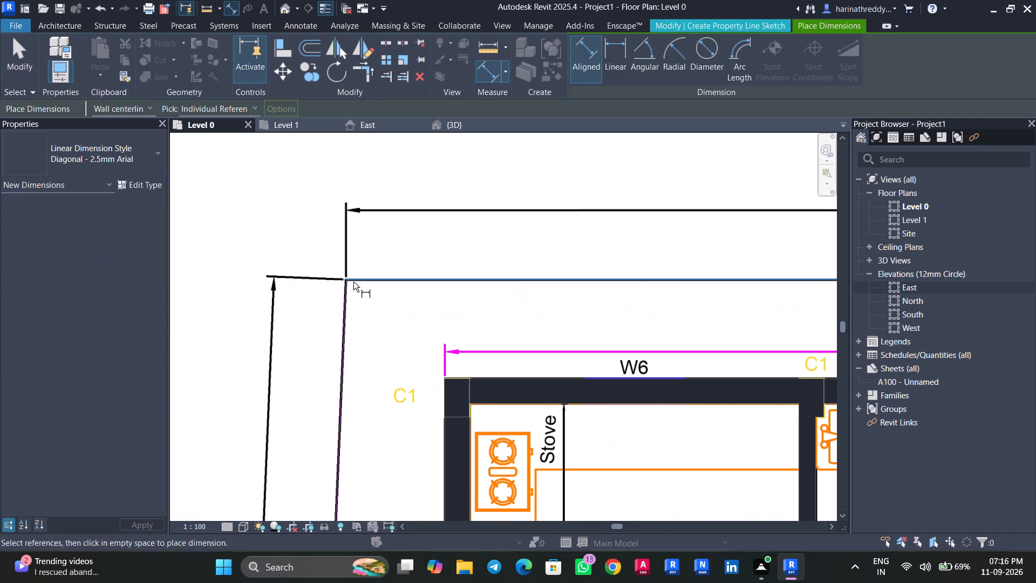
{"action": "scroll", "coordinate": [349, 281], "scroll_direction": "down", "scroll_amount": 1}
{"action": "scroll", "coordinate": [349, 281], "scroll_direction": "up", "scroll_amount": 1}
{"action": "scroll", "coordinate": [349, 281], "scroll_direction": "down", "scroll_amount": 1}
{"action": "scroll", "coordinate": [349, 281], "scroll_direction": "up", "scroll_amount": 2}
{"action": "left_click", "coordinate": [349, 280]}
{"action": "scroll", "coordinate": [349, 287], "scroll_direction": "down", "scroll_amount": 3}
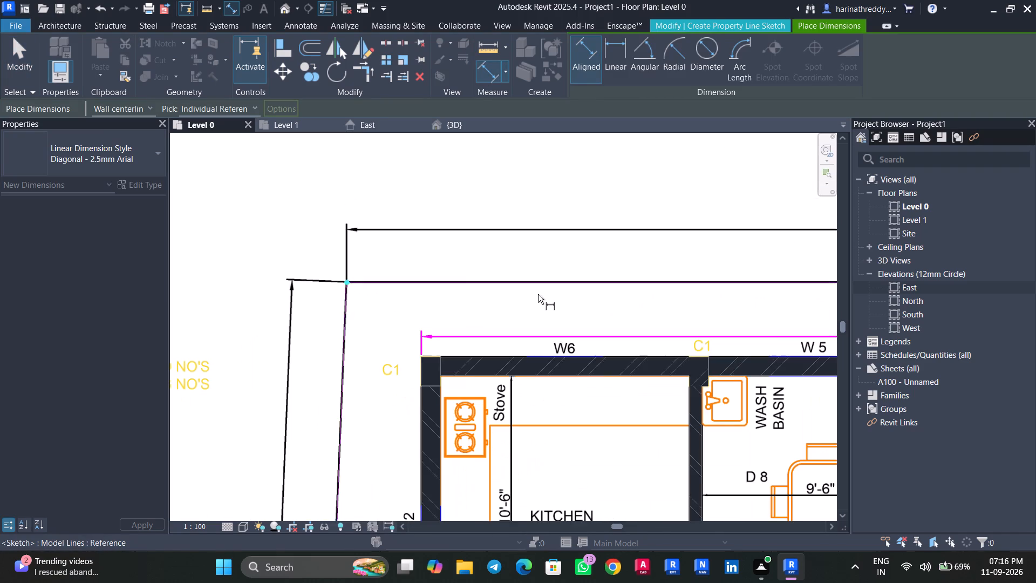
{"action": "scroll", "coordinate": [538, 294], "scroll_direction": "down", "scroll_amount": 10}
{"action": "left_click", "coordinate": [754, 283]}
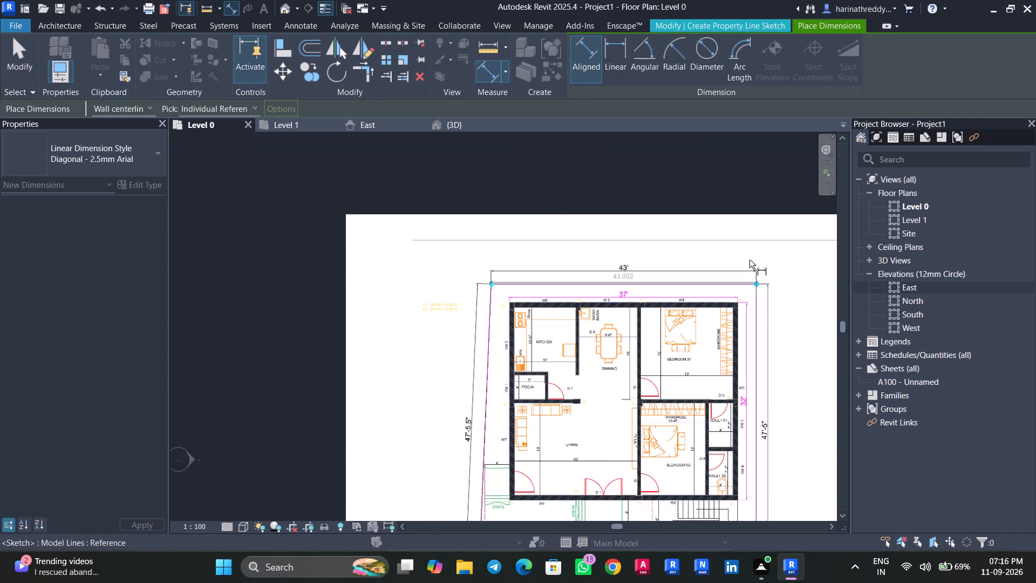
{"action": "scroll", "coordinate": [748, 243], "scroll_direction": "up", "scroll_amount": 4}
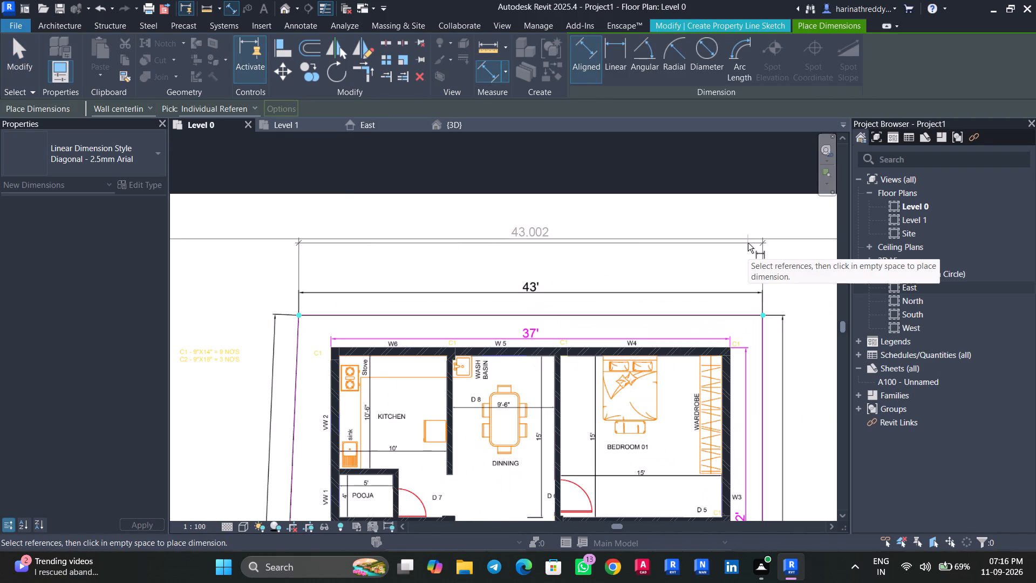
{"action": "key", "text": "Escape"}
{"action": "key", "text": "Escape"}
Finish the property line sketch around the plot.
{"action": "scroll", "coordinate": [601, 286], "scroll_direction": "down", "scroll_amount": 9}
{"action": "middle_click_drag", "start_coordinate": [617, 304], "coordinate": [362, 246]}
{"action": "scroll", "coordinate": [591, 293], "scroll_direction": "down", "scroll_amount": 1}
{"action": "scroll", "coordinate": [591, 293], "scroll_direction": "up", "scroll_amount": 1}
{"action": "scroll", "coordinate": [591, 293], "scroll_direction": "down", "scroll_amount": 2}
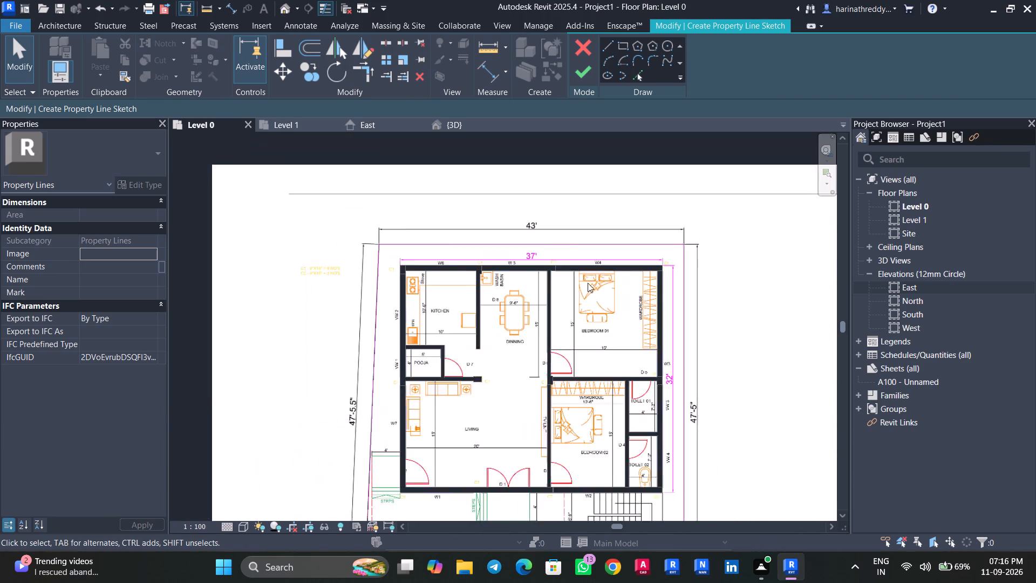
{"action": "scroll", "coordinate": [588, 283], "scroll_direction": "down", "scroll_amount": 3}
{"action": "scroll", "coordinate": [596, 277], "scroll_direction": "up", "scroll_amount": 5}
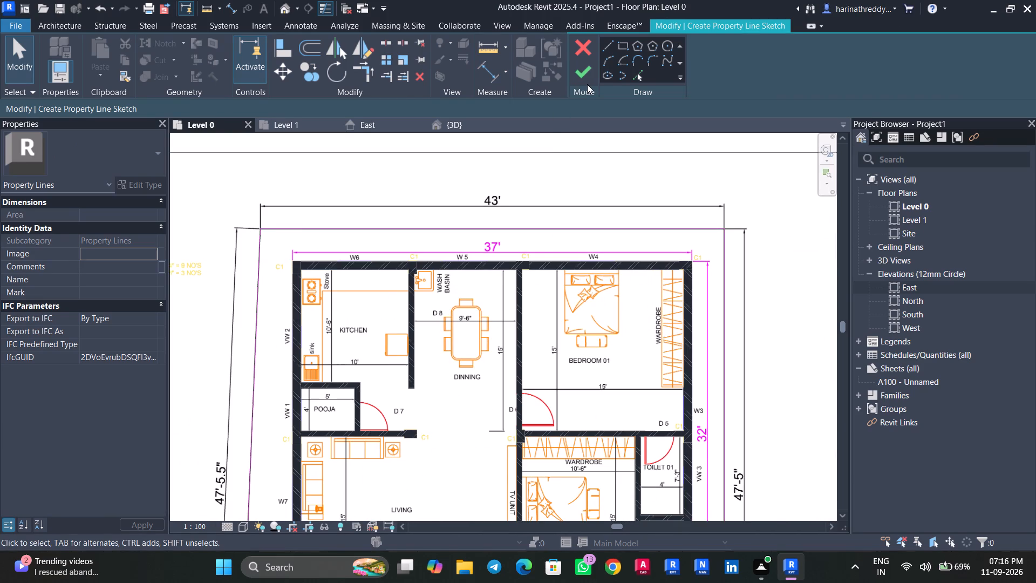
{"action": "left_click", "coordinate": [580, 78]}
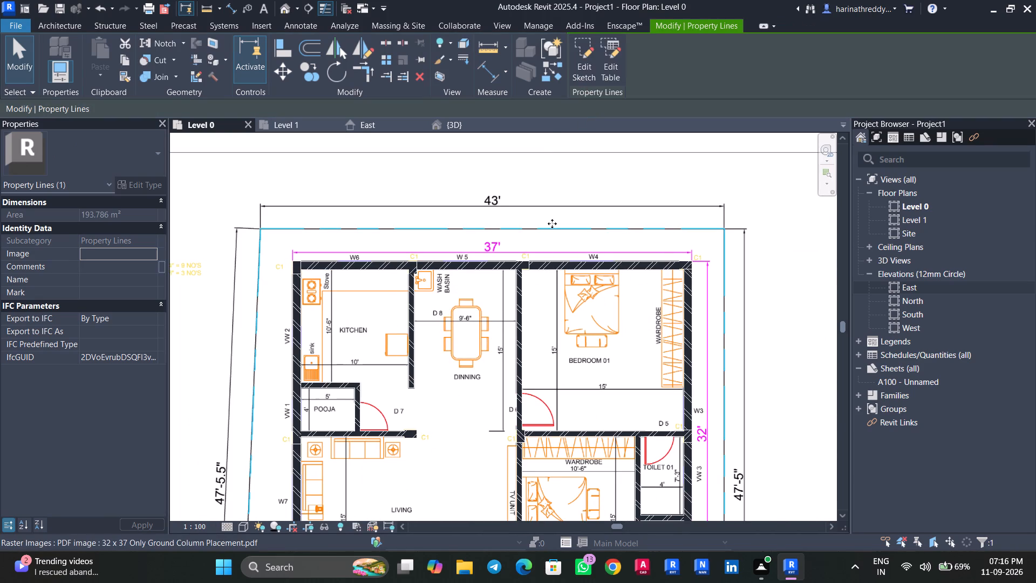
Examine the property line around the house in the 3D view.
{"action": "left_click", "coordinate": [455, 118]}
{"action": "left_click", "coordinate": [455, 121]}
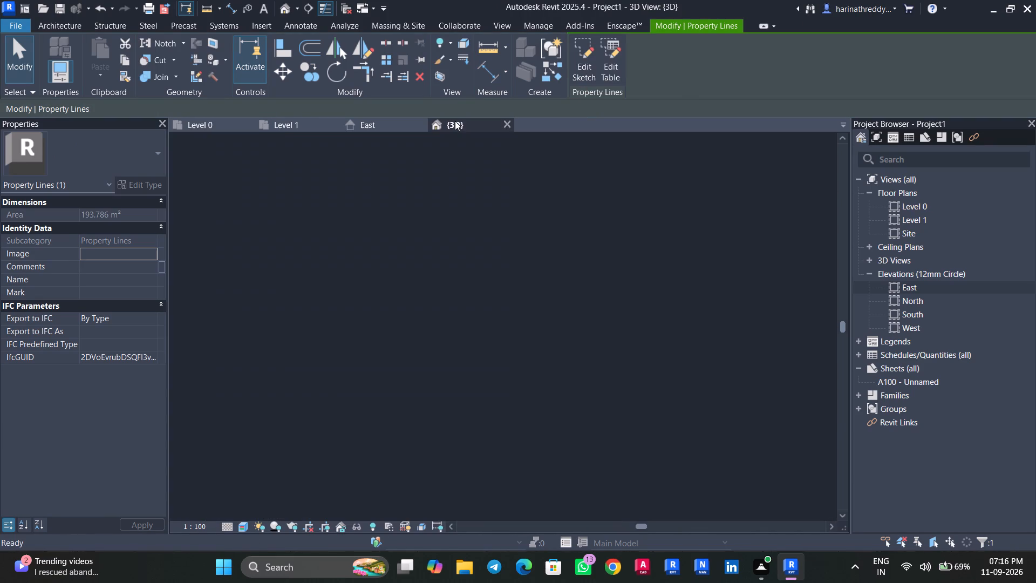
{"action": "middle_click_drag", "start_coordinate": [396, 390], "coordinate": [487, 438]}
{"action": "scroll", "coordinate": [491, 433], "scroll_direction": "down", "scroll_amount": 4}
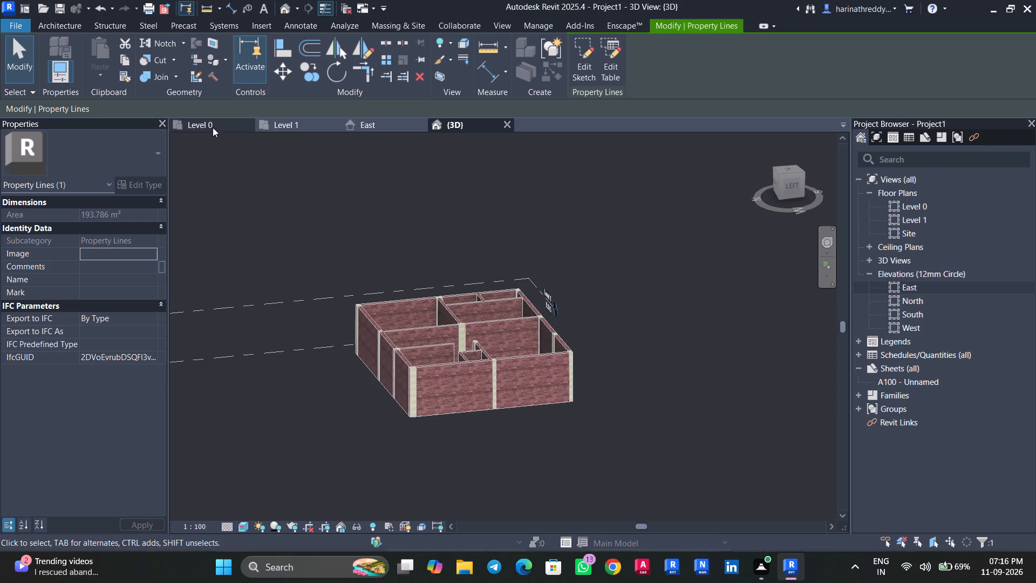
Start a floor boundary sketch on Level 0 using the Floor_Timber_22Cbd-225Joist floor type.
{"action": "left_click", "coordinate": [212, 126]}
{"action": "scroll", "coordinate": [414, 283], "scroll_direction": "down", "scroll_amount": 3}
{"action": "scroll", "coordinate": [335, 259], "scroll_direction": "up", "scroll_amount": 3}
{"action": "scroll", "coordinate": [335, 259], "scroll_direction": "down", "scroll_amount": 1}
{"action": "scroll", "coordinate": [335, 259], "scroll_direction": "up", "scroll_amount": 3}
{"action": "scroll", "coordinate": [329, 263], "scroll_direction": "down", "scroll_amount": 1}
{"action": "scroll", "coordinate": [329, 263], "scroll_direction": "up", "scroll_amount": 2}
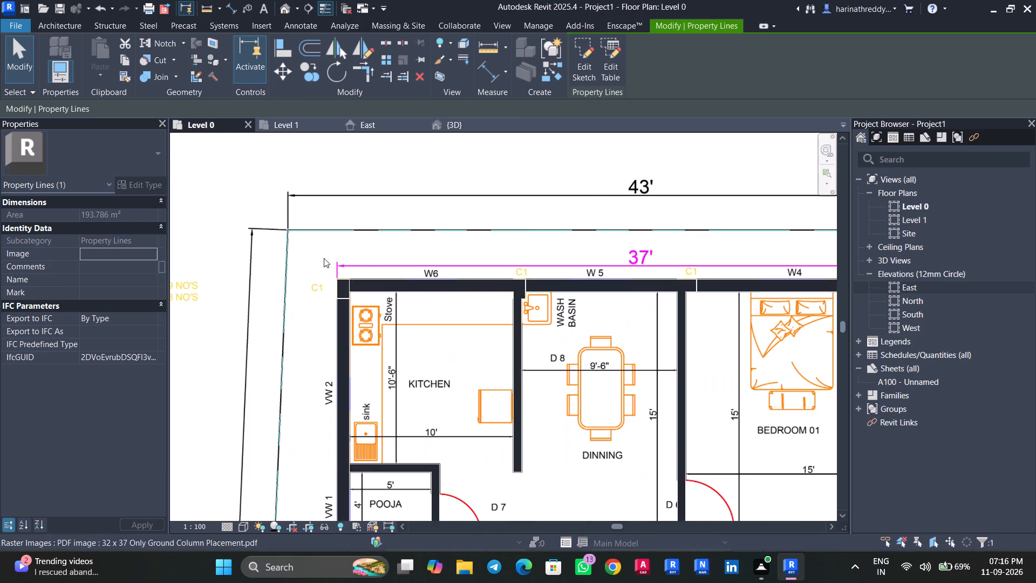
{"action": "scroll", "coordinate": [323, 257], "scroll_direction": "down", "scroll_amount": 2}
{"action": "middle_click_drag", "start_coordinate": [322, 255], "coordinate": [306, 199]}
{"action": "scroll", "coordinate": [306, 228], "scroll_direction": "down", "scroll_amount": 1}
{"action": "scroll", "coordinate": [306, 228], "scroll_direction": "up", "scroll_amount": 1}
{"action": "scroll", "coordinate": [306, 228], "scroll_direction": "down", "scroll_amount": 2}
{"action": "scroll", "coordinate": [370, 282], "scroll_direction": "up", "scroll_amount": 2}
{"action": "scroll", "coordinate": [370, 282], "scroll_direction": "down", "scroll_amount": 1}
{"action": "scroll", "coordinate": [370, 282], "scroll_direction": "up", "scroll_amount": 2}
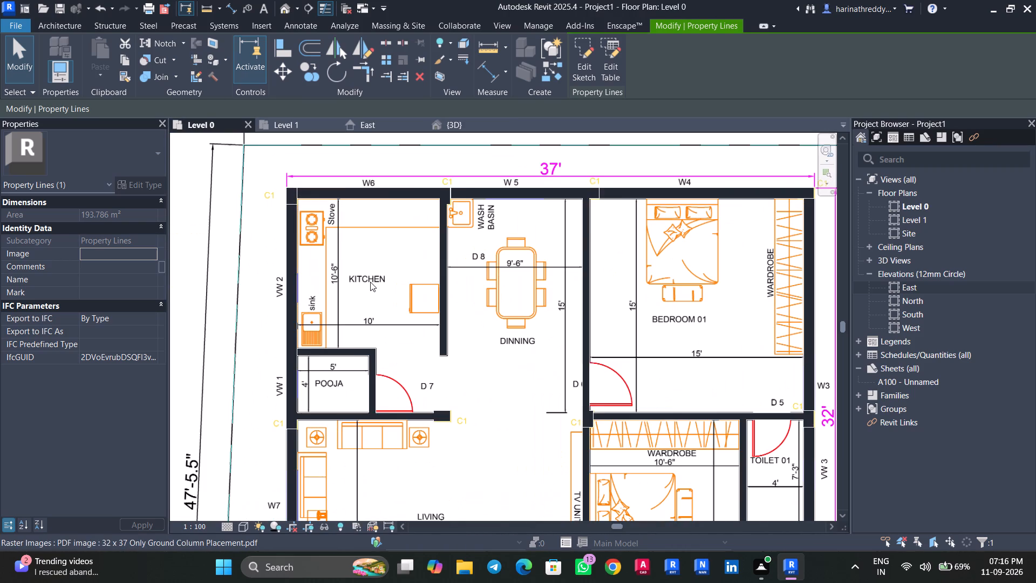
{"action": "left_click", "coordinate": [57, 27]}
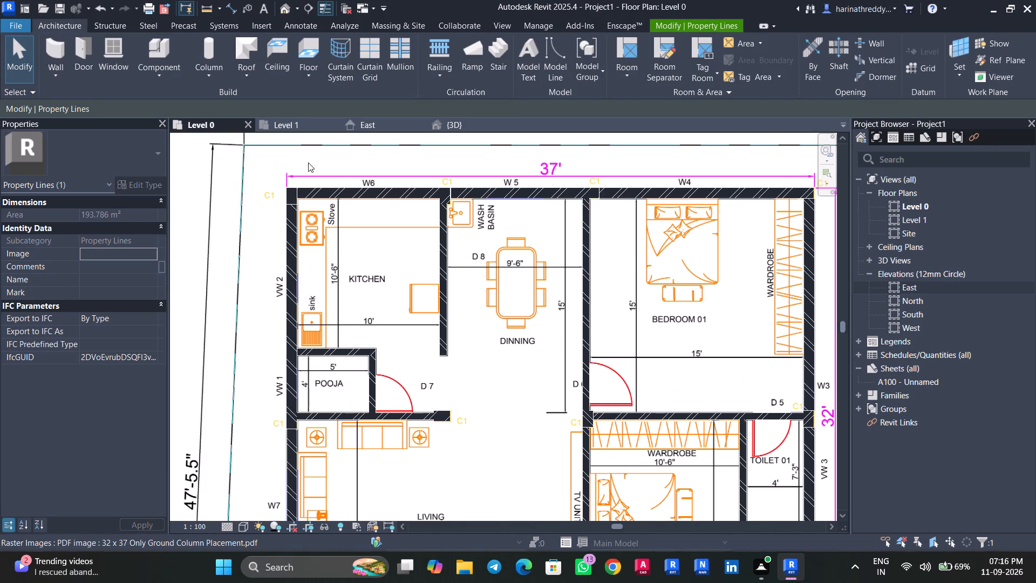
{"action": "left_click", "coordinate": [308, 73]}
{"action": "left_click", "coordinate": [315, 99]}
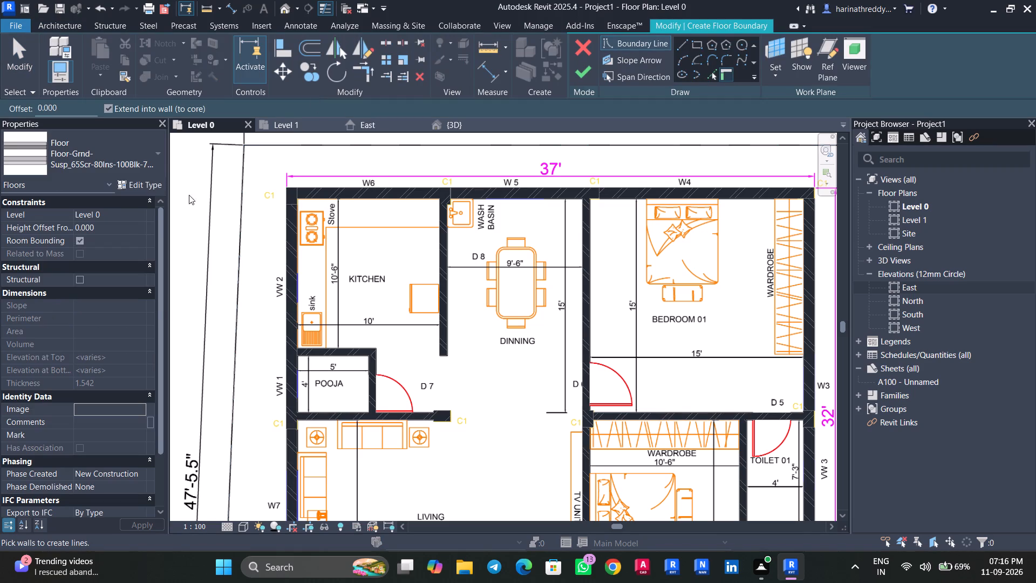
{"action": "left_click", "coordinate": [76, 165]}
{"action": "left_click", "coordinate": [85, 297]}
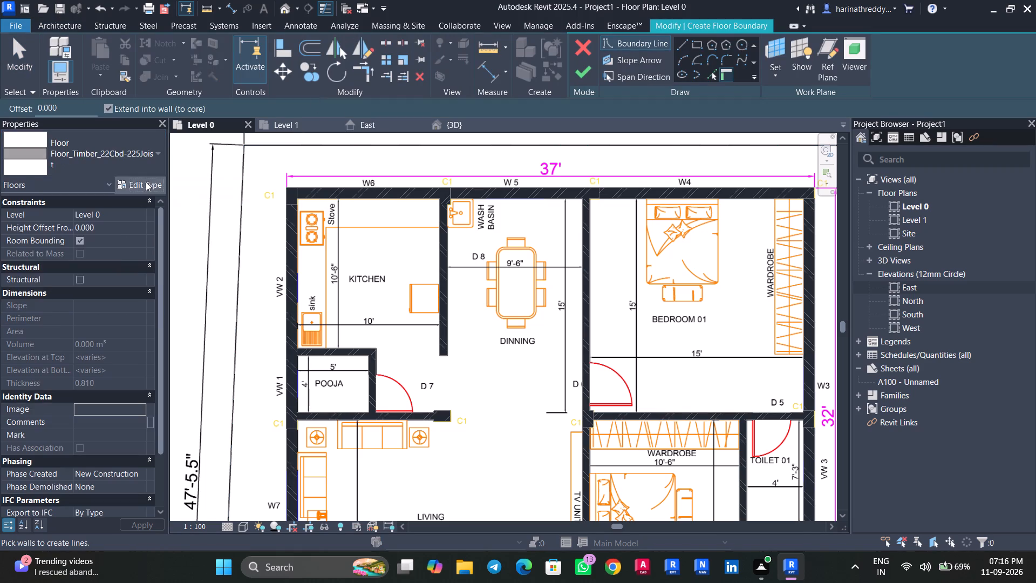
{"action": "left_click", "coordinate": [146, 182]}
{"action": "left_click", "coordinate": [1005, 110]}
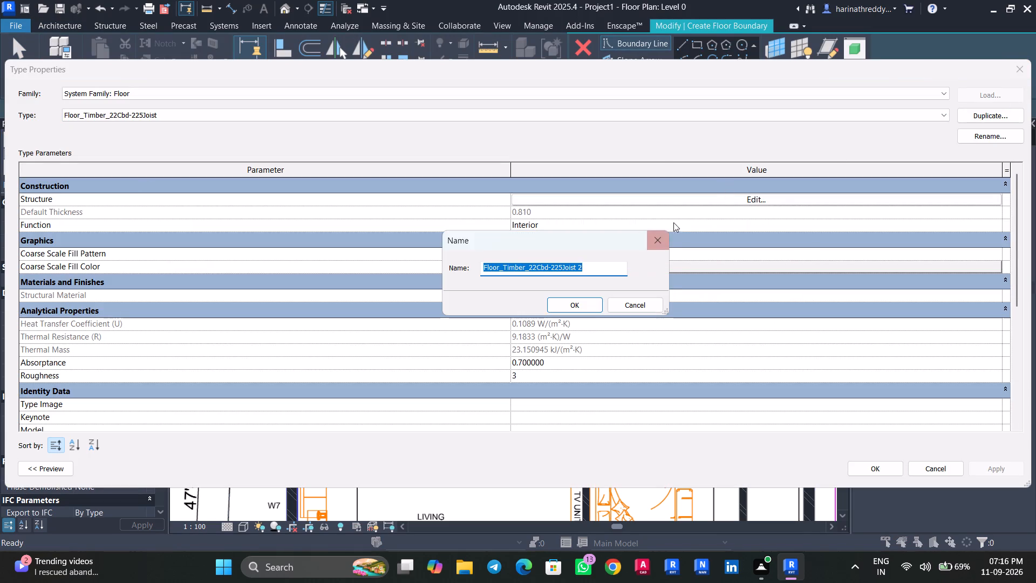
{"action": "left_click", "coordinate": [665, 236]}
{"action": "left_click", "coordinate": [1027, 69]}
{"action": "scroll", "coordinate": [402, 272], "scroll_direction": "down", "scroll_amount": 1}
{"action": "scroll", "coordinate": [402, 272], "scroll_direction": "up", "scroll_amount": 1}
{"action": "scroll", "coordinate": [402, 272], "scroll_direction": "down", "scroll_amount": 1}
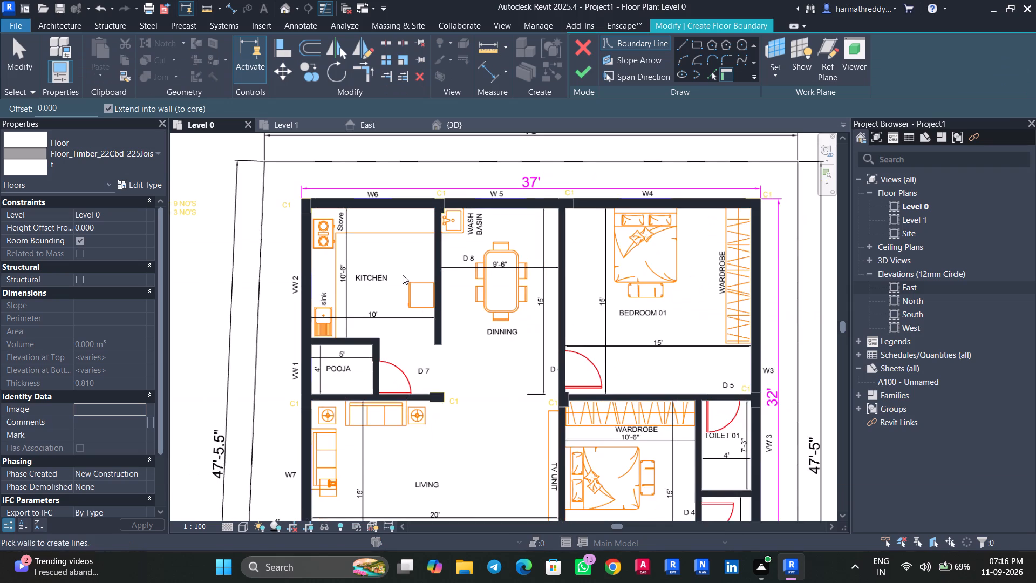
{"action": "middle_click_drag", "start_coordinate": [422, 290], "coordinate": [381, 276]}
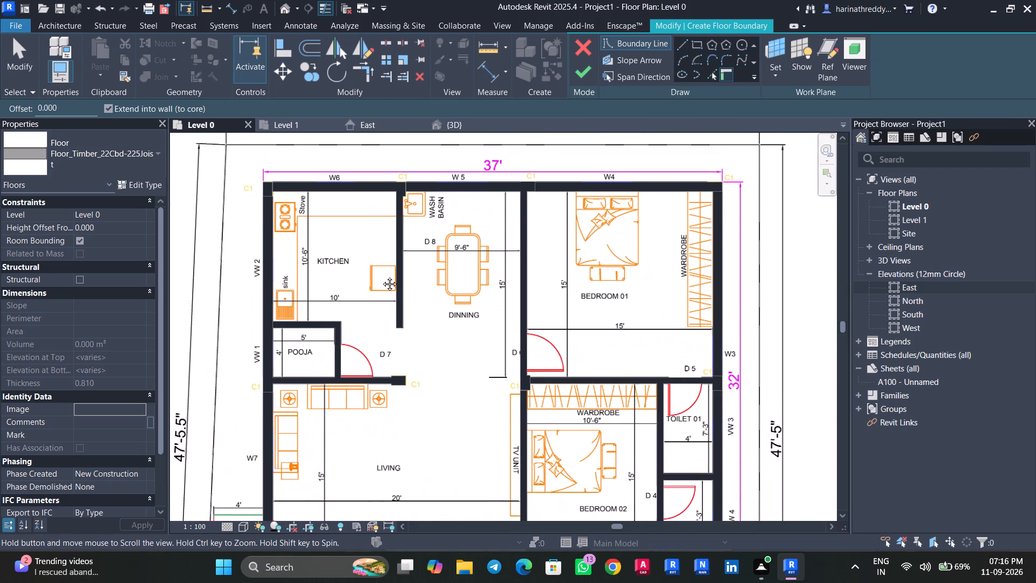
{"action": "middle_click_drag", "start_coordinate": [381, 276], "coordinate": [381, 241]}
Duplicate the timber floor type under the name BEDROOM FLOOR.
{"action": "left_click", "coordinate": [163, 182]}
{"action": "left_click", "coordinate": [991, 120]}
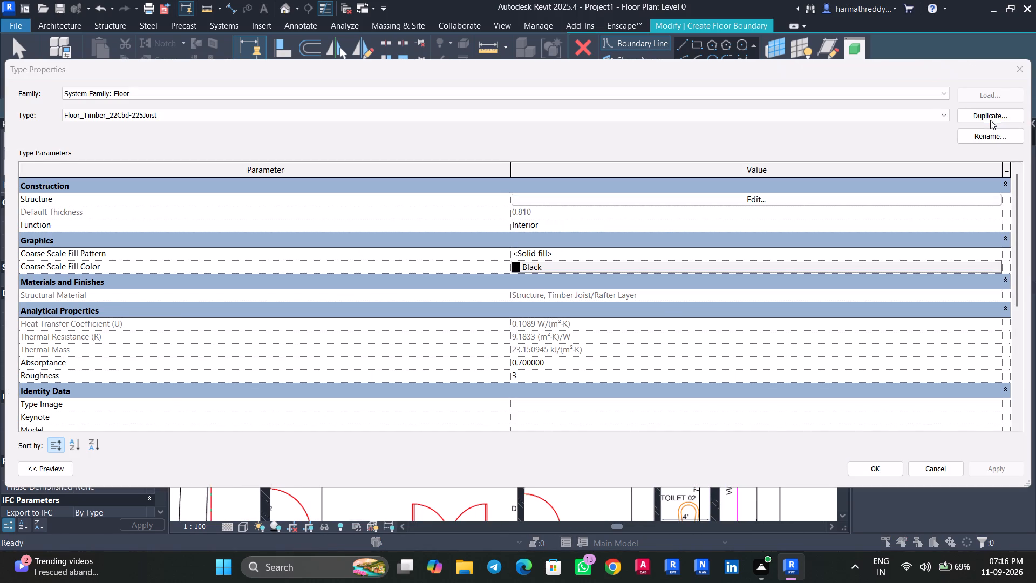
{"action": "type", "text": "BEDROOM FLLO"}
{"action": "key", "text": "BackSpace"}
{"action": "key", "text": "BackSpace"}
{"action": "key", "text": "BackSpace"}
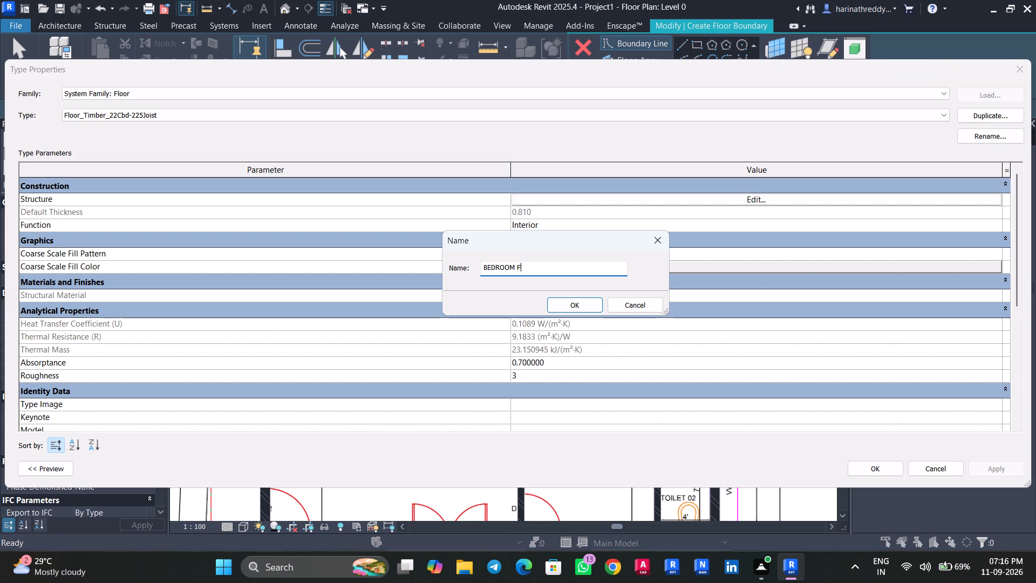
{"action": "type", "text": "LOOR"}
{"action": "left_click", "coordinate": [558, 307]}
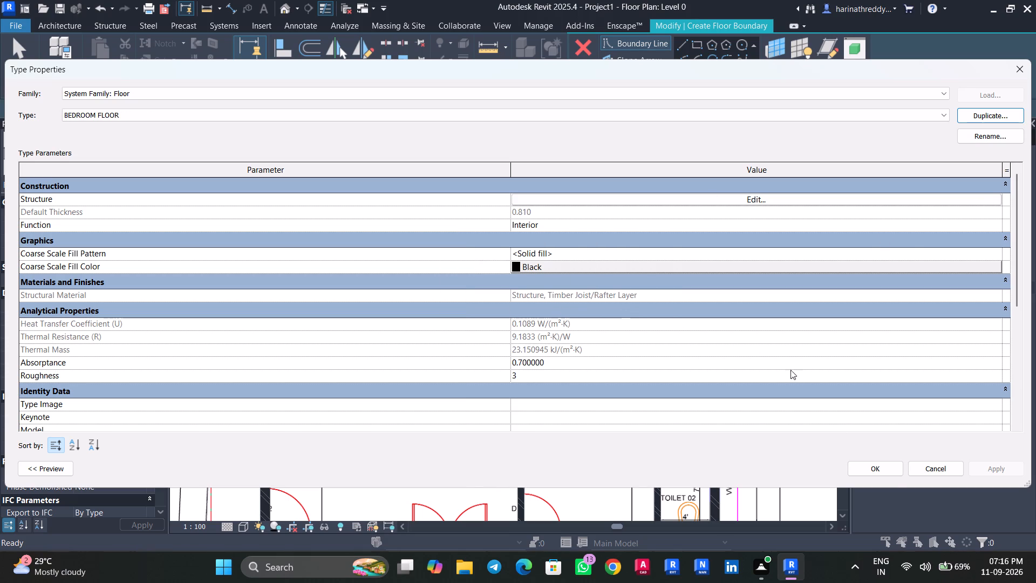
Set the BEDROOM FLOOR type's structure layer to 128 mm and its Finish 2 layer to 22 mm thick.
{"action": "left_click", "coordinate": [787, 201]}
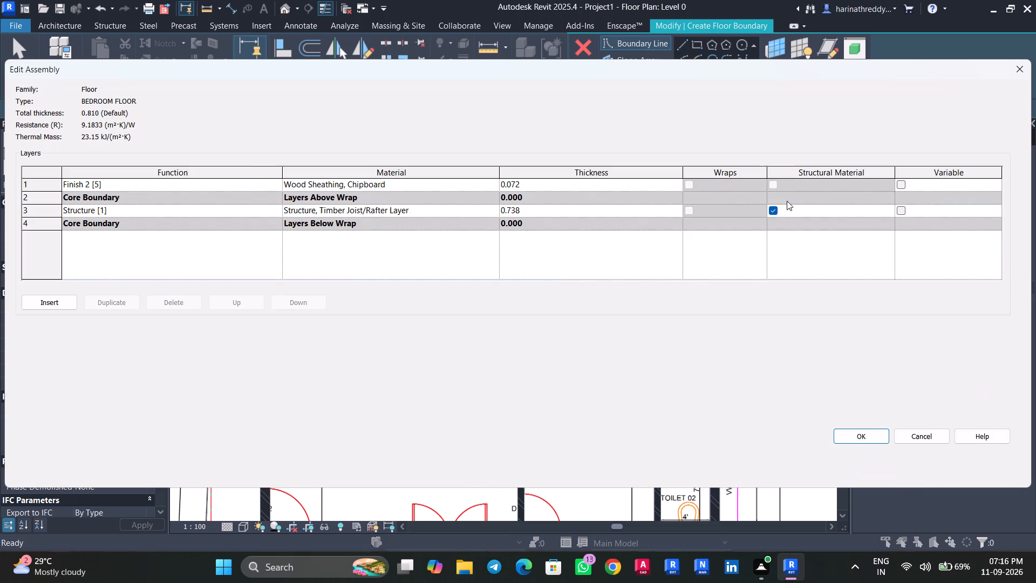
{"action": "left_click", "coordinate": [563, 212]}
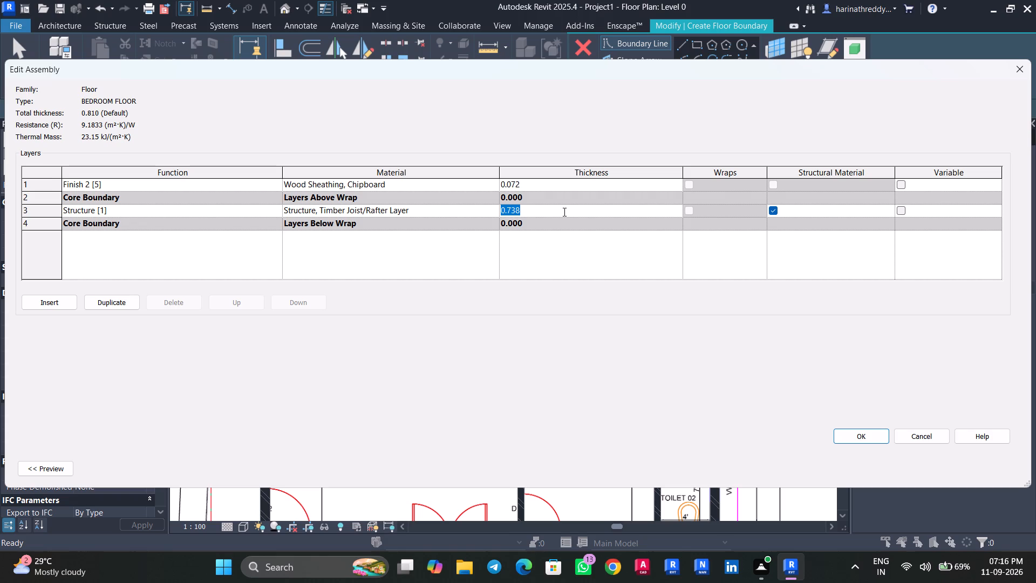
{"action": "type", "text": "128MM"}
{"action": "key", "text": "Return"}
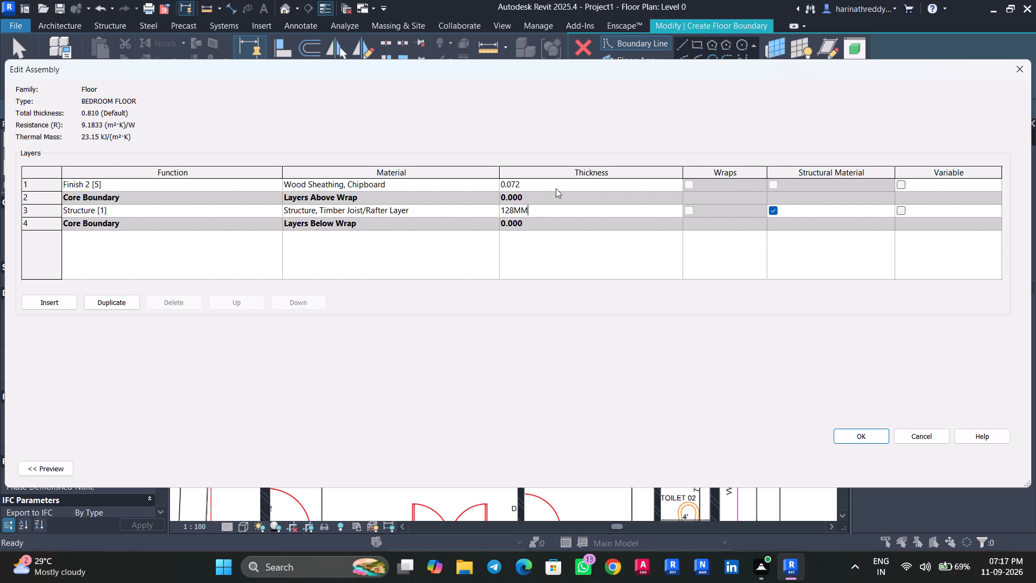
{"action": "left_click", "coordinate": [553, 181]}
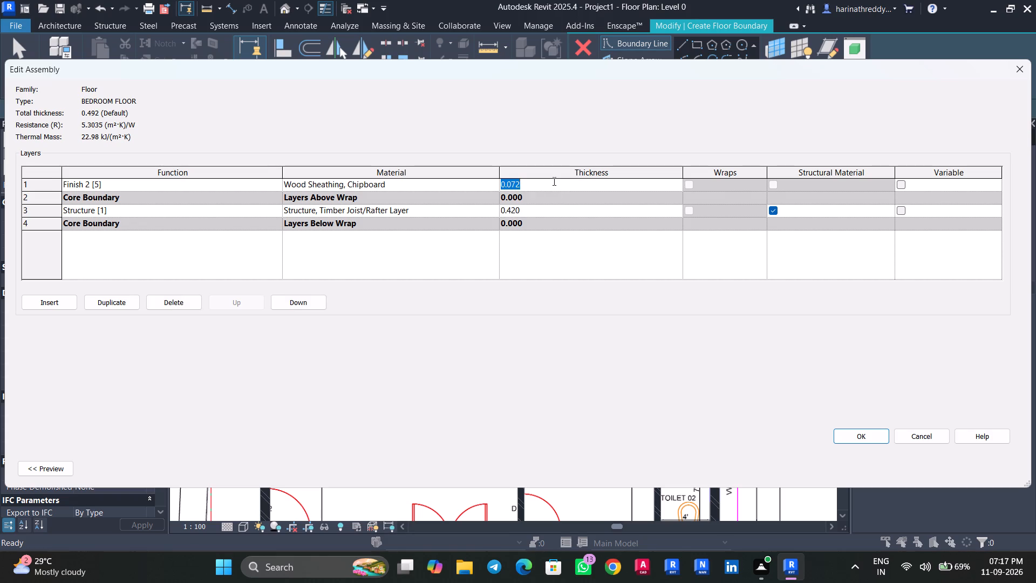
{"action": "type", "text": "22"}
{"action": "type", "text": "MM"}
{"action": "key", "text": "Return"}
{"action": "left_click", "coordinate": [842, 434]}
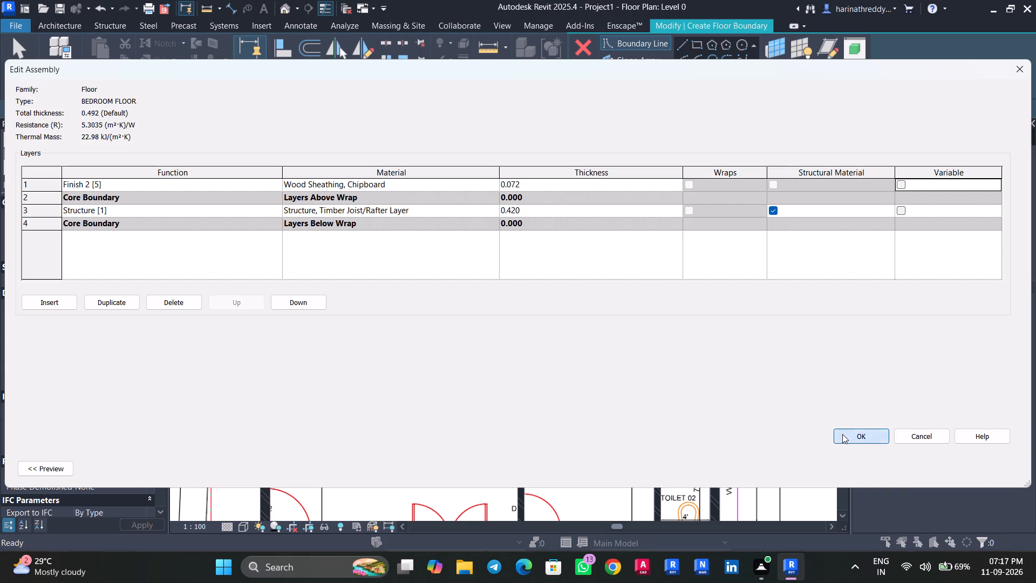
{"action": "left_click", "coordinate": [979, 469]}
{"action": "left_click", "coordinate": [862, 472]}
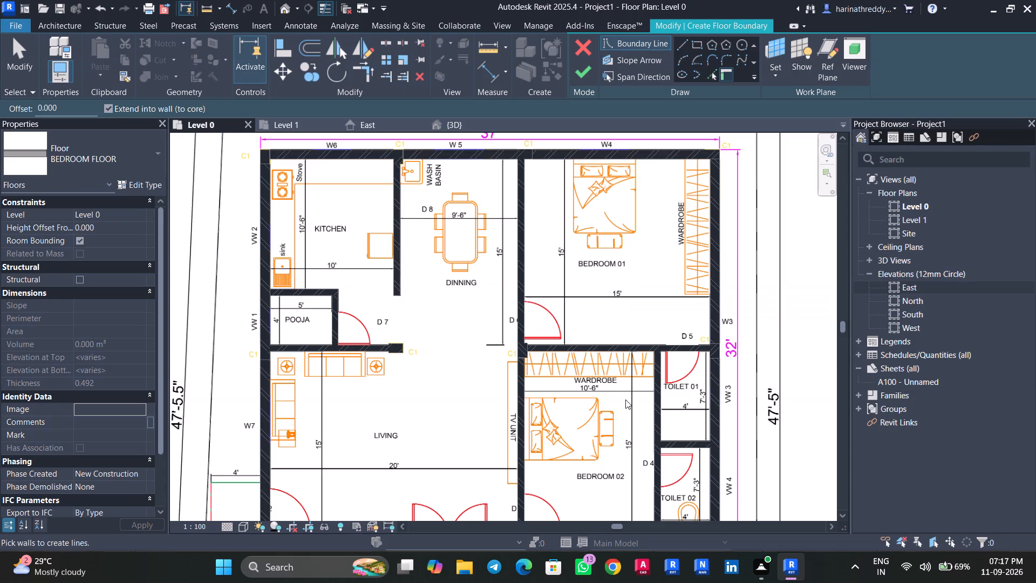
Sketch a rectangular floor boundary about 10.5 ft wide around Bedroom 02, between the inner faces of its walls.
{"action": "left_click", "coordinate": [694, 44]}
{"action": "middle_click_drag", "start_coordinate": [642, 356], "coordinate": [644, 216]}
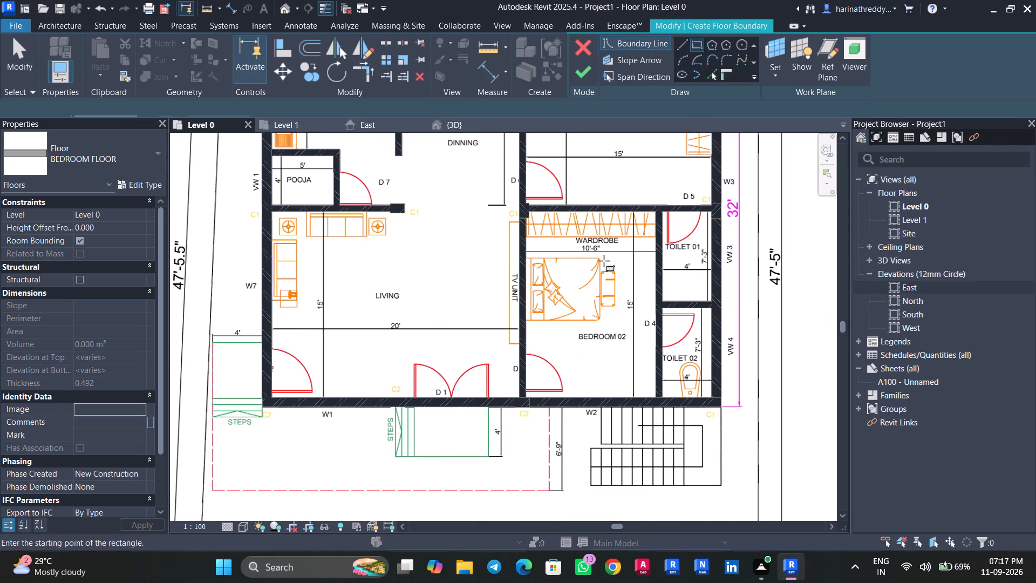
{"action": "scroll", "coordinate": [542, 204], "scroll_direction": "up", "scroll_amount": 2}
{"action": "scroll", "coordinate": [544, 204], "scroll_direction": "down", "scroll_amount": 1}
{"action": "scroll", "coordinate": [546, 204], "scroll_direction": "up", "scroll_amount": 16}
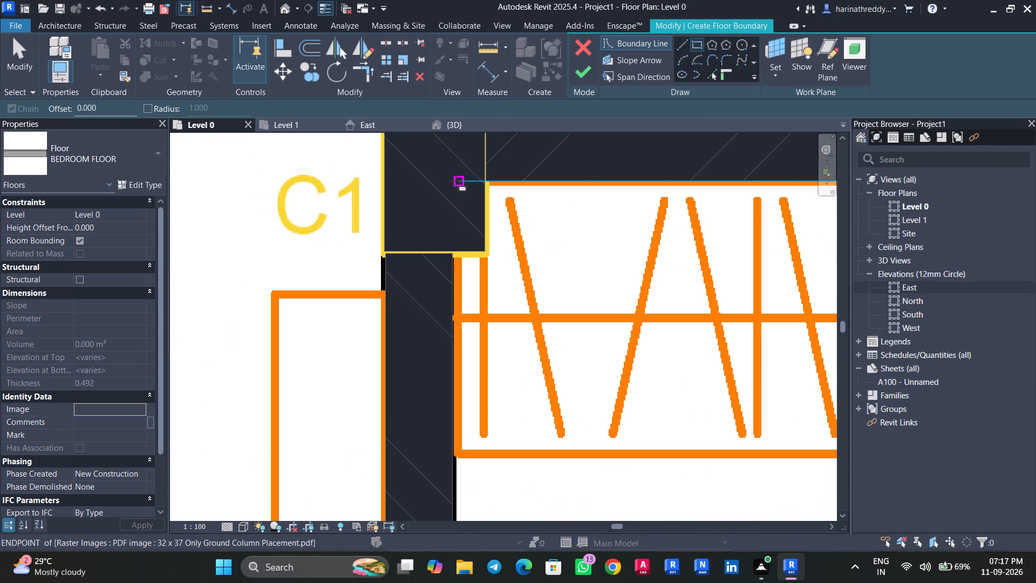
{"action": "left_click", "coordinate": [451, 181]}
{"action": "scroll", "coordinate": [562, 356], "scroll_direction": "down", "scroll_amount": 12}
{"action": "middle_click_drag", "start_coordinate": [631, 417], "coordinate": [541, 134]}
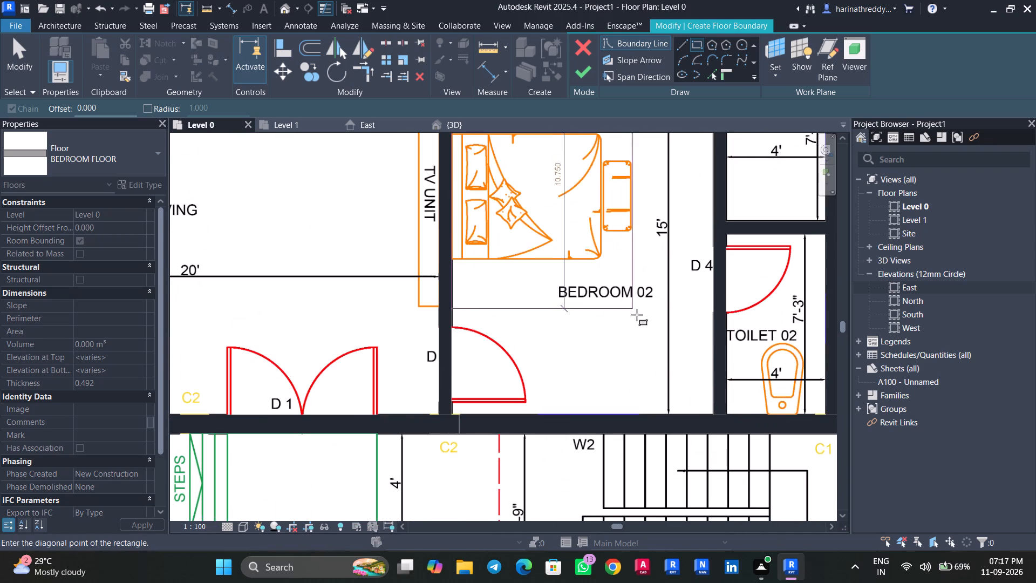
{"action": "left_click", "coordinate": [713, 412]}
{"action": "scroll", "coordinate": [553, 379], "scroll_direction": "down", "scroll_amount": 5}
{"action": "scroll", "coordinate": [553, 362], "scroll_direction": "up", "scroll_amount": 1}
{"action": "scroll", "coordinate": [553, 362], "scroll_direction": "down", "scroll_amount": 4}
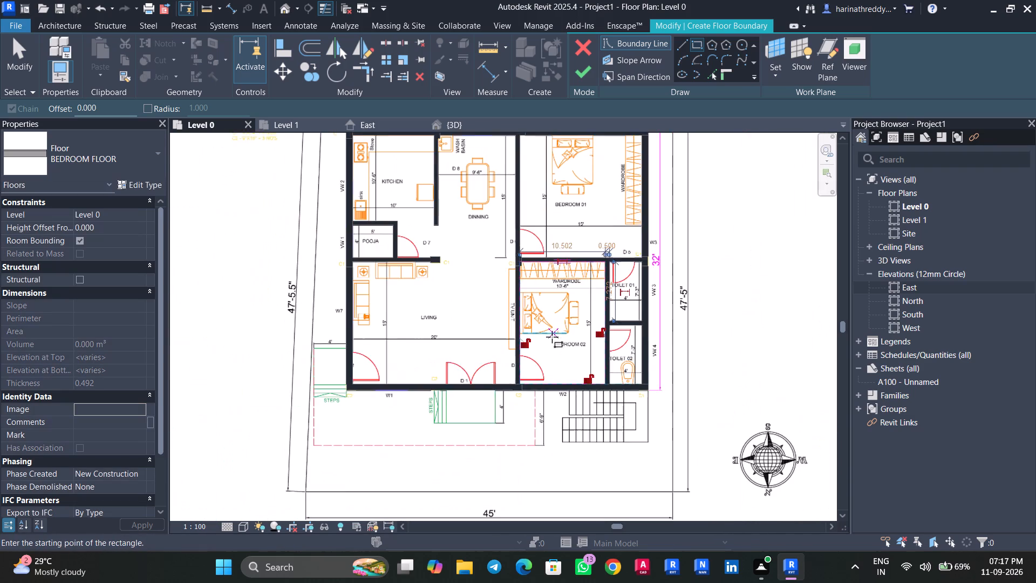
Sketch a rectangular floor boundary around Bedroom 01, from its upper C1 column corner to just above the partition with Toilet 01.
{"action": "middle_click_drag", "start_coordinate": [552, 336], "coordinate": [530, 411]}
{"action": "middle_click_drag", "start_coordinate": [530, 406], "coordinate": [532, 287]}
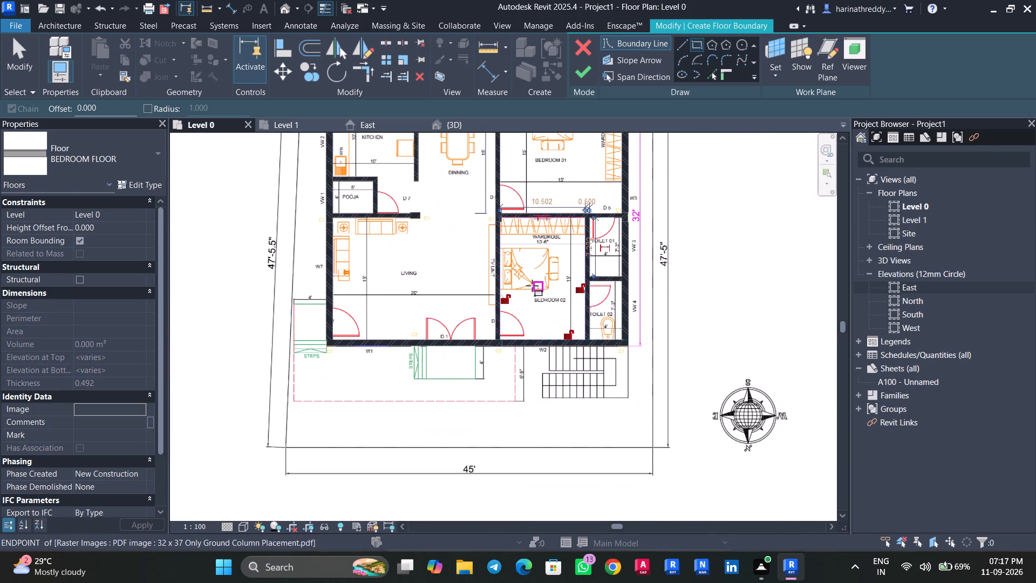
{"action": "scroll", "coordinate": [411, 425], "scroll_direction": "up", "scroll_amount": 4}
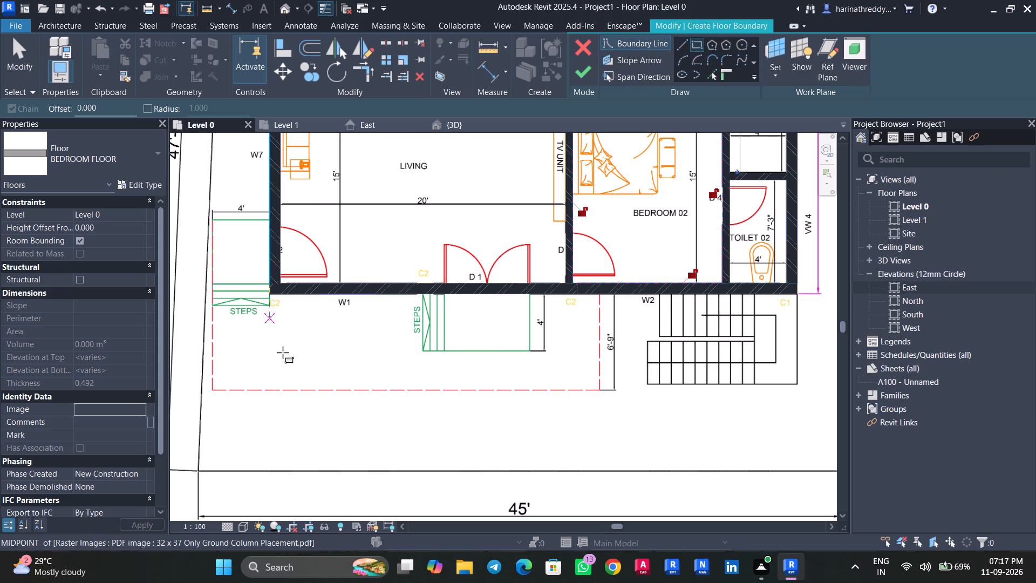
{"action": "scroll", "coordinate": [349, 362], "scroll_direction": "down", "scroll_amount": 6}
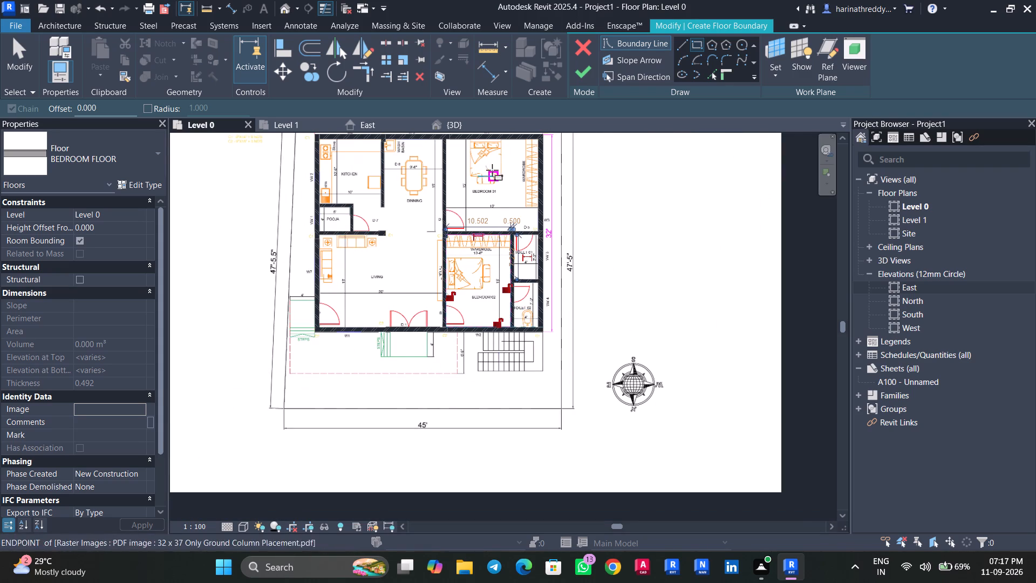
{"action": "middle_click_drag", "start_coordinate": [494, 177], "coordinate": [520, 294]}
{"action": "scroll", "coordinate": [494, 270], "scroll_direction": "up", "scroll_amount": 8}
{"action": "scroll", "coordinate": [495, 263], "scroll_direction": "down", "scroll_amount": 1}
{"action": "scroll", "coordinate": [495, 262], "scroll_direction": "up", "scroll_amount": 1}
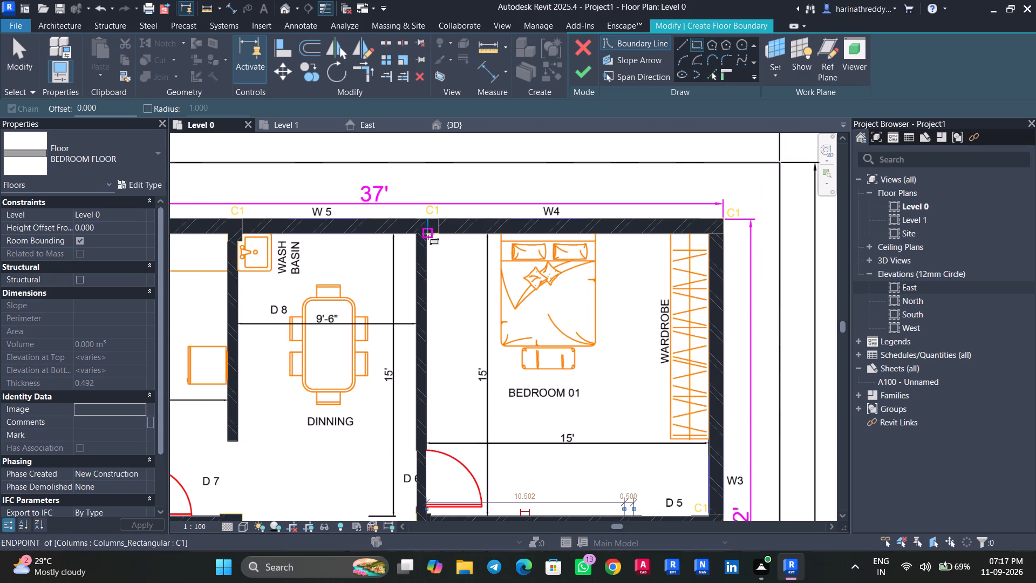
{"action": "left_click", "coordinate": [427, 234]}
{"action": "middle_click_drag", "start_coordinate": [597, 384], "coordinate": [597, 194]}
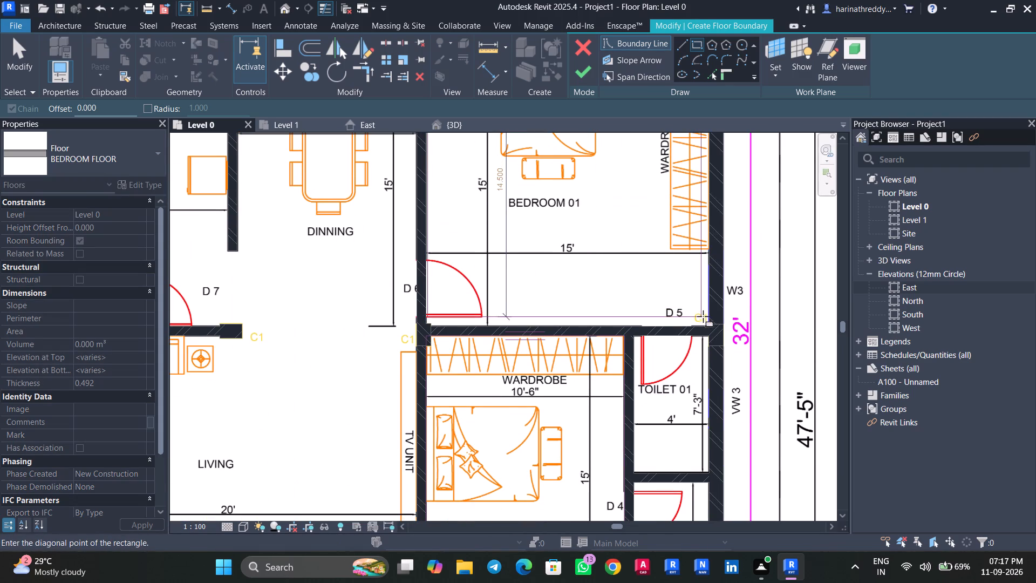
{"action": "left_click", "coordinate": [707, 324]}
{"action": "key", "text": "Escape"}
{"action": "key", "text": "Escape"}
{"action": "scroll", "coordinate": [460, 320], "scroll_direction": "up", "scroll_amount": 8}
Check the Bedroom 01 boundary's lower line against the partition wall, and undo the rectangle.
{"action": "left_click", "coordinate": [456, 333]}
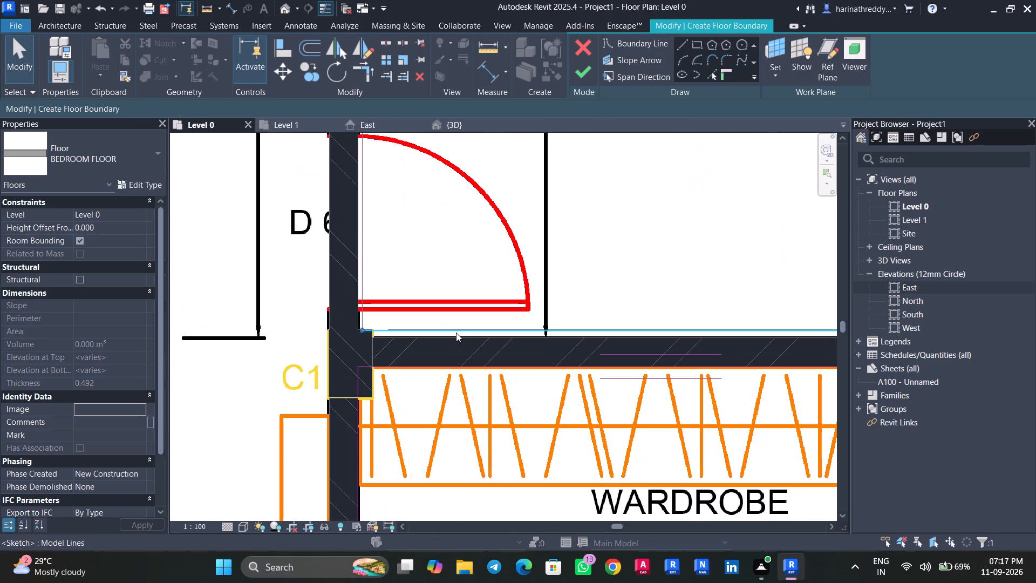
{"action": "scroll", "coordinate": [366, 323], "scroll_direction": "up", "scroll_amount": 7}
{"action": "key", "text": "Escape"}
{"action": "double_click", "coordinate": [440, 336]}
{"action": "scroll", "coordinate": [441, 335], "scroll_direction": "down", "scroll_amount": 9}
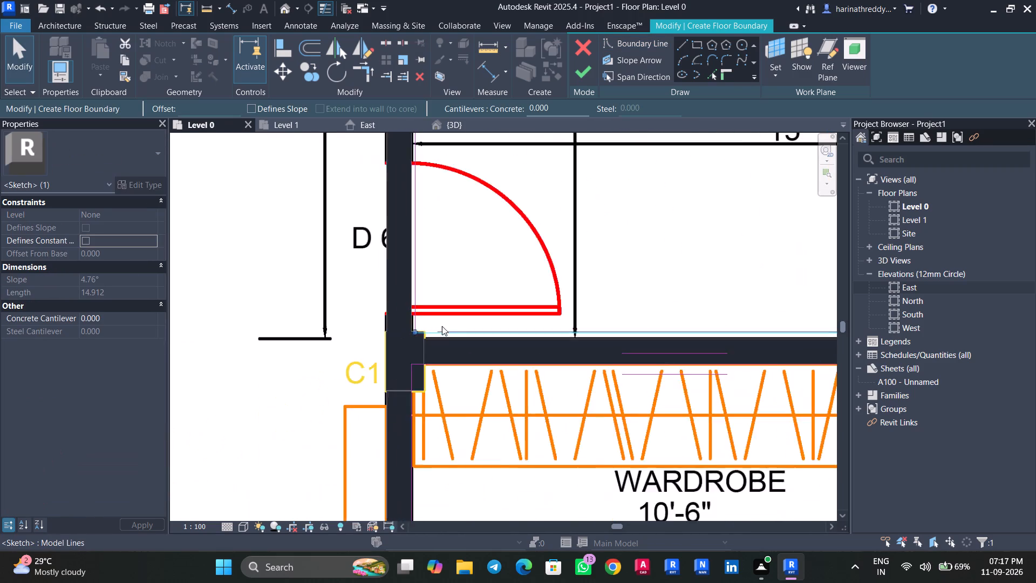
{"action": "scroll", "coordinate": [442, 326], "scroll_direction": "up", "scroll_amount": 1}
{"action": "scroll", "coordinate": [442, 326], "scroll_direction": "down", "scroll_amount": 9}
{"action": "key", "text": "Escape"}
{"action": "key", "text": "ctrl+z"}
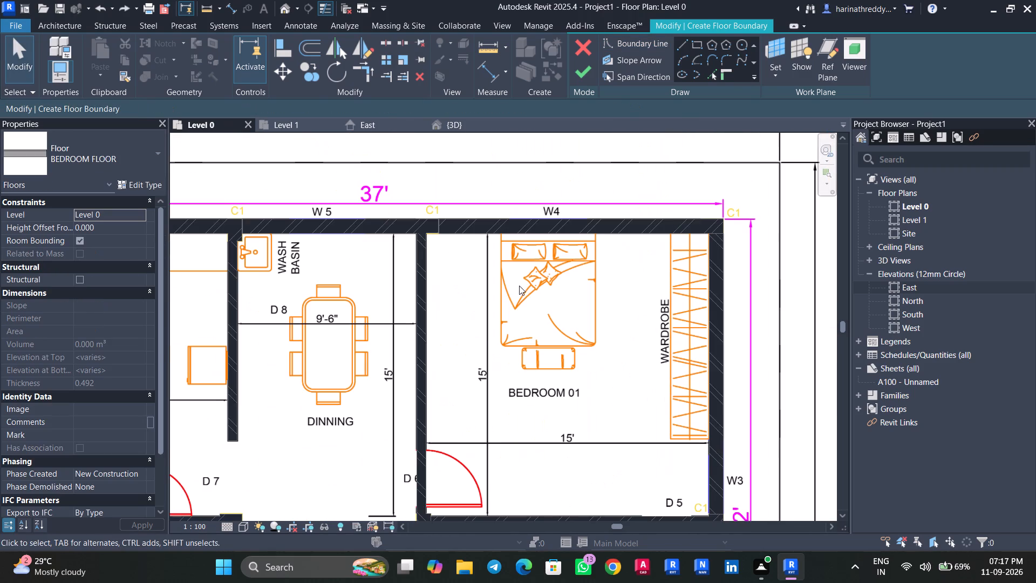
Sketch a rectangular floor boundary around Bedroom 01, ending at the inner wall's endpoint on the partition above Toilet 01.
{"action": "left_click", "coordinate": [699, 47]}
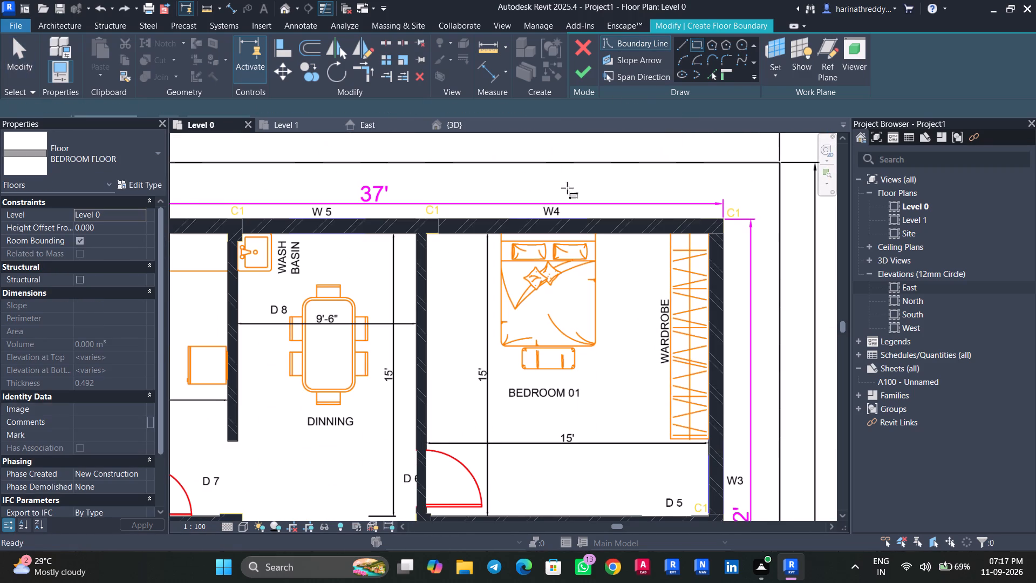
{"action": "left_click", "coordinate": [425, 232]}
{"action": "middle_click_drag", "start_coordinate": [486, 419], "coordinate": [491, 240]}
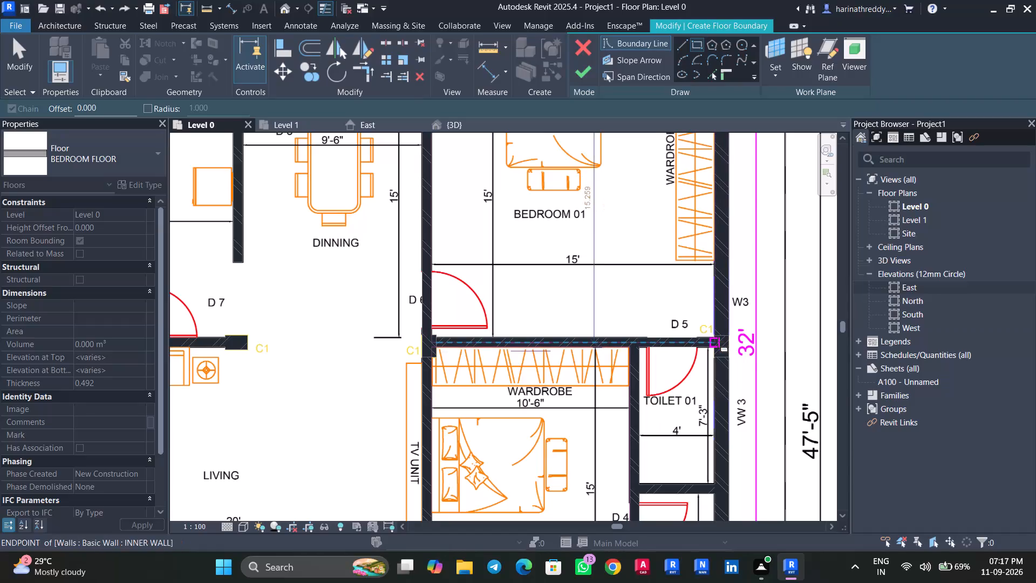
{"action": "left_click", "coordinate": [718, 342]}
{"action": "key", "text": "Escape"}
{"action": "scroll", "coordinate": [505, 258], "scroll_direction": "down", "scroll_amount": 4}
{"action": "scroll", "coordinate": [489, 284], "scroll_direction": "up", "scroll_amount": 7}
{"action": "scroll", "coordinate": [490, 287], "scroll_direction": "down", "scroll_amount": 1}
{"action": "scroll", "coordinate": [490, 287], "scroll_direction": "up", "scroll_amount": 3}
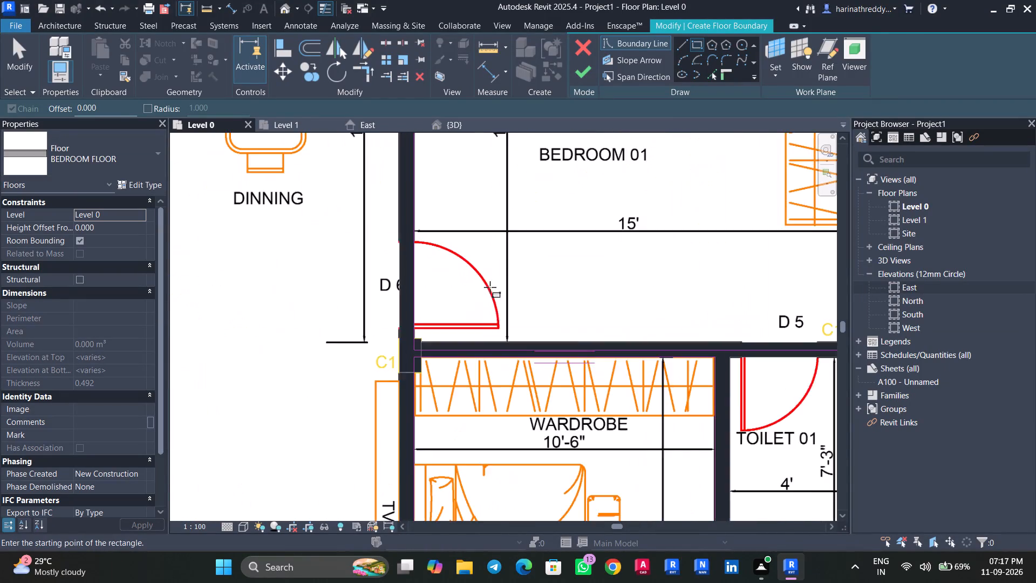
{"action": "scroll", "coordinate": [490, 287], "scroll_direction": "up", "scroll_amount": 3}
{"action": "key", "text": "Escape"}
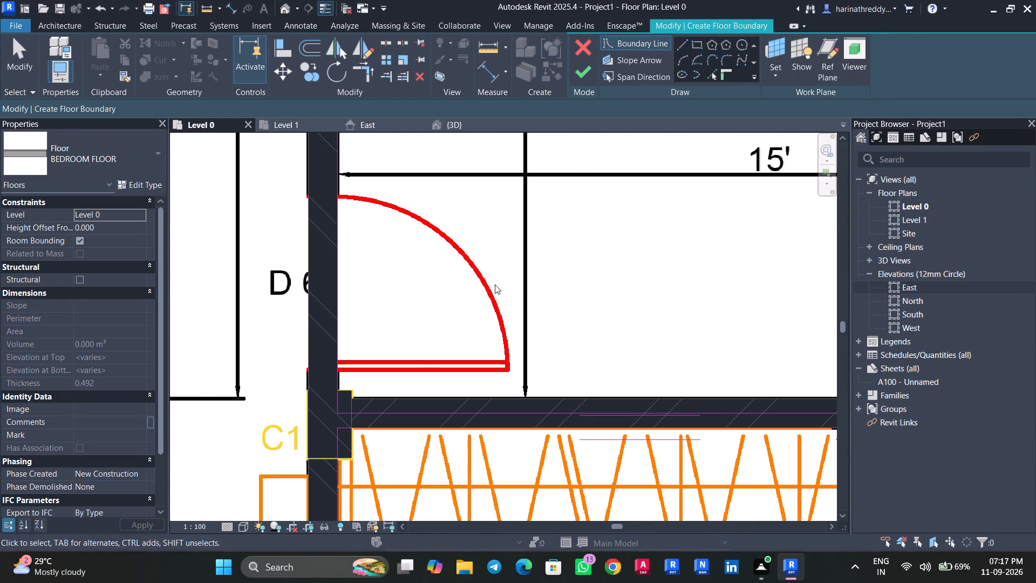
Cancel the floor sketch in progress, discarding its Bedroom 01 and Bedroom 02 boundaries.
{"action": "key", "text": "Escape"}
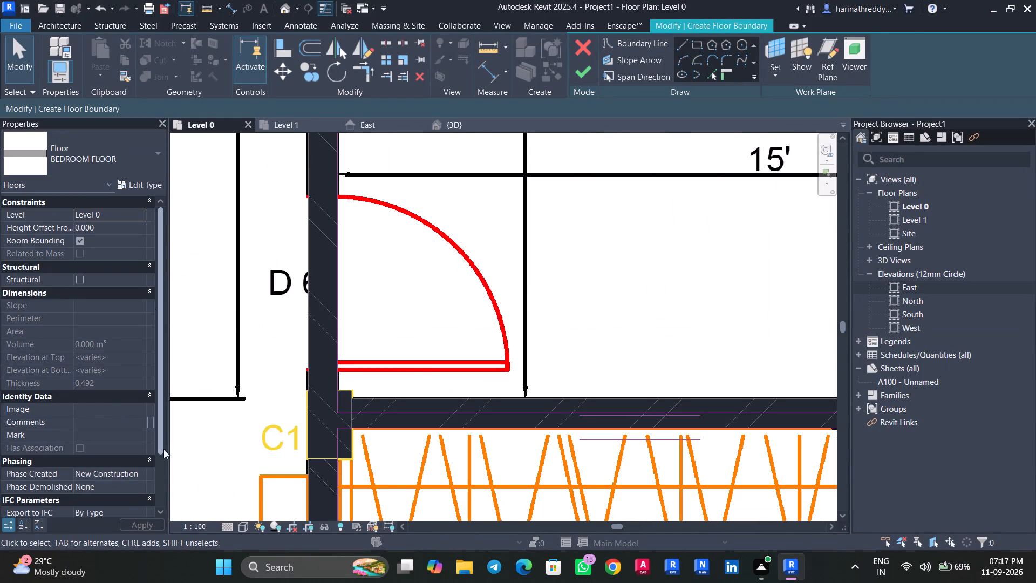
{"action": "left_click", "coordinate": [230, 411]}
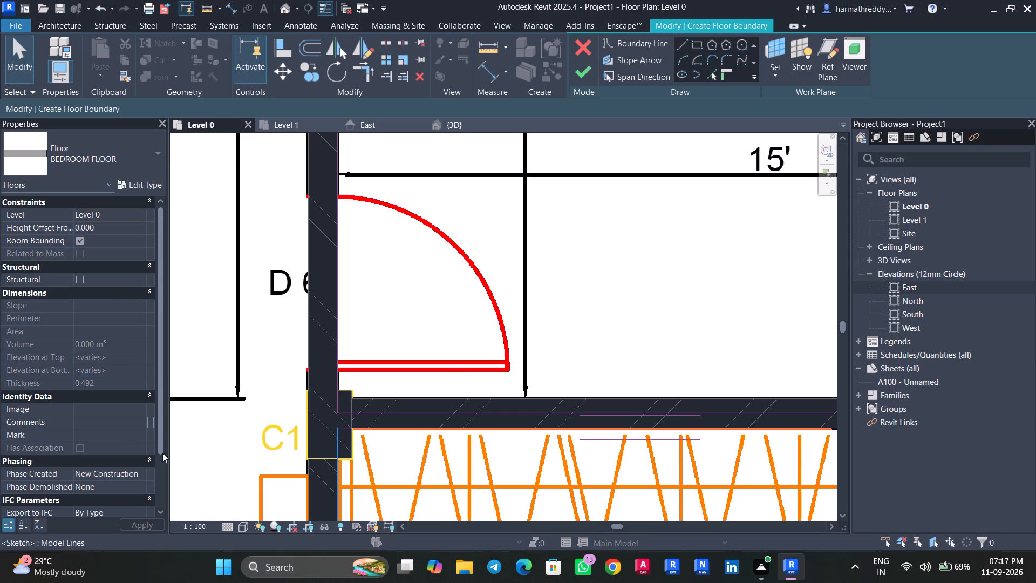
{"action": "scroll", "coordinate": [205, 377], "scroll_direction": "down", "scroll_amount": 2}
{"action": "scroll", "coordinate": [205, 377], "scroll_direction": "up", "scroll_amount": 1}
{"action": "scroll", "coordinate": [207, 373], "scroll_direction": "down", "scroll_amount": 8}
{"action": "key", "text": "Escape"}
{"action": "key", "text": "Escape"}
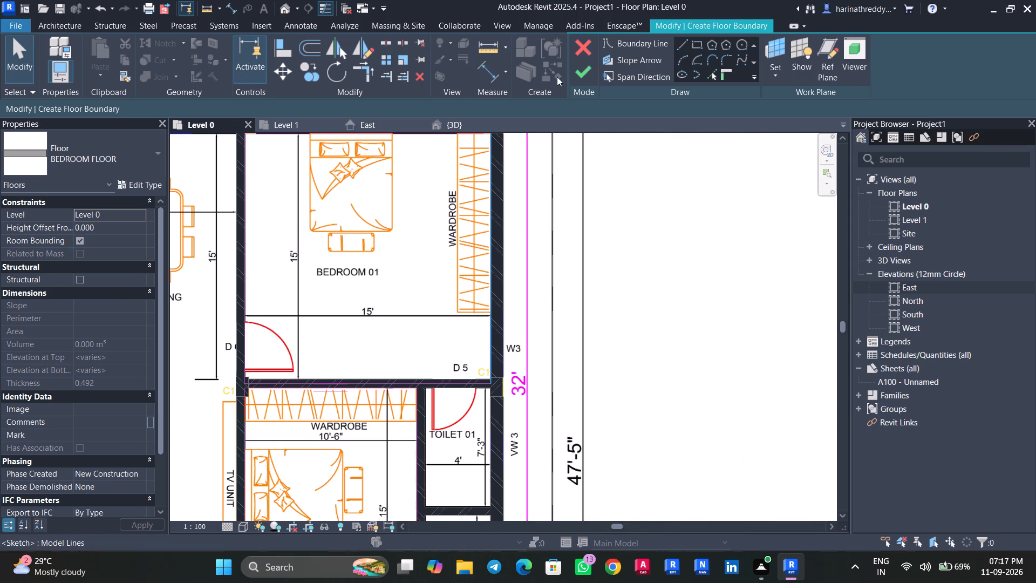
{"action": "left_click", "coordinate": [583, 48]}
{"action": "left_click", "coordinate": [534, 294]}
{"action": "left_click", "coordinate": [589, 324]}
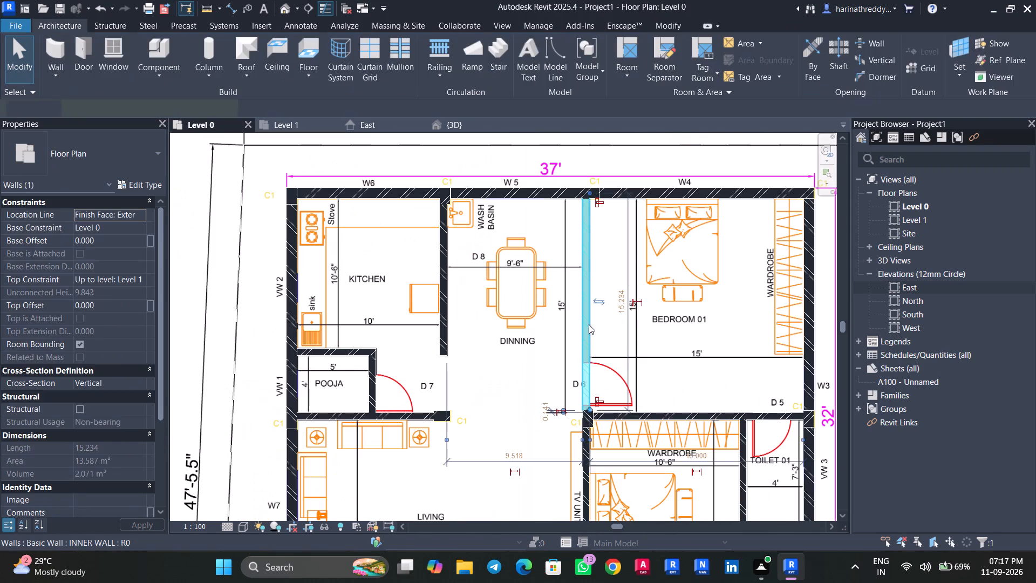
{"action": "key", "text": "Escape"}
Set the plan PDF image's draw layer to Foreground.
{"action": "left_click", "coordinate": [623, 340]}
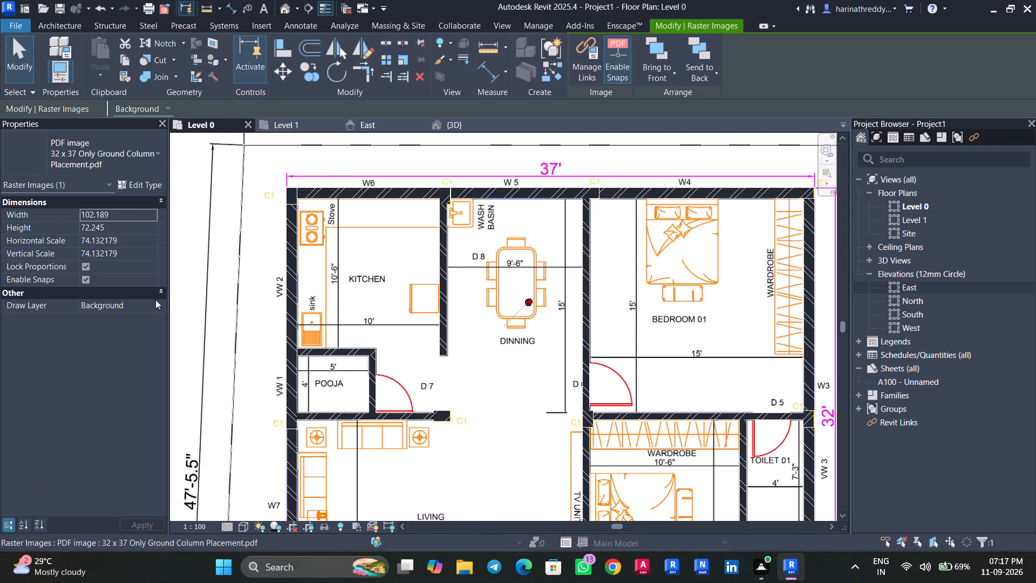
{"action": "left_click", "coordinate": [155, 300]}
{"action": "left_click", "coordinate": [131, 327]}
Start an architectural floor with the Floor_Timber_22Cbd-225Joist type and duplicate that type as BEDROOM FLOOR.
{"action": "scroll", "coordinate": [412, 358], "scroll_direction": "down", "scroll_amount": 2}
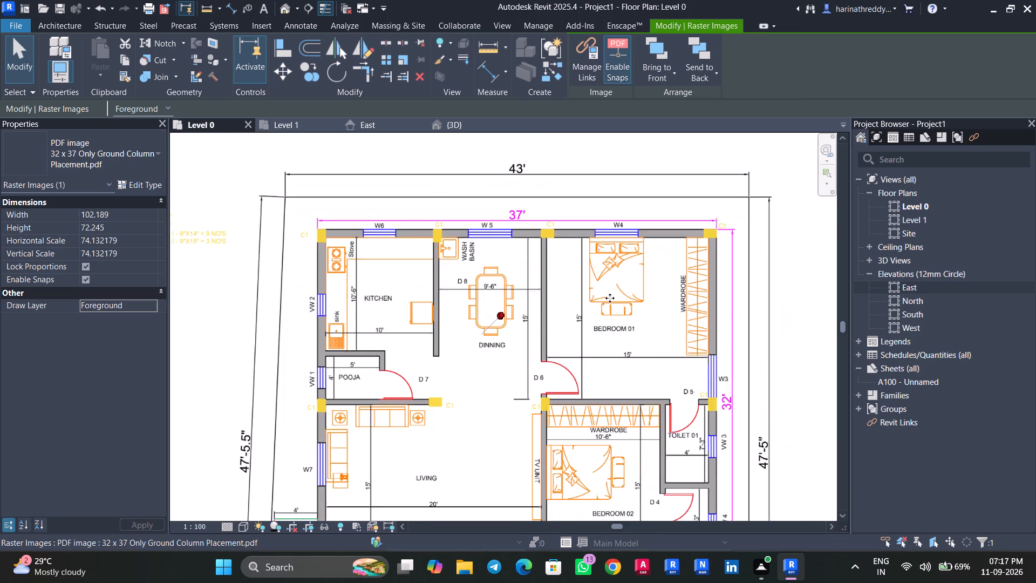
{"action": "middle_click_drag", "start_coordinate": [610, 298], "coordinate": [489, 221]}
{"action": "scroll", "coordinate": [485, 224], "scroll_direction": "up", "scroll_amount": 3}
{"action": "left_click", "coordinate": [75, 26]}
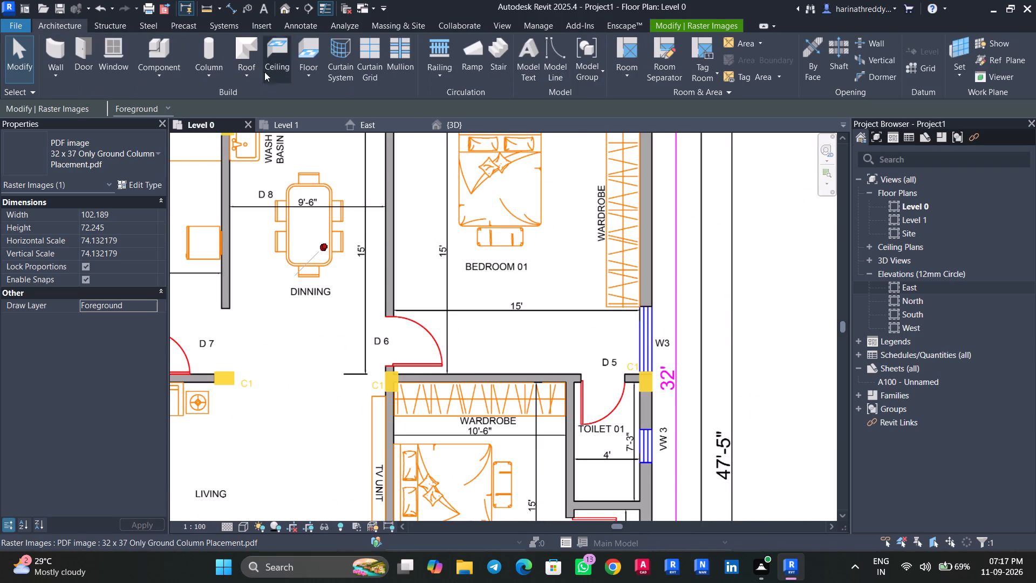
{"action": "left_click", "coordinate": [309, 76]}
{"action": "left_click", "coordinate": [331, 109]}
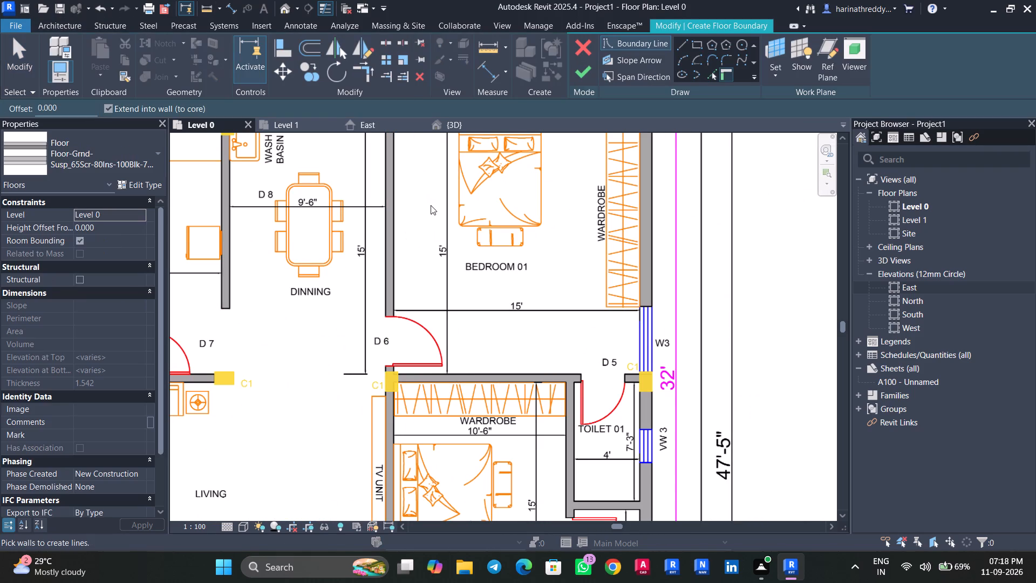
{"action": "left_click", "coordinate": [3, 165]}
{"action": "left_click", "coordinate": [66, 300]}
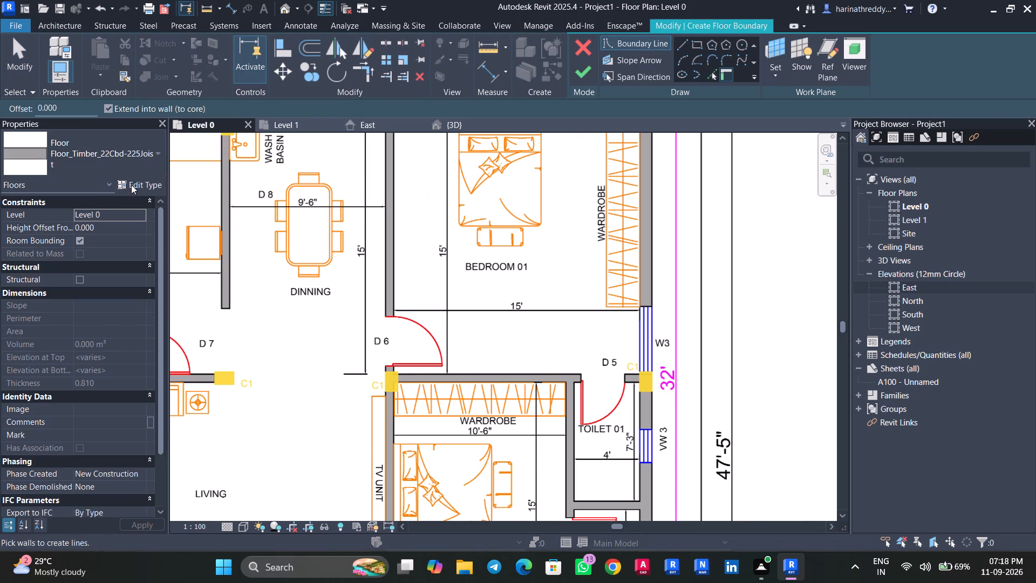
{"action": "left_click", "coordinate": [131, 185]}
{"action": "left_click", "coordinate": [984, 112]}
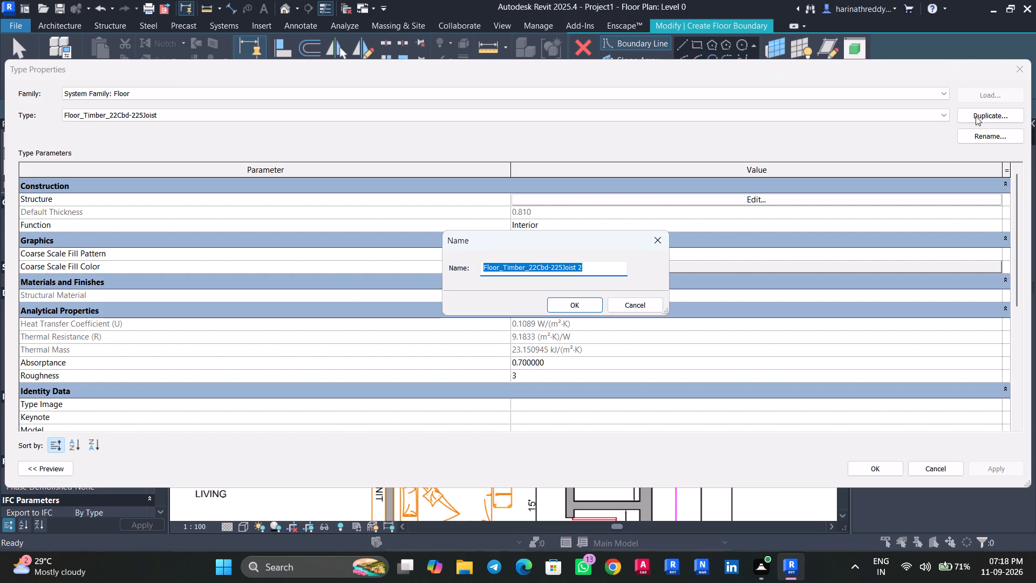
{"action": "type", "text": "BEDROOM FLOOR"}
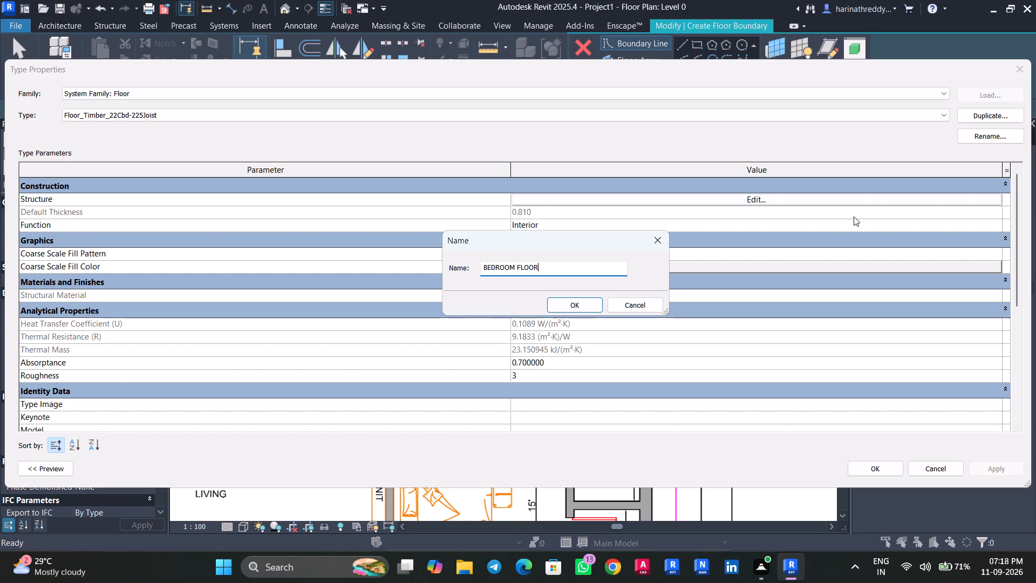
{"action": "left_click", "coordinate": [558, 311]}
Set the BEDROOM FLOOR layer thicknesses to 128 mm for the structure and 22 mm for the finish, and apply the type.
{"action": "left_click", "coordinate": [769, 197]}
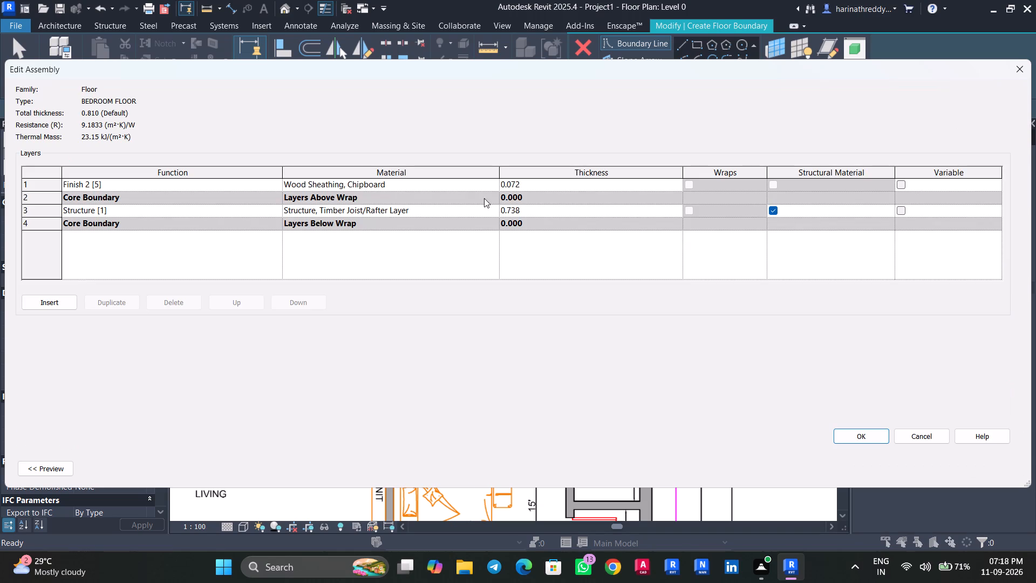
{"action": "double_click", "coordinate": [531, 216]}
{"action": "triple_click", "coordinate": [531, 216]}
{"action": "type", "text": "128MM"}
{"action": "key", "text": "Return"}
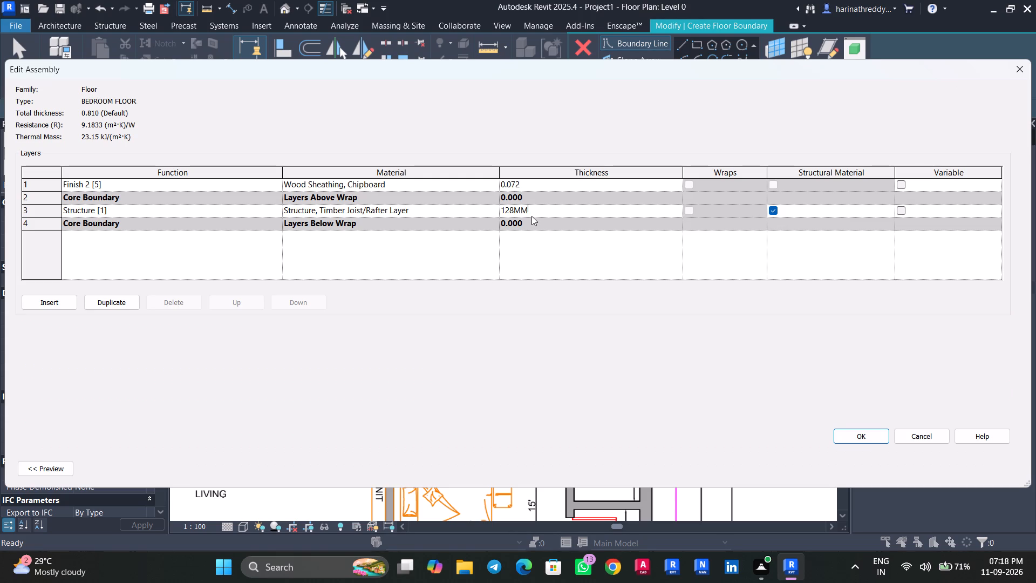
{"action": "left_click", "coordinate": [539, 183]}
{"action": "type", "text": "22MM"}
{"action": "key", "text": "Return"}
{"action": "left_click", "coordinate": [870, 436]}
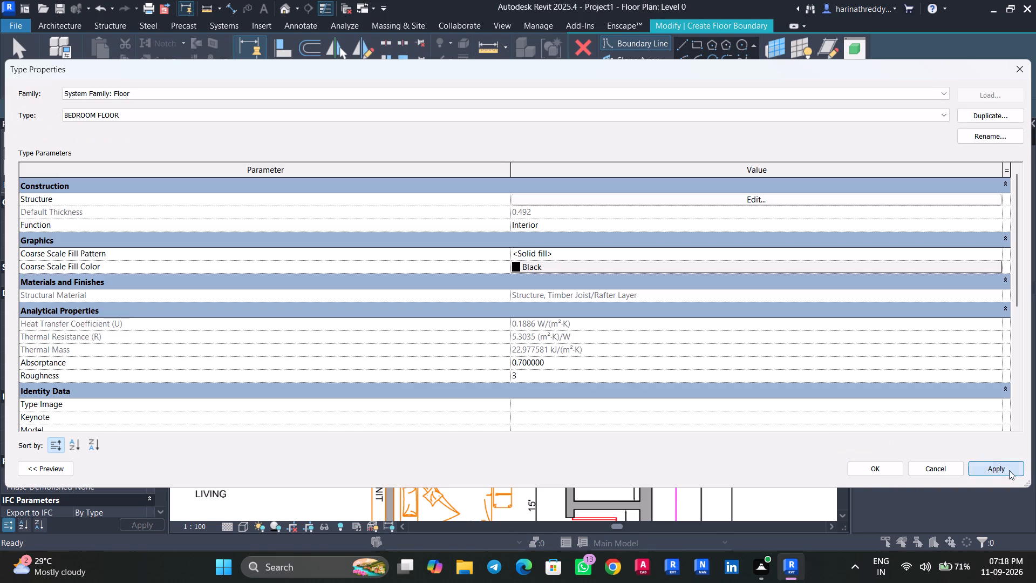
{"action": "left_click", "coordinate": [1009, 470]}
{"action": "left_click", "coordinate": [852, 474]}
Sketch a rectangular floor boundary around Bedroom 01, about 15 by 15 ft, along the inner faces of its walls.
{"action": "scroll", "coordinate": [447, 224], "scroll_direction": "down", "scroll_amount": 4}
{"action": "scroll", "coordinate": [447, 224], "scroll_direction": "up", "scroll_amount": 1}
{"action": "middle_click_drag", "start_coordinate": [455, 235], "coordinate": [469, 292]}
{"action": "scroll", "coordinate": [475, 280], "scroll_direction": "up", "scroll_amount": 2}
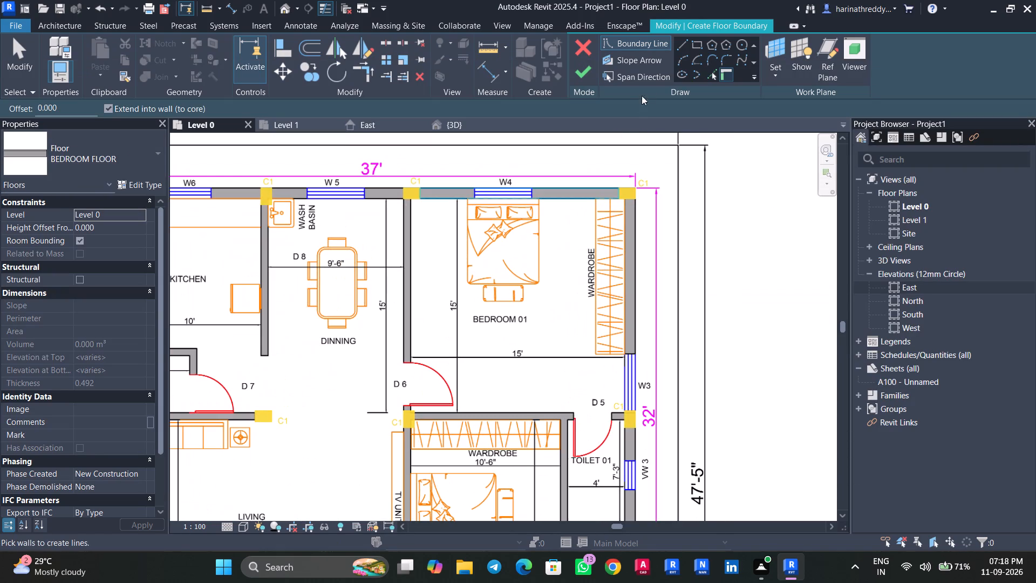
{"action": "left_click", "coordinate": [697, 42]}
{"action": "scroll", "coordinate": [448, 190], "scroll_direction": "up", "scroll_amount": 5}
{"action": "scroll", "coordinate": [426, 206], "scroll_direction": "down", "scroll_amount": 1}
{"action": "scroll", "coordinate": [426, 206], "scroll_direction": "up", "scroll_amount": 3}
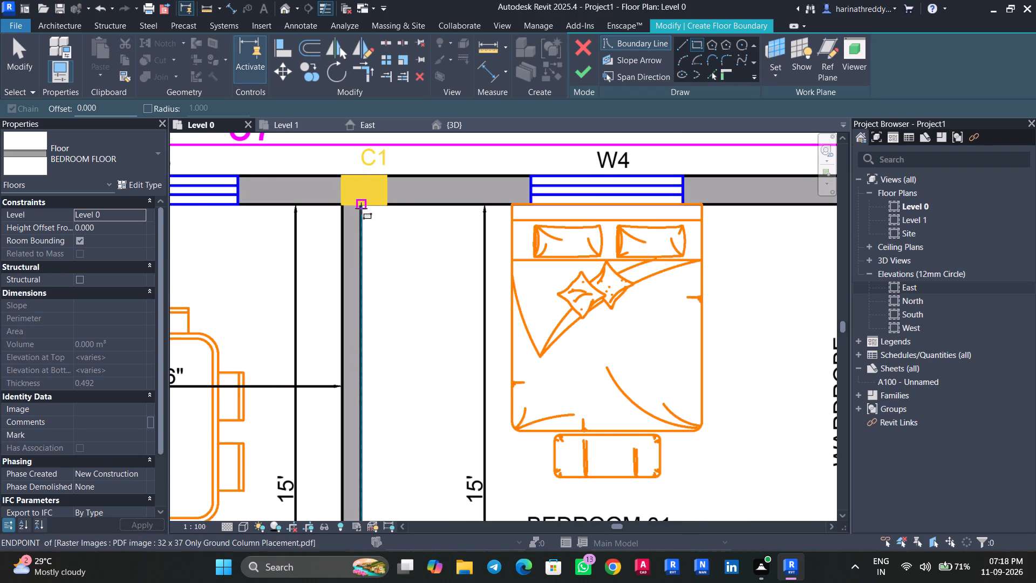
{"action": "left_click", "coordinate": [361, 208]}
{"action": "scroll", "coordinate": [504, 337], "scroll_direction": "down", "scroll_amount": 6}
{"action": "scroll", "coordinate": [504, 337], "scroll_direction": "up", "scroll_amount": 1}
{"action": "scroll", "coordinate": [504, 337], "scroll_direction": "down", "scroll_amount": 1}
{"action": "middle_click_drag", "start_coordinate": [558, 379], "coordinate": [551, 171]}
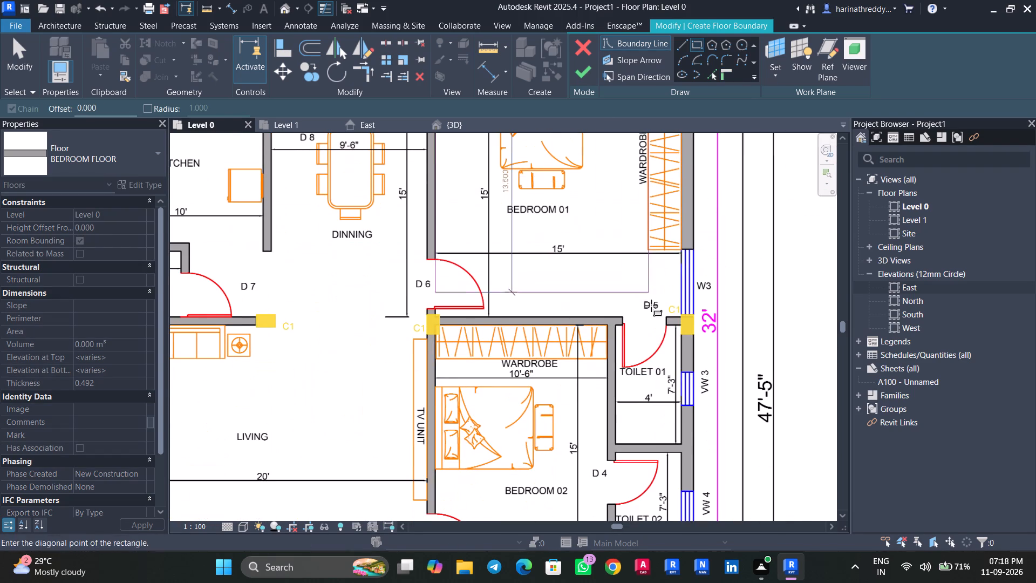
{"action": "scroll", "coordinate": [680, 312], "scroll_direction": "up", "scroll_amount": 6}
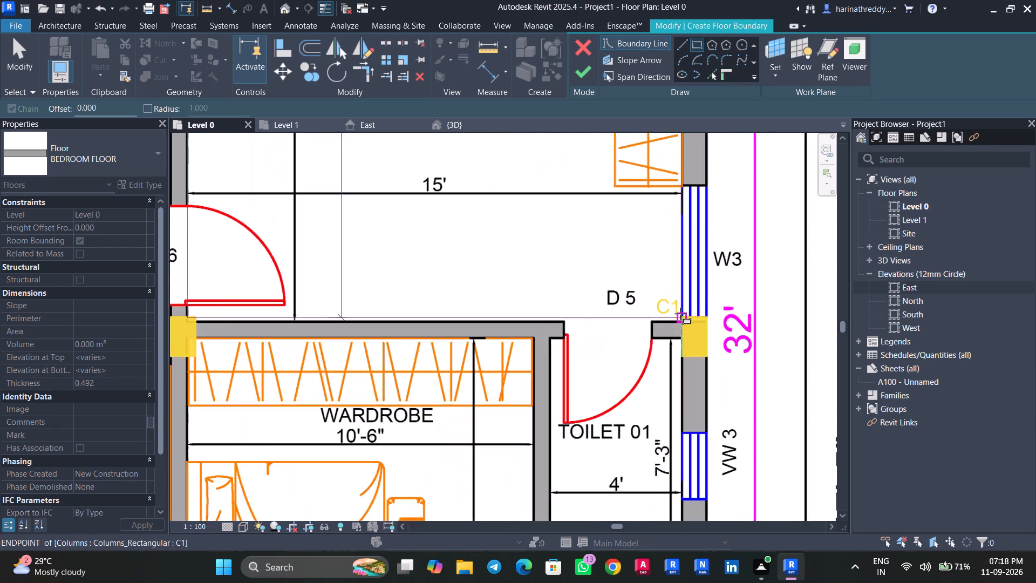
{"action": "scroll", "coordinate": [680, 314], "scroll_direction": "up", "scroll_amount": 4}
{"action": "left_click", "coordinate": [683, 328]}
Sketch a rectangular floor boundary around Bedroom 02, about 10.5 by 15 ft between its inner wall faces, and finish the floor.
{"action": "scroll", "coordinate": [683, 328], "scroll_direction": "down", "scroll_amount": 8}
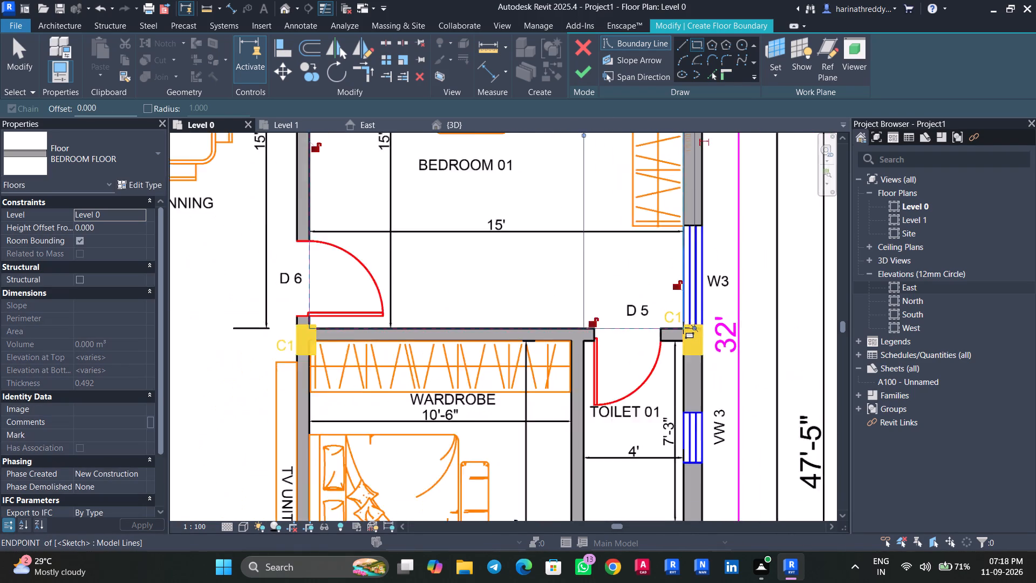
{"action": "middle_click_drag", "start_coordinate": [449, 360], "coordinate": [511, 195]}
{"action": "scroll", "coordinate": [426, 174], "scroll_direction": "up", "scroll_amount": 3}
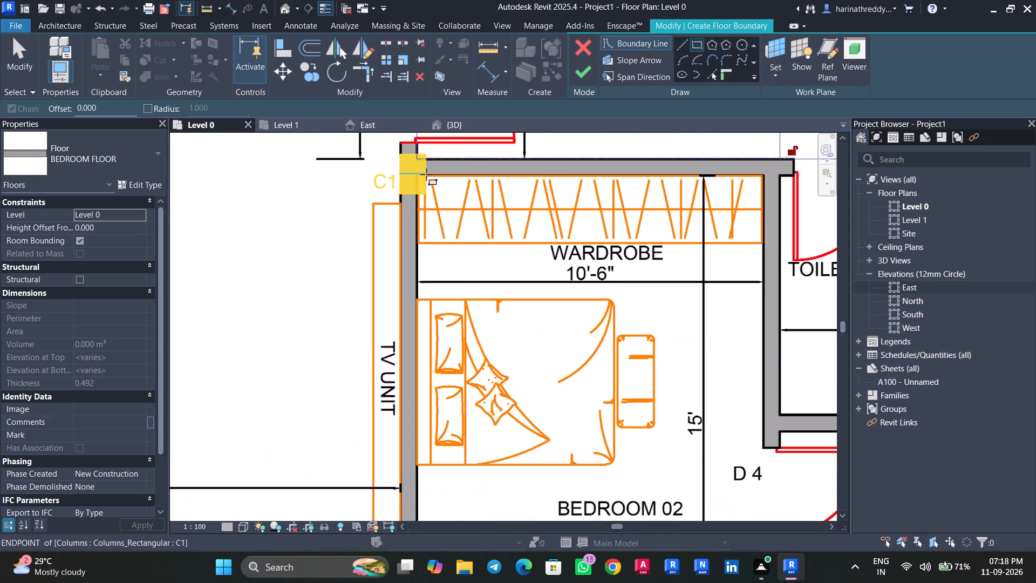
{"action": "scroll", "coordinate": [426, 174], "scroll_direction": "up", "scroll_amount": 6}
{"action": "left_click", "coordinate": [400, 172]}
{"action": "scroll", "coordinate": [572, 343], "scroll_direction": "down", "scroll_amount": 11}
{"action": "middle_click_drag", "start_coordinate": [630, 391], "coordinate": [598, 149]}
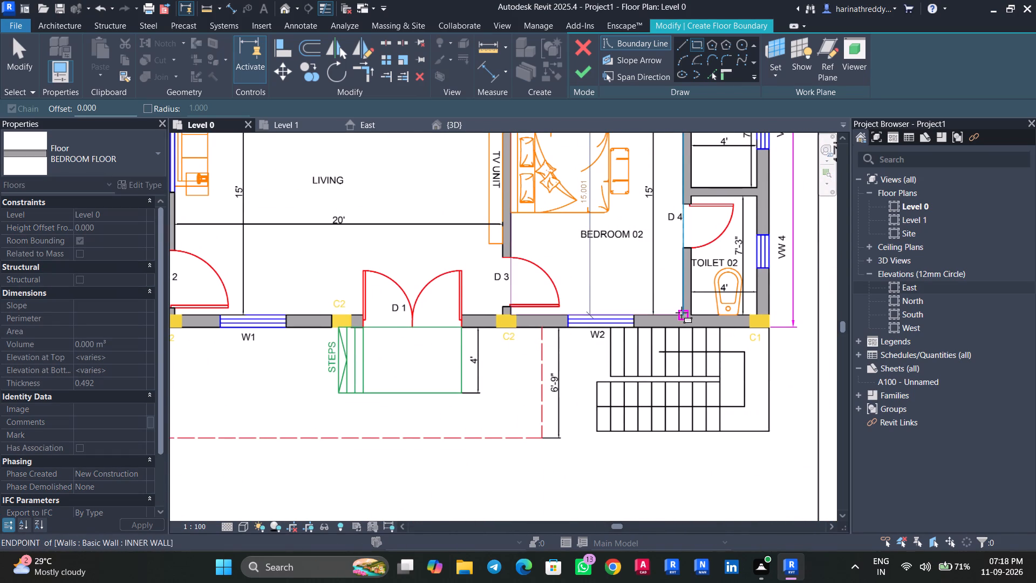
{"action": "scroll", "coordinate": [681, 313], "scroll_direction": "up", "scroll_amount": 7}
{"action": "left_click", "coordinate": [688, 320]}
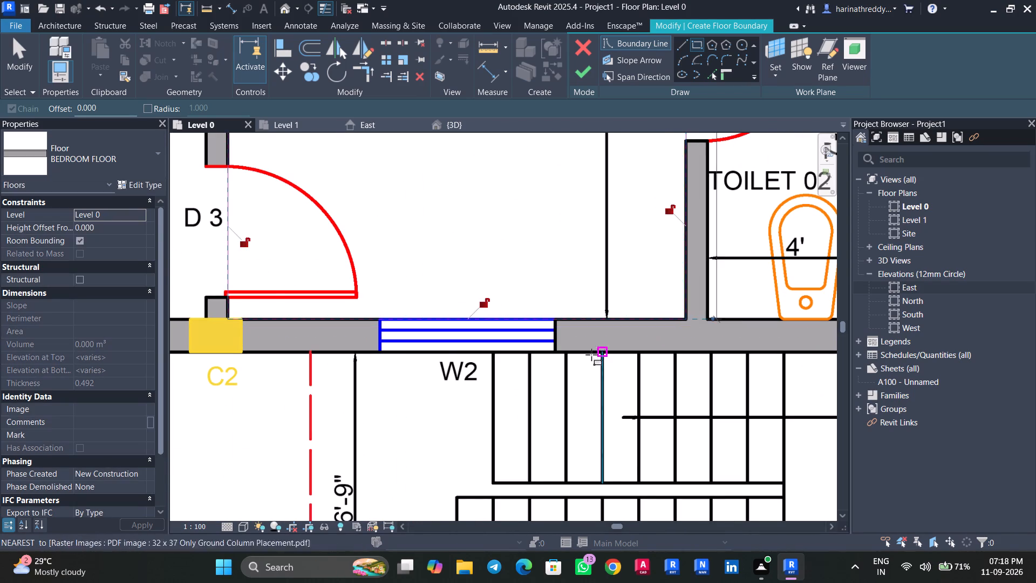
{"action": "scroll", "coordinate": [591, 354], "scroll_direction": "down", "scroll_amount": 13}
{"action": "left_click", "coordinate": [579, 76]}
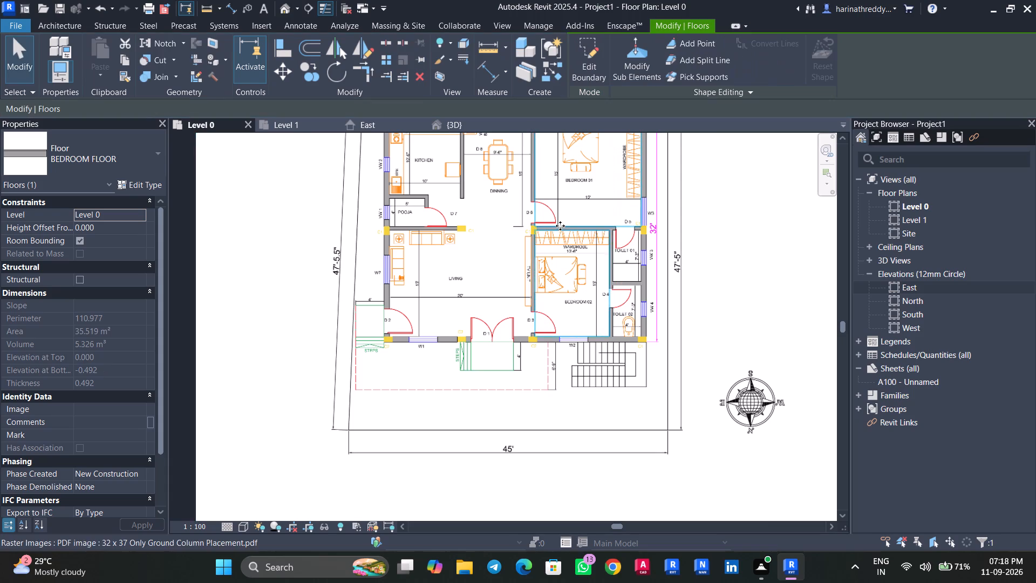
Start another floor and duplicate the BEDROOM FLOOR type as TOILET FLOOR.
{"action": "scroll", "coordinate": [563, 221], "scroll_direction": "up", "scroll_amount": 7}
{"action": "middle_click_drag", "start_coordinate": [559, 208], "coordinate": [527, 337]}
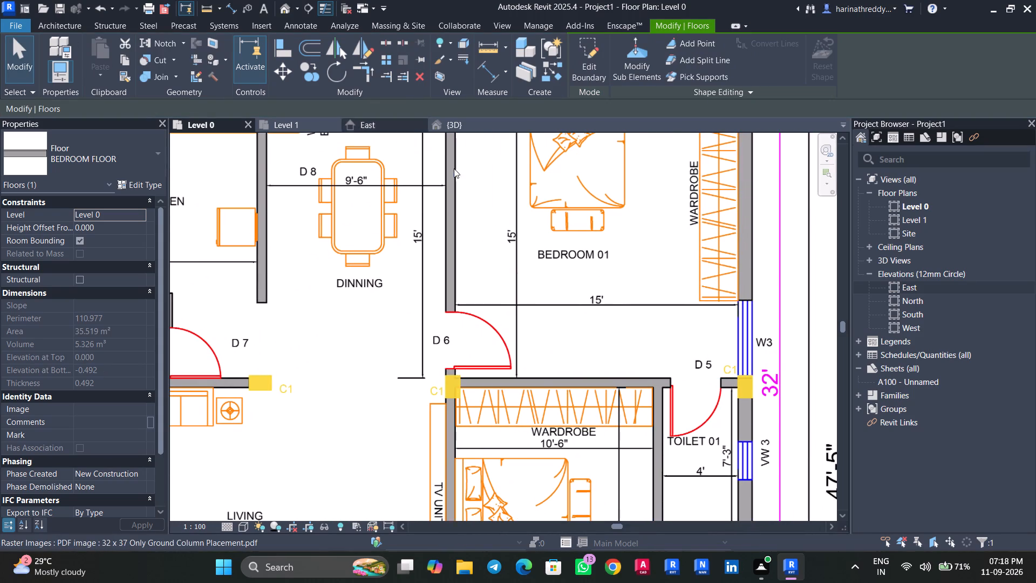
{"action": "key", "text": "Return"}
{"action": "scroll", "coordinate": [577, 206], "scroll_direction": "down", "scroll_amount": 2}
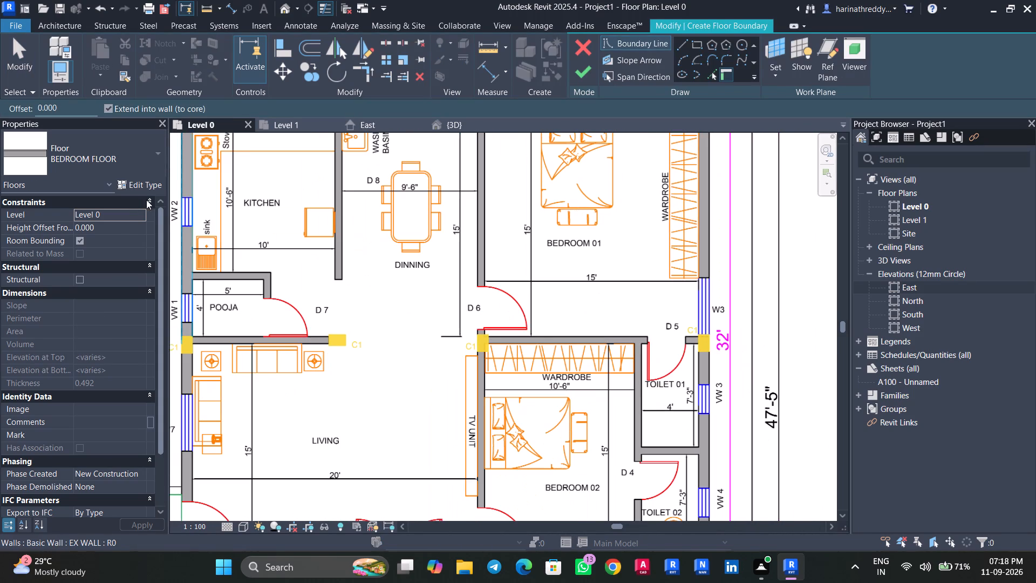
{"action": "left_click", "coordinate": [145, 189]}
{"action": "left_click", "coordinate": [1014, 119]}
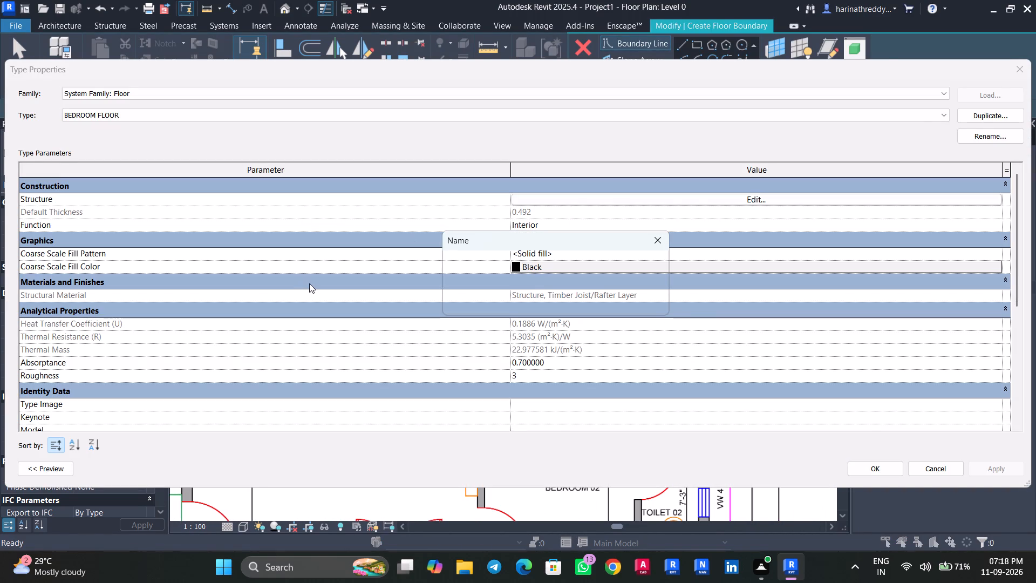
{"action": "type", "text": "TOILET FLOOR"}
{"action": "key", "text": "Return"}
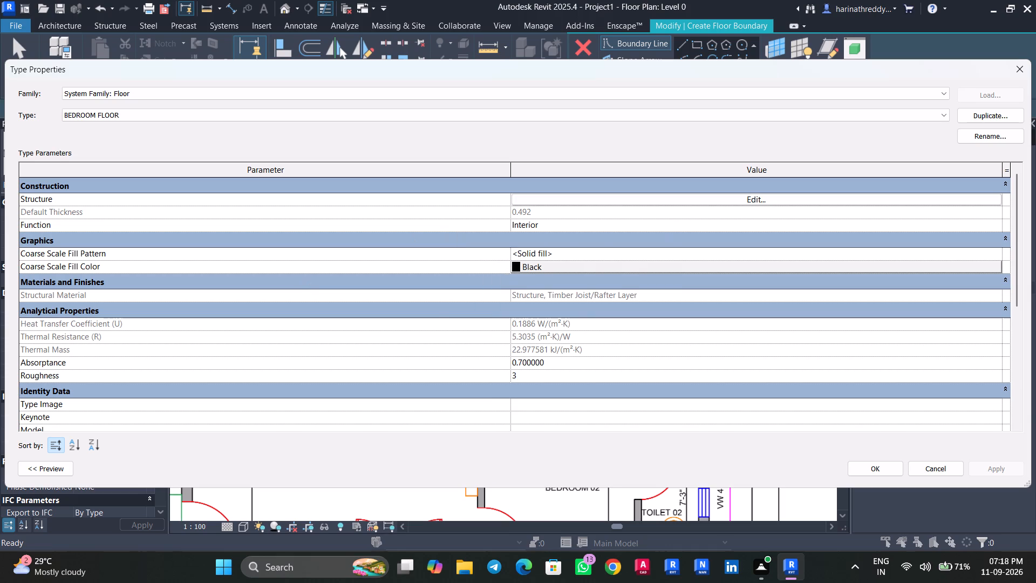
{"action": "left_click", "coordinate": [874, 472]}
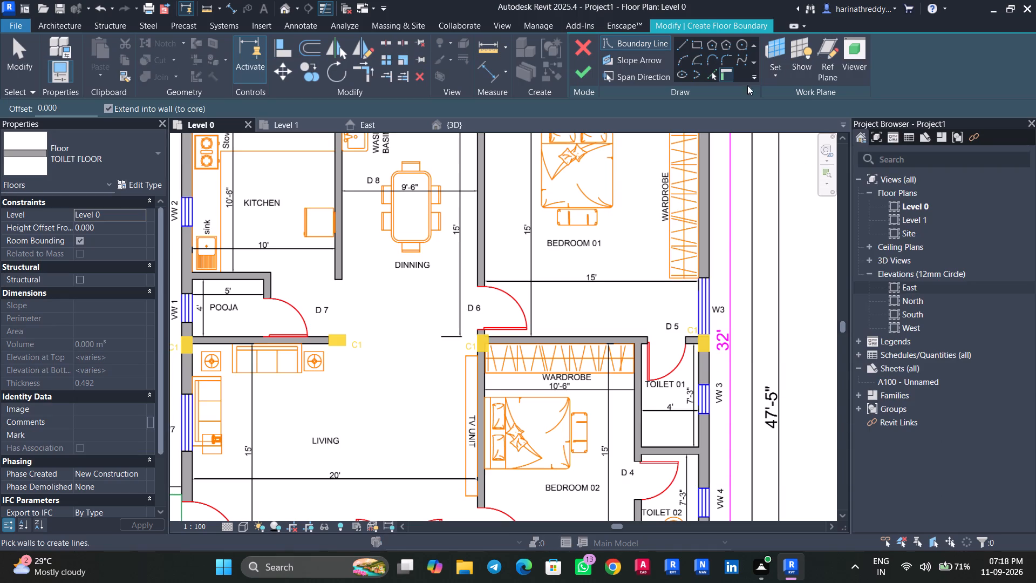
Sketch a rectangular floor boundary around Toilet 01, about 4 by 7.25 ft between its inner wall faces.
{"action": "left_click", "coordinate": [697, 46]}
{"action": "scroll", "coordinate": [644, 361], "scroll_direction": "up", "scroll_amount": 7}
{"action": "middle_click_drag", "start_coordinate": [683, 425], "coordinate": [643, 260]}
{"action": "left_click", "coordinate": [718, 394]}
{"action": "middle_click_drag", "start_coordinate": [581, 212], "coordinate": [588, 414]}
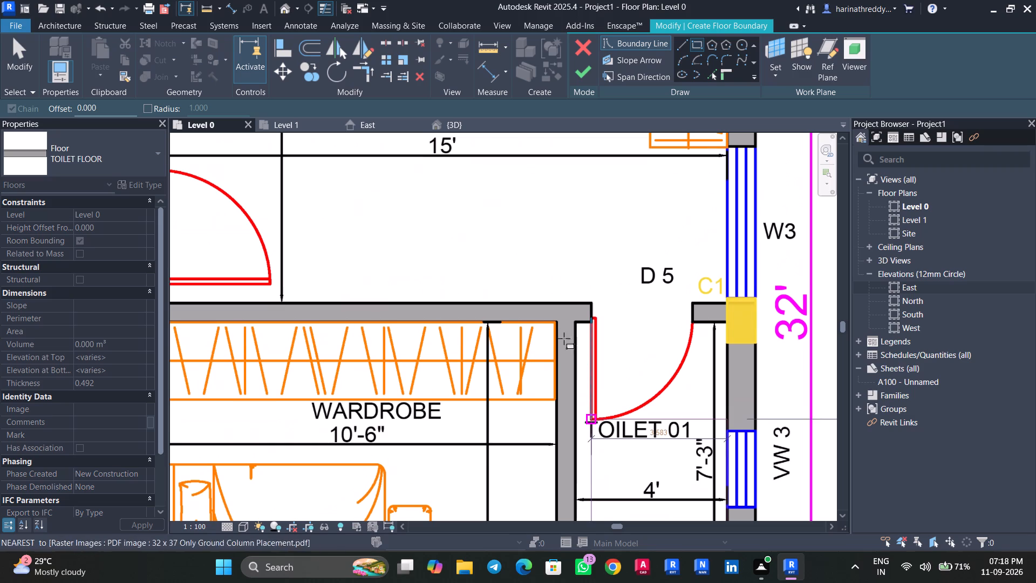
{"action": "left_click", "coordinate": [574, 321]}
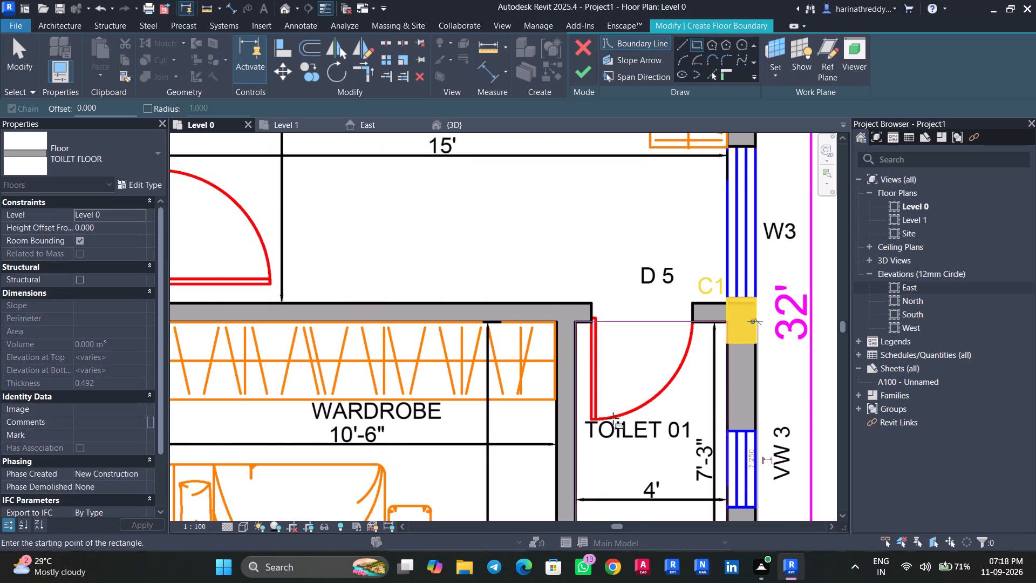
Sketch a rectangular floor boundary around Toilet 02, about 4 ft wide between its inner wall faces.
{"action": "scroll", "coordinate": [613, 418], "scroll_direction": "down", "scroll_amount": 9}
{"action": "scroll", "coordinate": [628, 452], "scroll_direction": "up", "scroll_amount": 1}
{"action": "middle_click_drag", "start_coordinate": [628, 451], "coordinate": [602, 206]}
{"action": "scroll", "coordinate": [609, 333], "scroll_direction": "up", "scroll_amount": 3}
{"action": "left_click", "coordinate": [634, 317]}
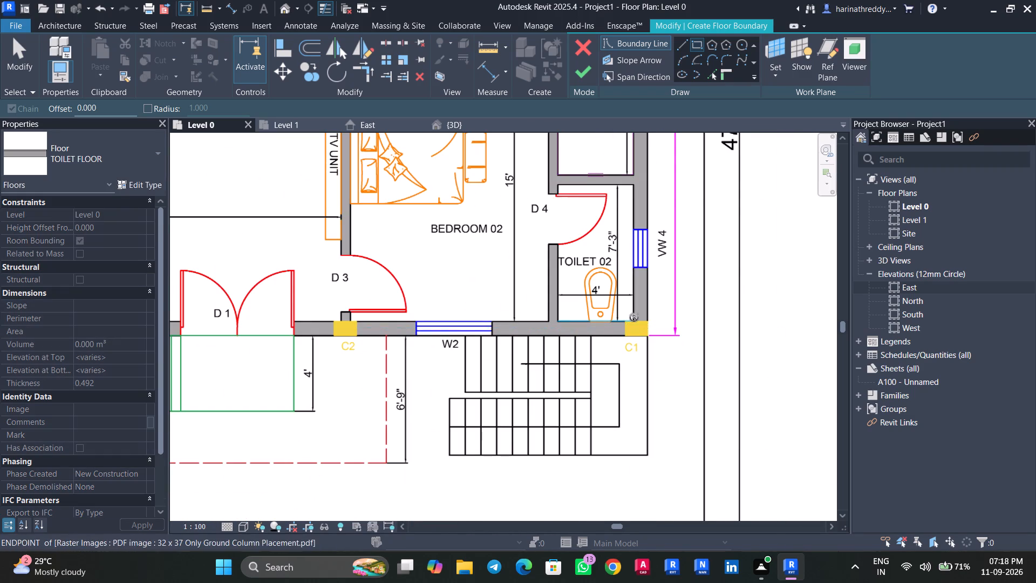
{"action": "left_click", "coordinate": [558, 185]}
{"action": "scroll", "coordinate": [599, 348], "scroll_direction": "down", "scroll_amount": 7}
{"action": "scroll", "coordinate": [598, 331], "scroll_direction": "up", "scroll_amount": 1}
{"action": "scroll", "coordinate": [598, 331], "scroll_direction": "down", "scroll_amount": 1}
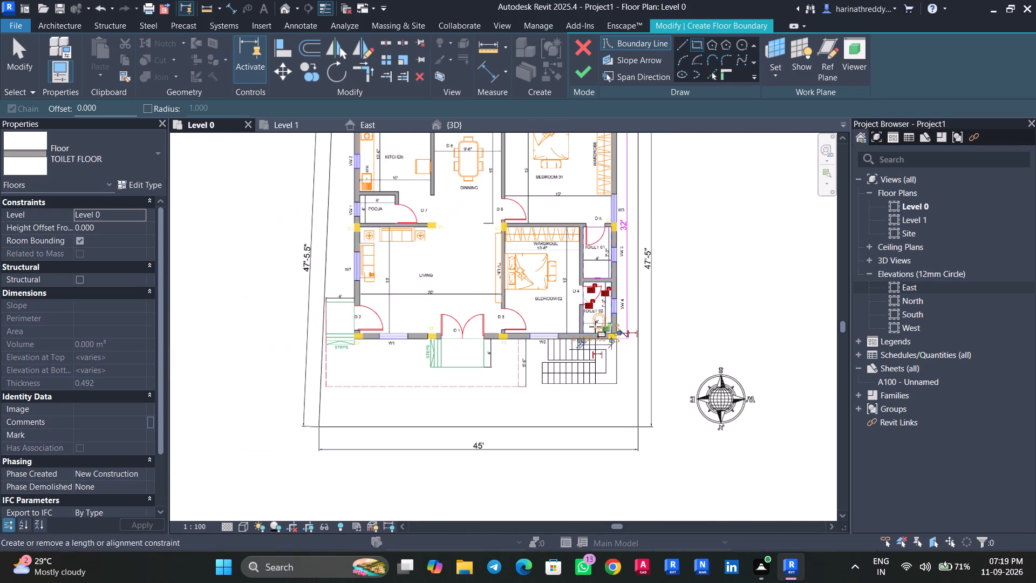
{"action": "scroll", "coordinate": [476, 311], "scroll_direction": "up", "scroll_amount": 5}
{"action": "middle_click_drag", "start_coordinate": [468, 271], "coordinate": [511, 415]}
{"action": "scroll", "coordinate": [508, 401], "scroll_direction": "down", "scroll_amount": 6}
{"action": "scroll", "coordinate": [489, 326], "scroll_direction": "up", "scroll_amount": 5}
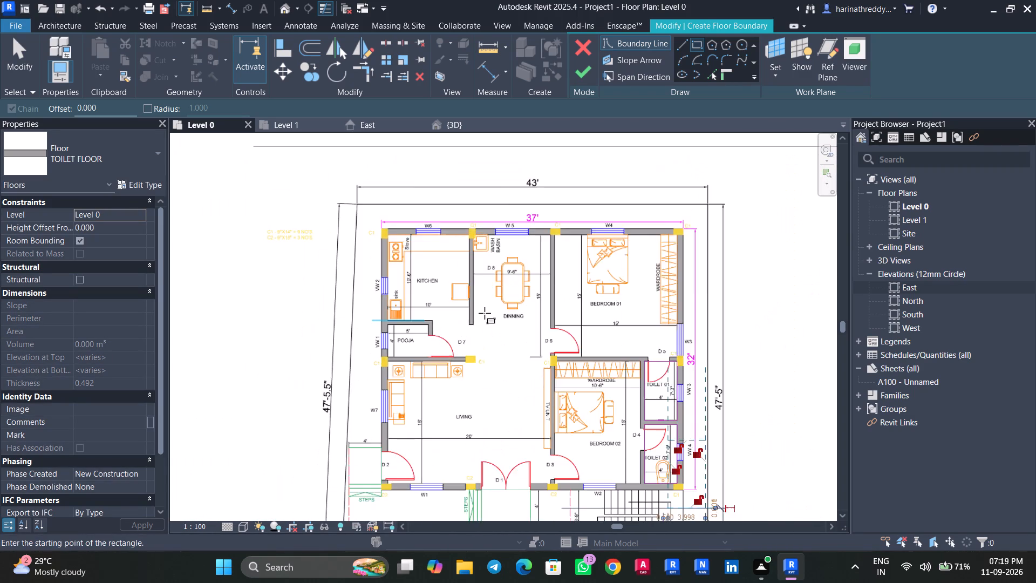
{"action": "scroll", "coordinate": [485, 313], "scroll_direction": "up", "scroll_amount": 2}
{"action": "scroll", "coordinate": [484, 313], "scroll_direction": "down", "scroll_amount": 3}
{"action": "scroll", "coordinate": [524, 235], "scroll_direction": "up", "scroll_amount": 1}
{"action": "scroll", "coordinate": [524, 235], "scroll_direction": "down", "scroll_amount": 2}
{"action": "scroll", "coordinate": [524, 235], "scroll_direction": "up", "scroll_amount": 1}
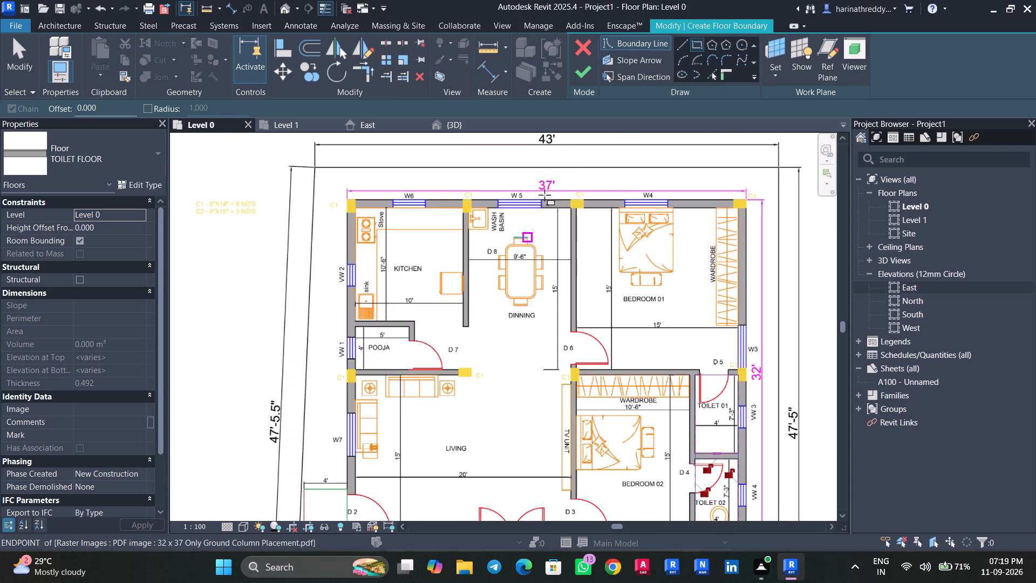
Finish the floor sketch covering the two toilets.
{"action": "left_click", "coordinate": [585, 77]}
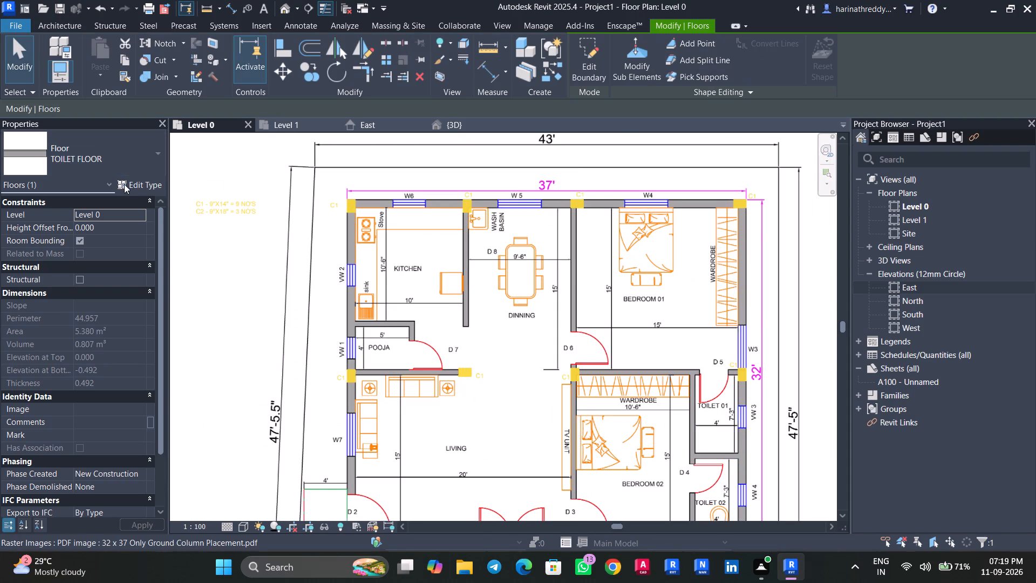
Duplicate the selected floor's TOILET FLOOR type as KITCHEN FLOOR and deselect the floor.
{"action": "left_click", "coordinate": [127, 185]}
{"action": "left_click", "coordinate": [962, 119]}
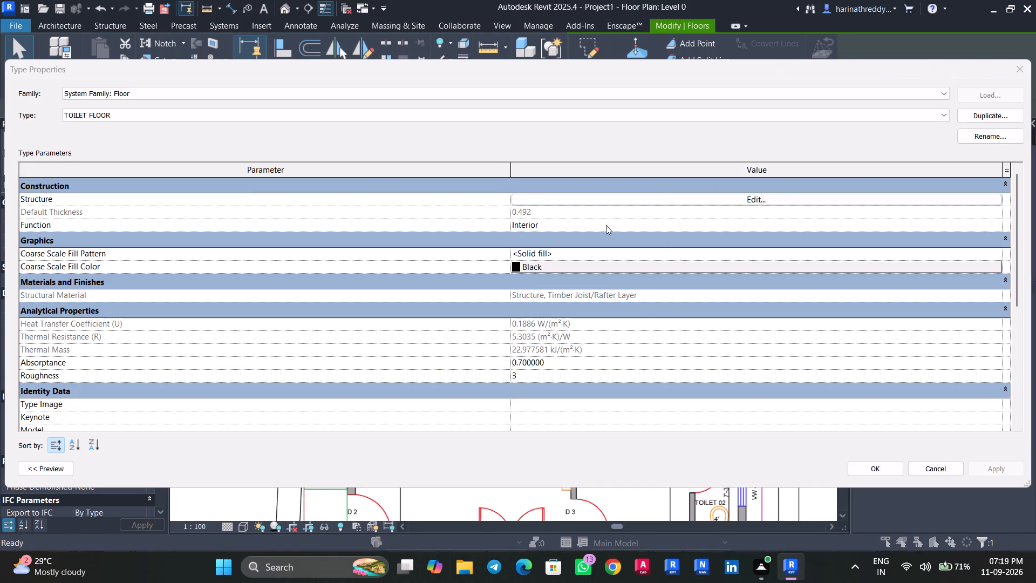
{"action": "type", "text": "KITCHEN FLOOR"}
{"action": "key", "text": "Return"}
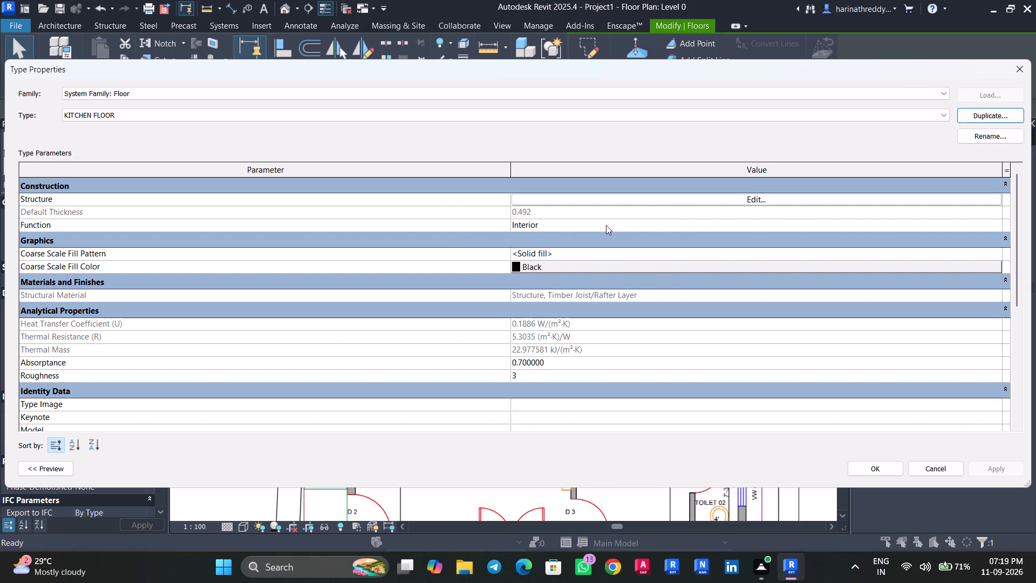
{"action": "left_click", "coordinate": [887, 467]}
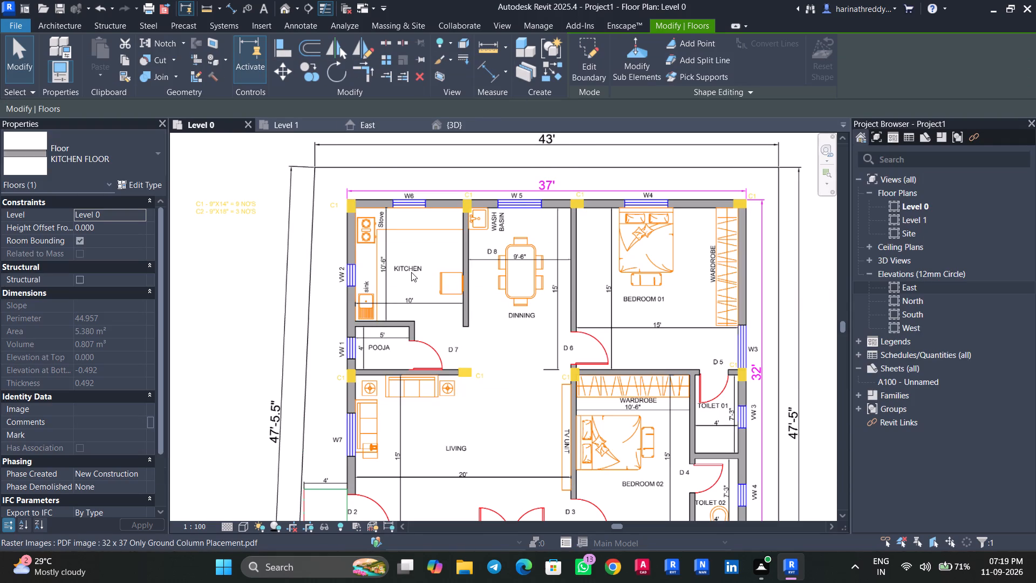
{"action": "left_click", "coordinate": [677, 25]}
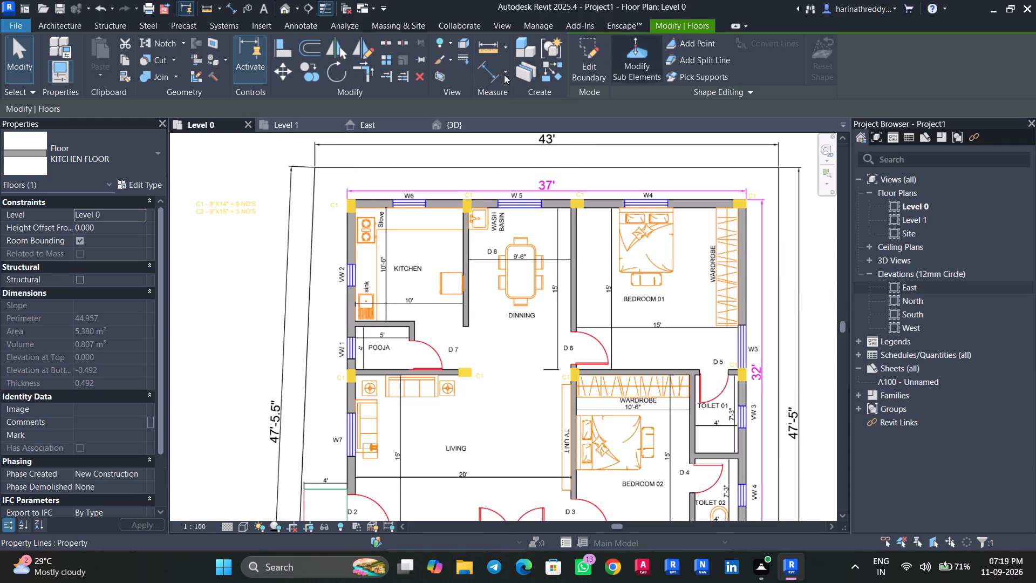
{"action": "key", "text": "Escape"}
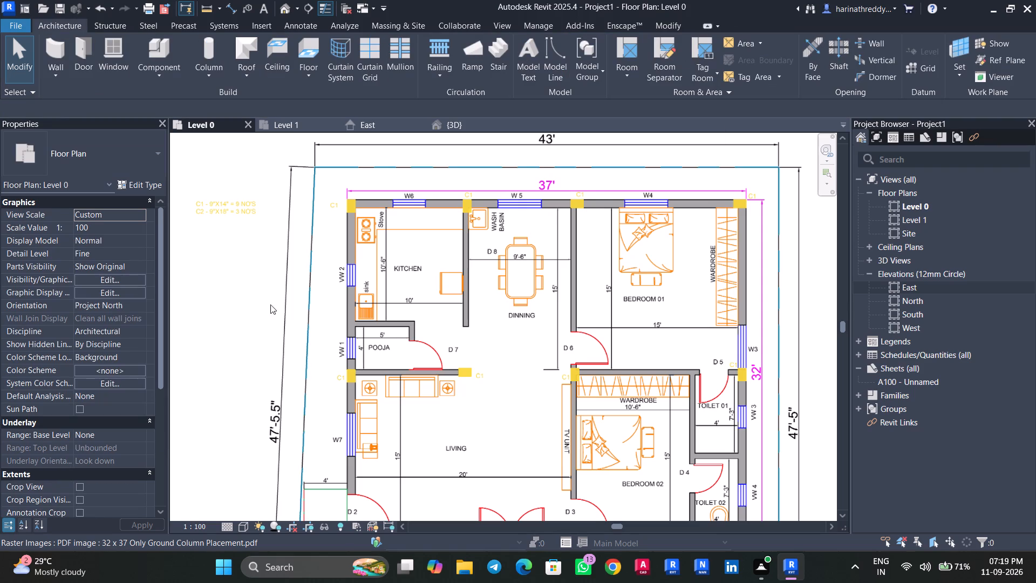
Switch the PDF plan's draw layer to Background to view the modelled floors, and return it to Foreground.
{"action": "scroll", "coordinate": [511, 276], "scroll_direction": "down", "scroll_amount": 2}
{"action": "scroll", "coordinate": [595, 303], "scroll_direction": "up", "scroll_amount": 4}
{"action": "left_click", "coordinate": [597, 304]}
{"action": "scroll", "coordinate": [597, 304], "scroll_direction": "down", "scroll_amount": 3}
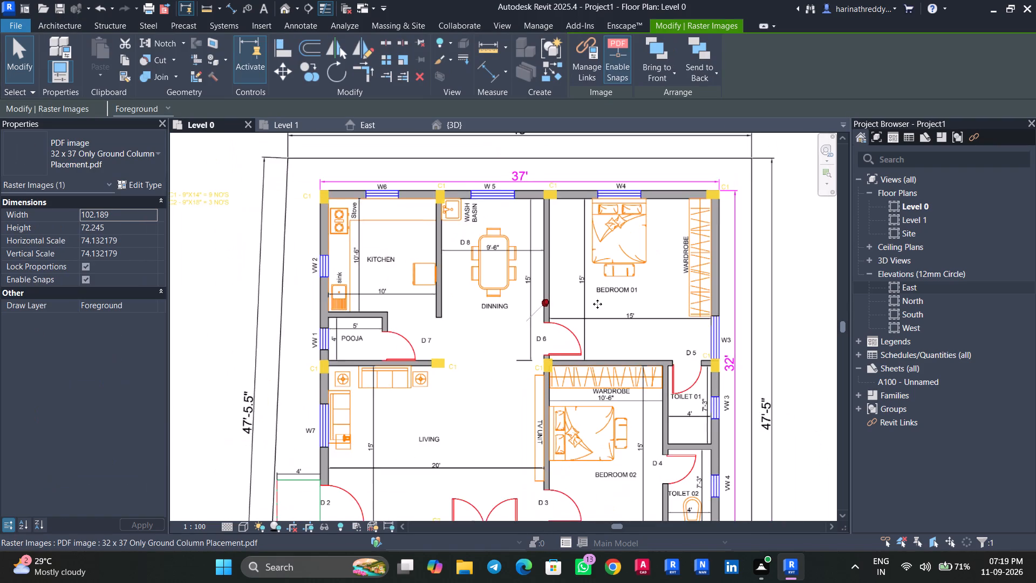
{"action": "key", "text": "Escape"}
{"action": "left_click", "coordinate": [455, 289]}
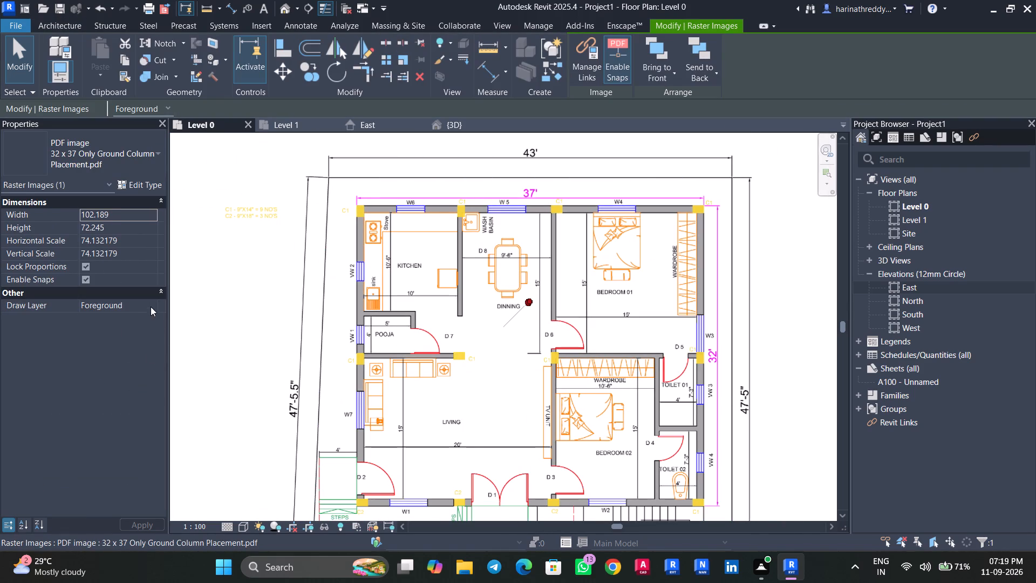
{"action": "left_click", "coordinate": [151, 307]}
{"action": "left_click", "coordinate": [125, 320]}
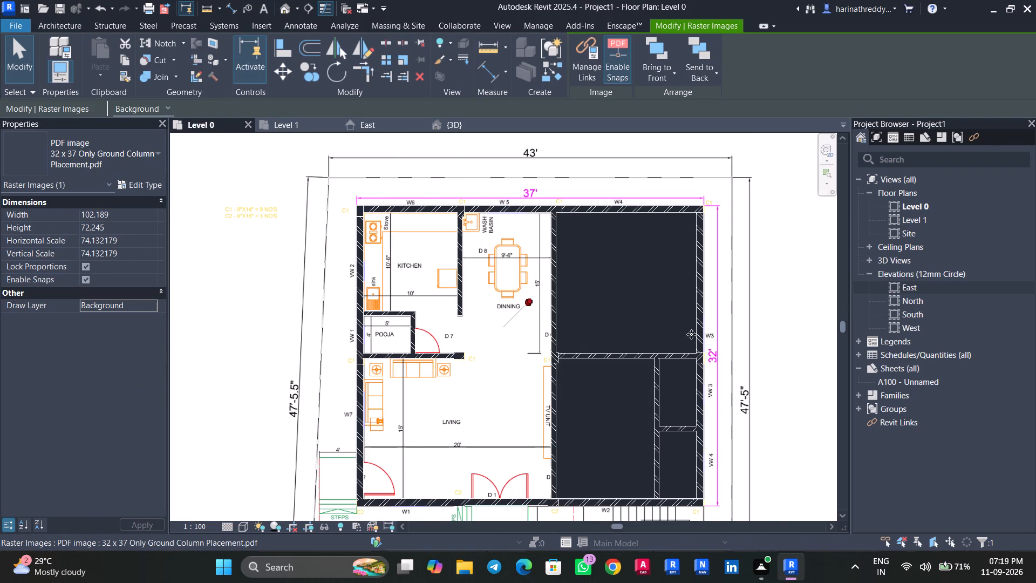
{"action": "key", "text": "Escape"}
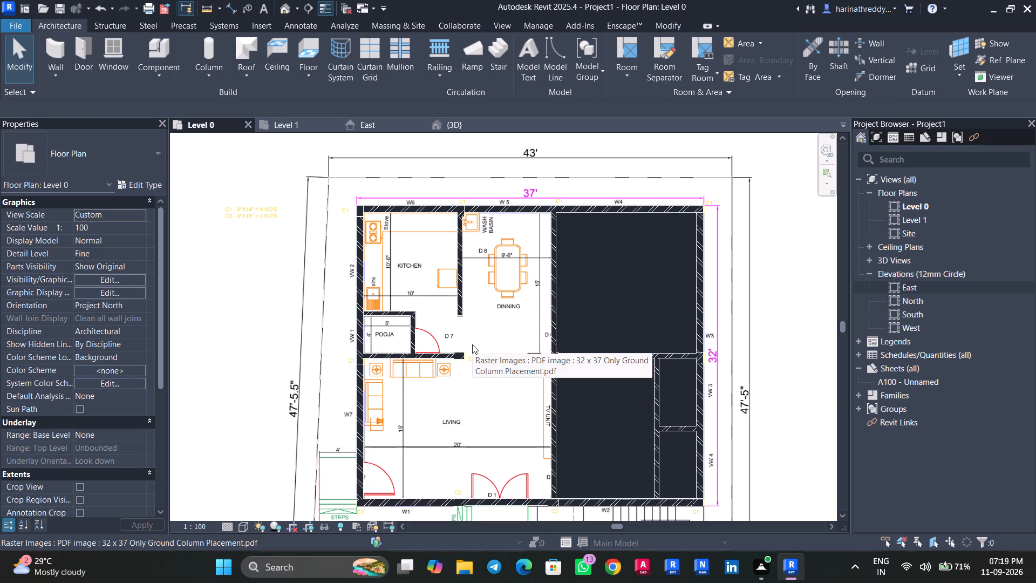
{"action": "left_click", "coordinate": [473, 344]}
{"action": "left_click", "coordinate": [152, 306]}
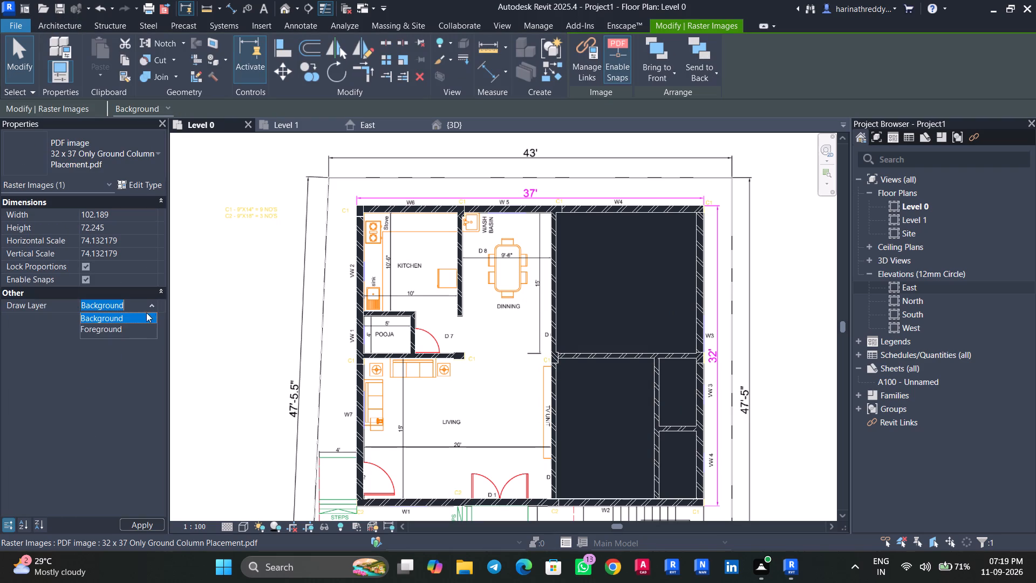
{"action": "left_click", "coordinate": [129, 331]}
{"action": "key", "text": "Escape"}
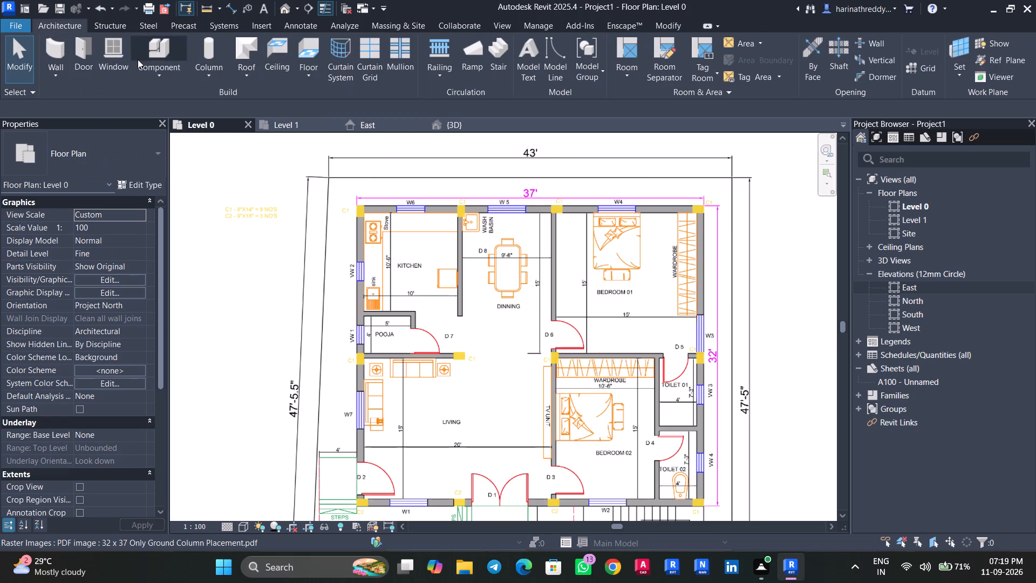
Start another architectural floor on Level 0 and assign it the existing KITCHEN FLOOR type.
{"action": "left_click", "coordinate": [309, 75]}
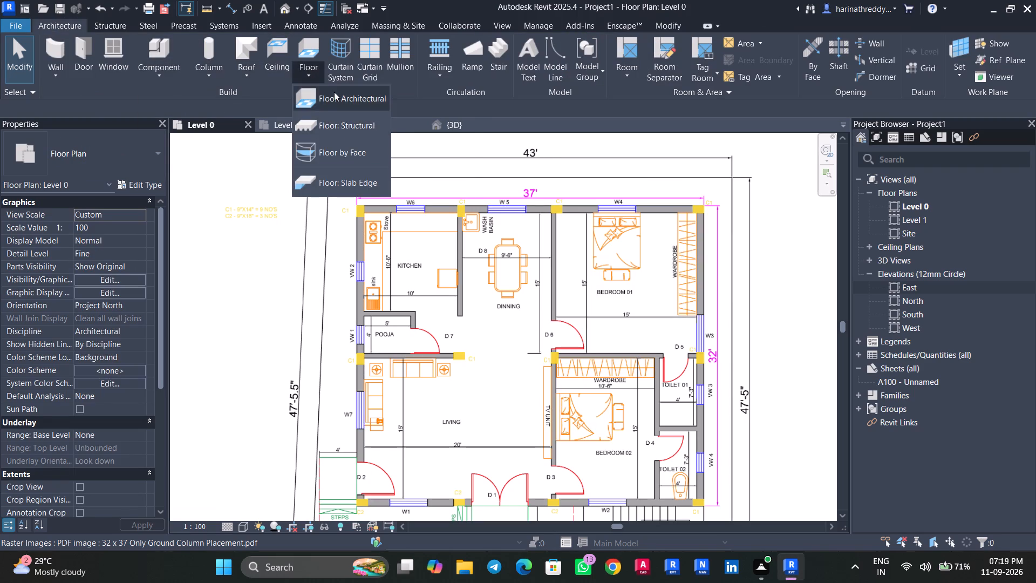
{"action": "left_click", "coordinate": [334, 92]}
{"action": "left_click", "coordinate": [137, 186]}
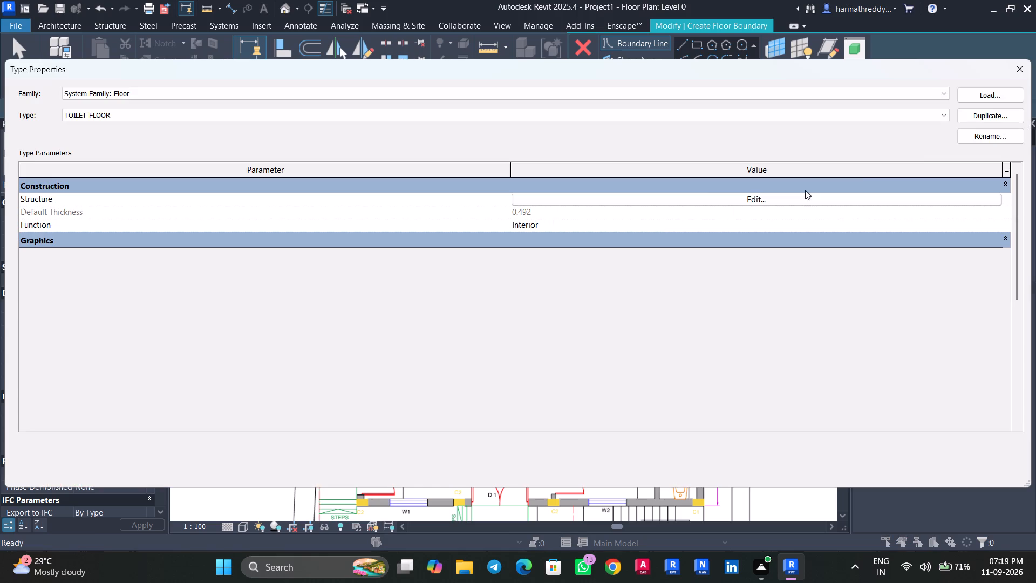
{"action": "left_click", "coordinate": [995, 114]}
{"action": "type", "text": "KITCHEN FLOOR"}
{"action": "key", "text": "Return"}
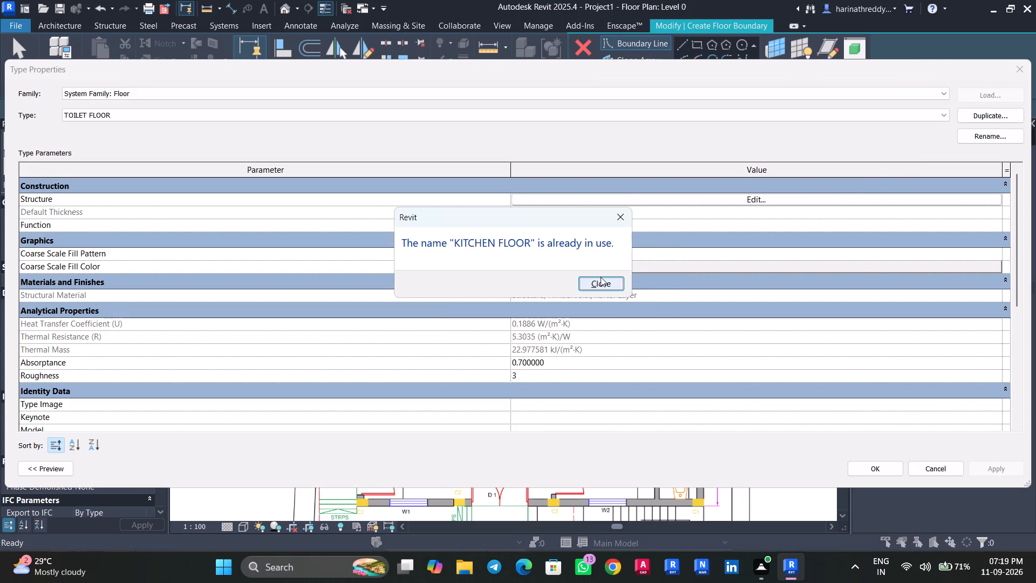
{"action": "left_click", "coordinate": [616, 279]}
{"action": "left_click", "coordinate": [770, 114]}
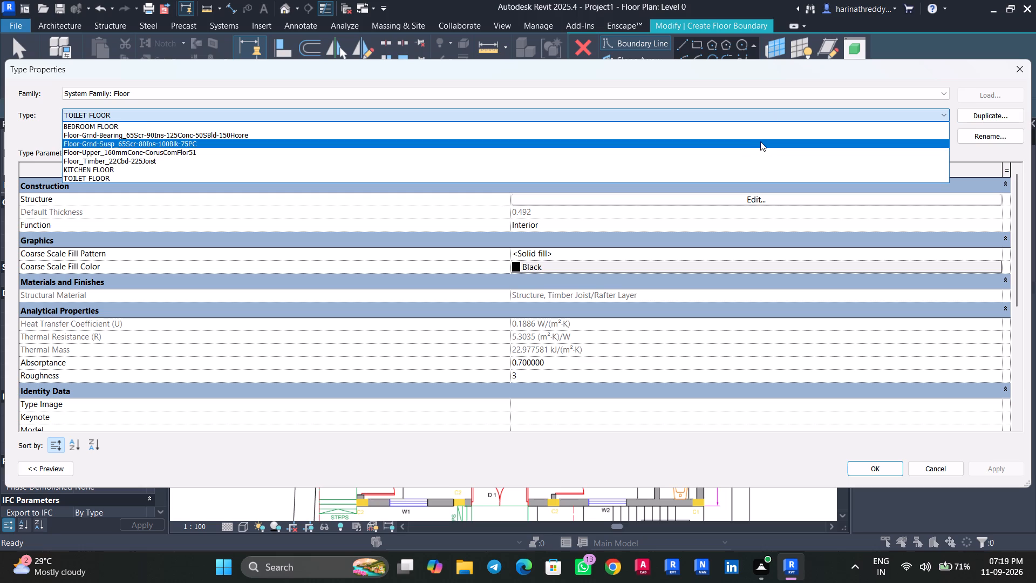
{"action": "left_click", "coordinate": [760, 165]}
{"action": "left_click", "coordinate": [862, 471]}
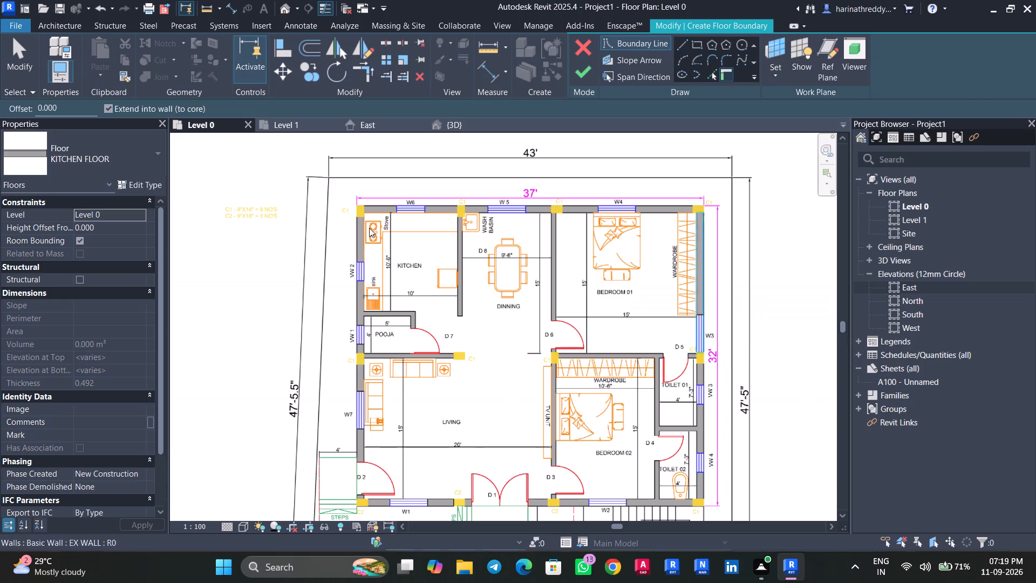
Sketch a rectangular floor boundary around the kitchen, about 10 by 10.5 ft between its inner wall faces.
{"action": "left_click", "coordinate": [696, 43]}
{"action": "scroll", "coordinate": [480, 249], "scroll_direction": "up", "scroll_amount": 3}
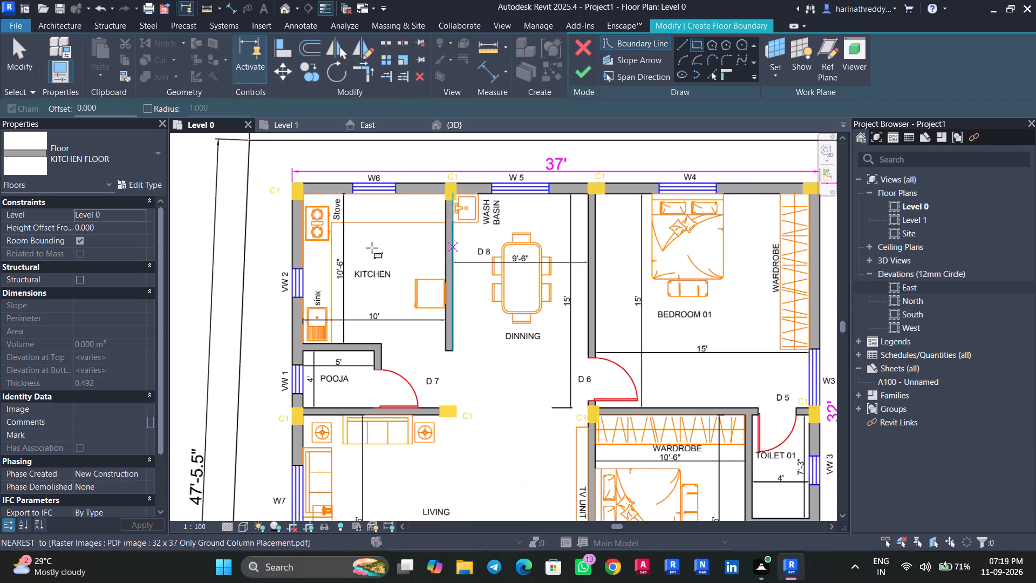
{"action": "scroll", "coordinate": [304, 193], "scroll_direction": "up", "scroll_amount": 8}
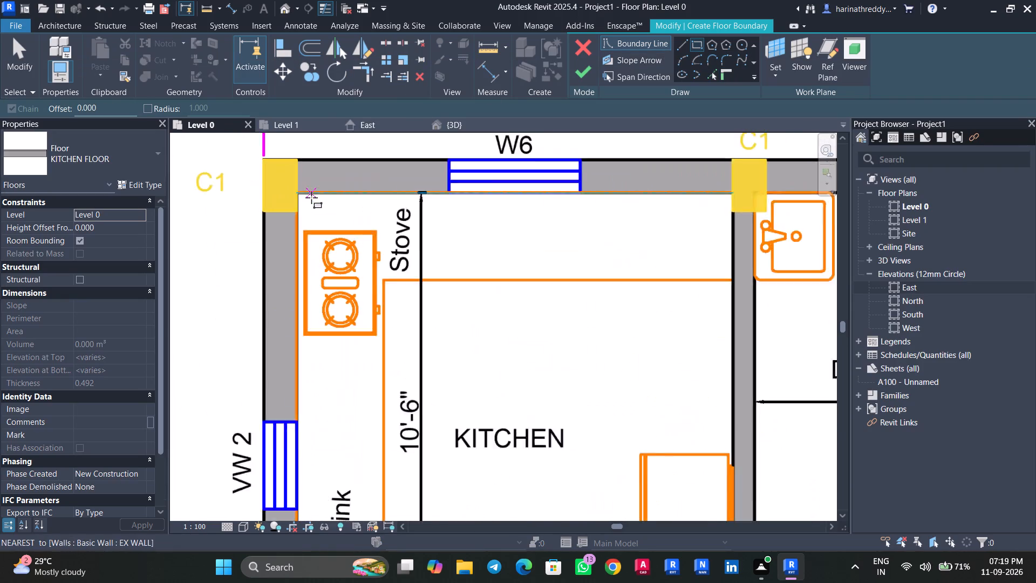
{"action": "scroll", "coordinate": [311, 198], "scroll_direction": "up", "scroll_amount": 6}
{"action": "left_click", "coordinate": [274, 182]}
{"action": "scroll", "coordinate": [429, 358], "scroll_direction": "up", "scroll_amount": 1}
{"action": "scroll", "coordinate": [429, 358], "scroll_direction": "down", "scroll_amount": 3}
{"action": "scroll", "coordinate": [431, 351], "scroll_direction": "up", "scroll_amount": 1}
{"action": "scroll", "coordinate": [431, 351], "scroll_direction": "down", "scroll_amount": 6}
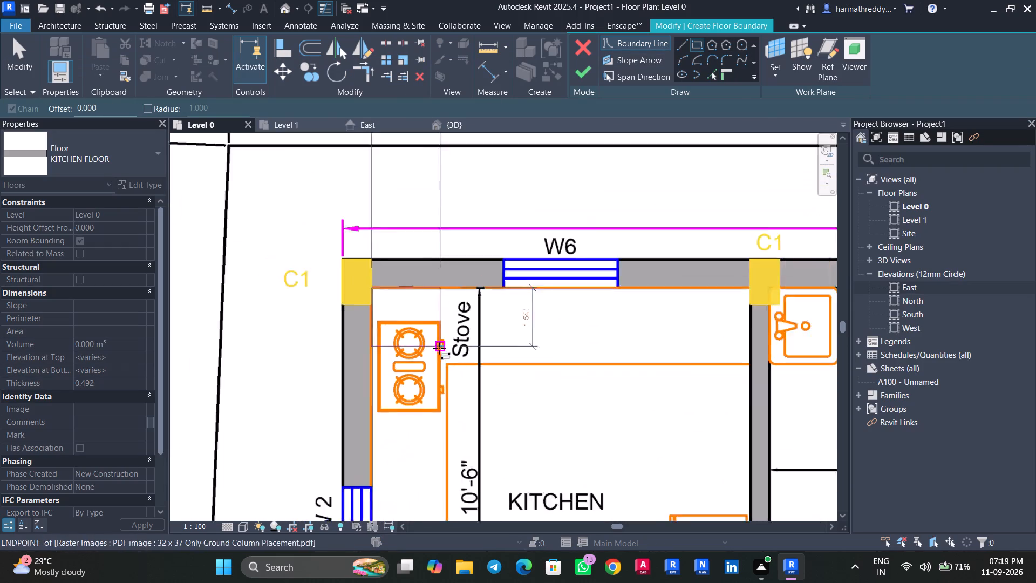
{"action": "scroll", "coordinate": [439, 348], "scroll_direction": "down", "scroll_amount": 2}
{"action": "middle_click_drag", "start_coordinate": [499, 391], "coordinate": [441, 164]}
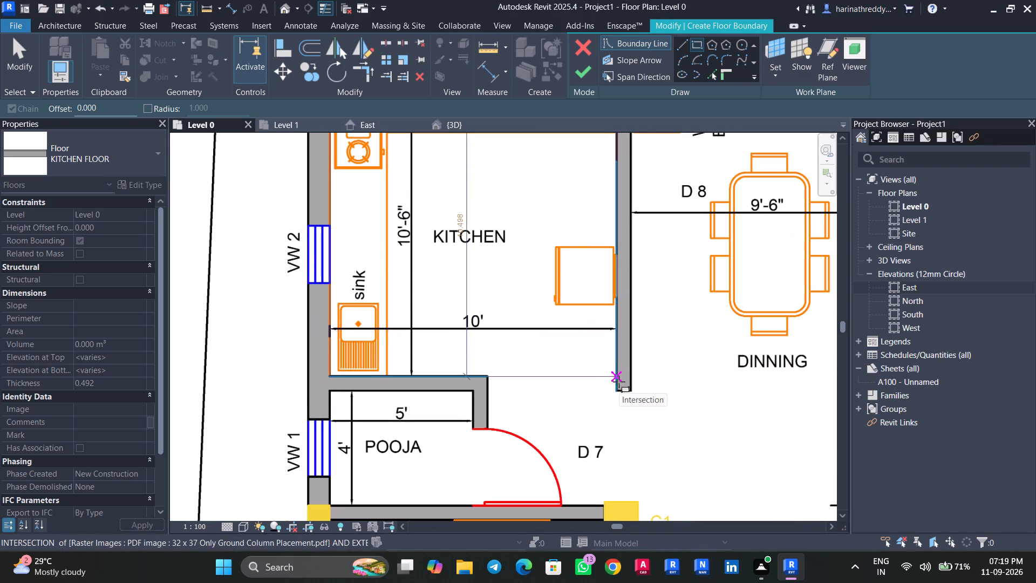
{"action": "left_click", "coordinate": [619, 382]}
Sketch a rectangular boundary over the dining area, about 9.5 by 11 ft down to the kitchen partition's end, and finish the floor.
{"action": "scroll", "coordinate": [592, 403], "scroll_direction": "down", "scroll_amount": 6}
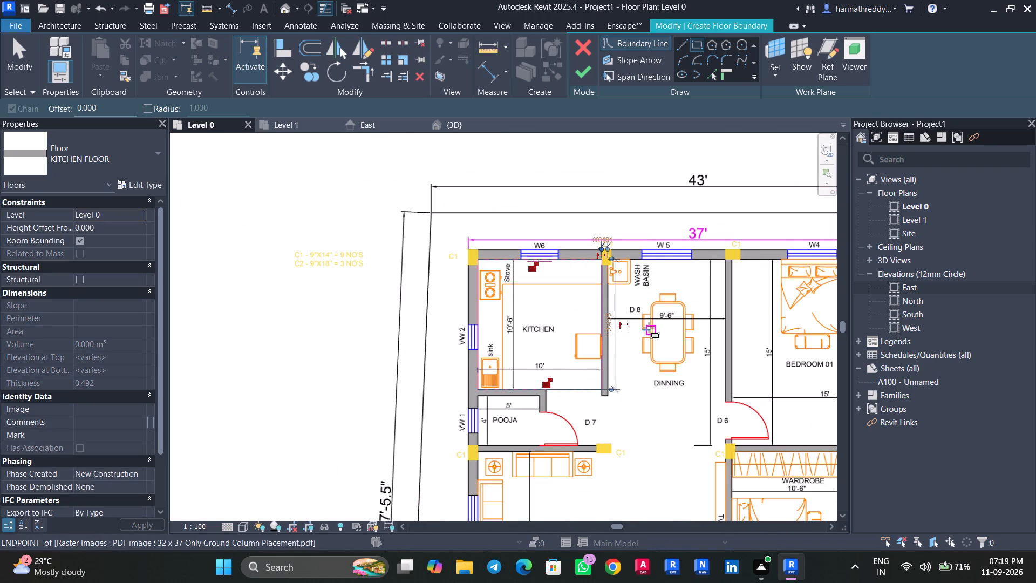
{"action": "scroll", "coordinate": [613, 264], "scroll_direction": "up", "scroll_amount": 3}
{"action": "scroll", "coordinate": [613, 264], "scroll_direction": "down", "scroll_amount": 1}
{"action": "scroll", "coordinate": [615, 264], "scroll_direction": "up", "scroll_amount": 14}
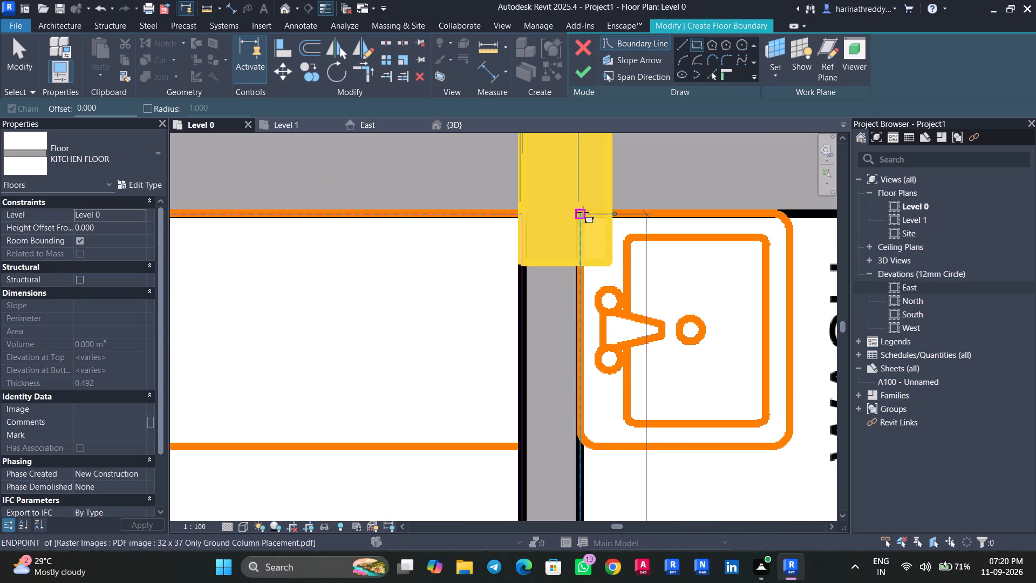
{"action": "left_click", "coordinate": [582, 212]}
{"action": "scroll", "coordinate": [625, 337], "scroll_direction": "down", "scroll_amount": 7}
{"action": "scroll", "coordinate": [625, 335], "scroll_direction": "up", "scroll_amount": 1}
{"action": "middle_click_drag", "start_coordinate": [728, 441], "coordinate": [572, 165]}
{"action": "scroll", "coordinate": [667, 355], "scroll_direction": "up", "scroll_amount": 1}
{"action": "scroll", "coordinate": [667, 355], "scroll_direction": "down", "scroll_amount": 2}
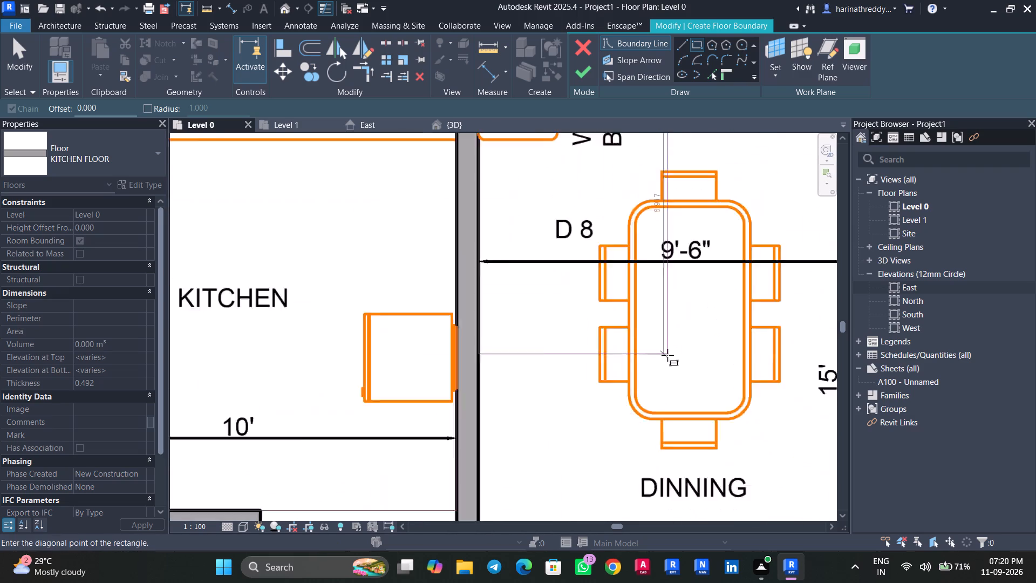
{"action": "scroll", "coordinate": [667, 355], "scroll_direction": "down", "scroll_amount": 5}
{"action": "middle_click_drag", "start_coordinate": [740, 440], "coordinate": [740, 342]}
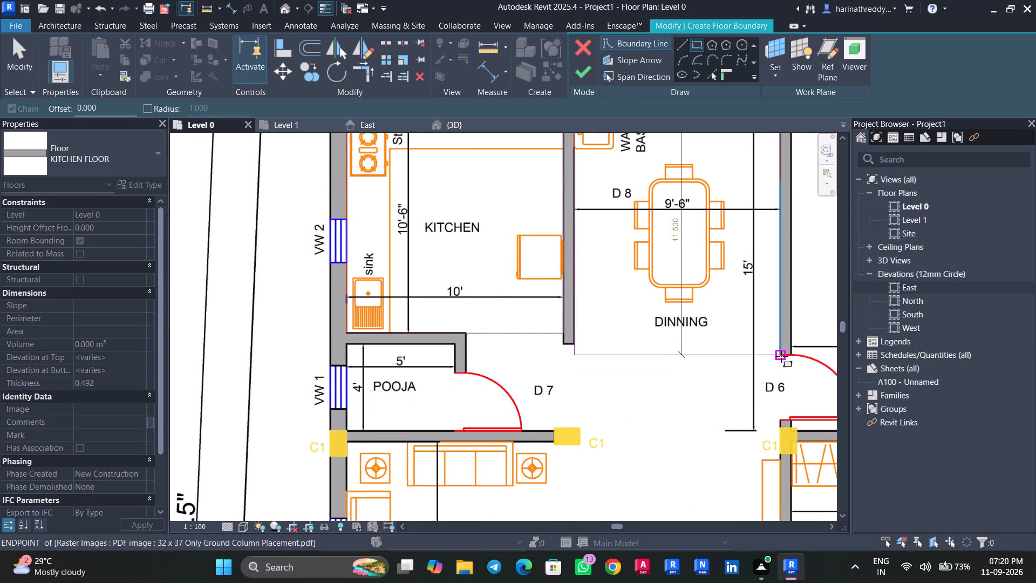
{"action": "left_click", "coordinate": [778, 345]}
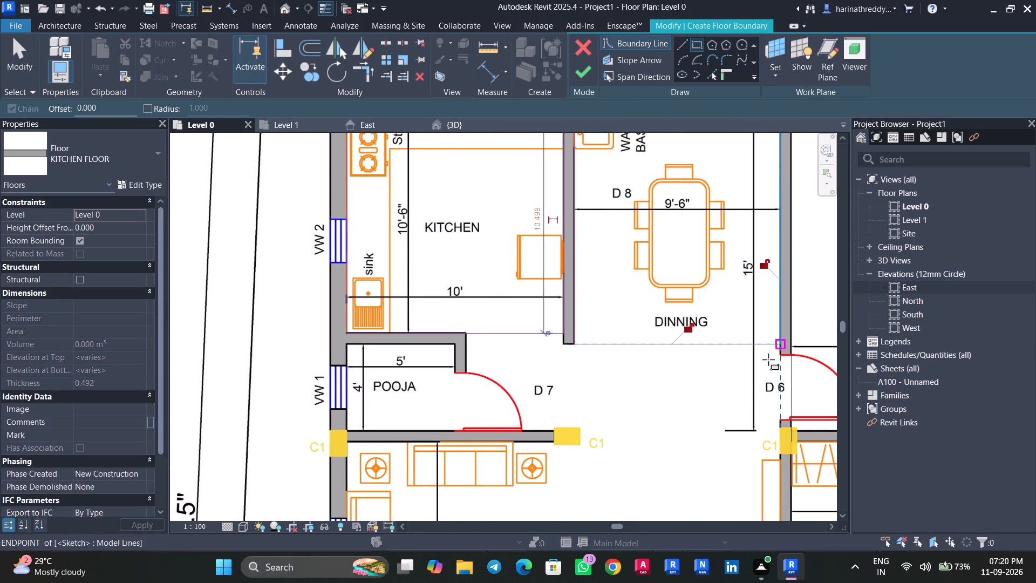
{"action": "key", "text": "Escape"}
{"action": "scroll", "coordinate": [651, 373], "scroll_direction": "down", "scroll_amount": 3}
{"action": "scroll", "coordinate": [651, 373], "scroll_direction": "up", "scroll_amount": 1}
{"action": "left_click", "coordinate": [580, 72]}
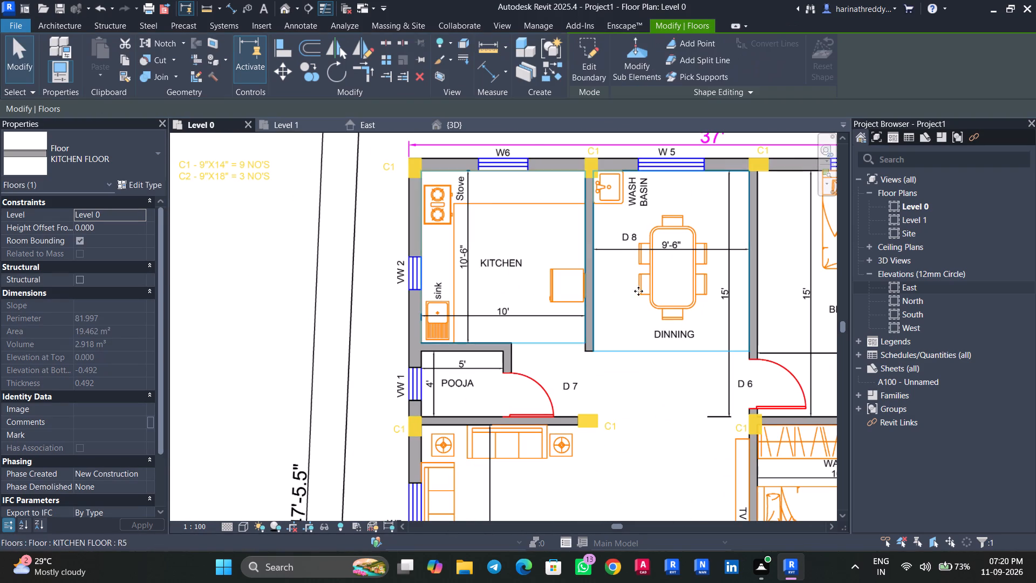
{"action": "scroll", "coordinate": [611, 357], "scroll_direction": "down", "scroll_amount": 5}
{"action": "middle_click_drag", "start_coordinate": [611, 352], "coordinate": [551, 266]}
{"action": "key", "text": "Escape"}
Start another architectural floor and duplicate the KITCHEN FLOOR type as POOJA ROOM FLOOR.
{"action": "scroll", "coordinate": [521, 372], "scroll_direction": "up", "scroll_amount": 4}
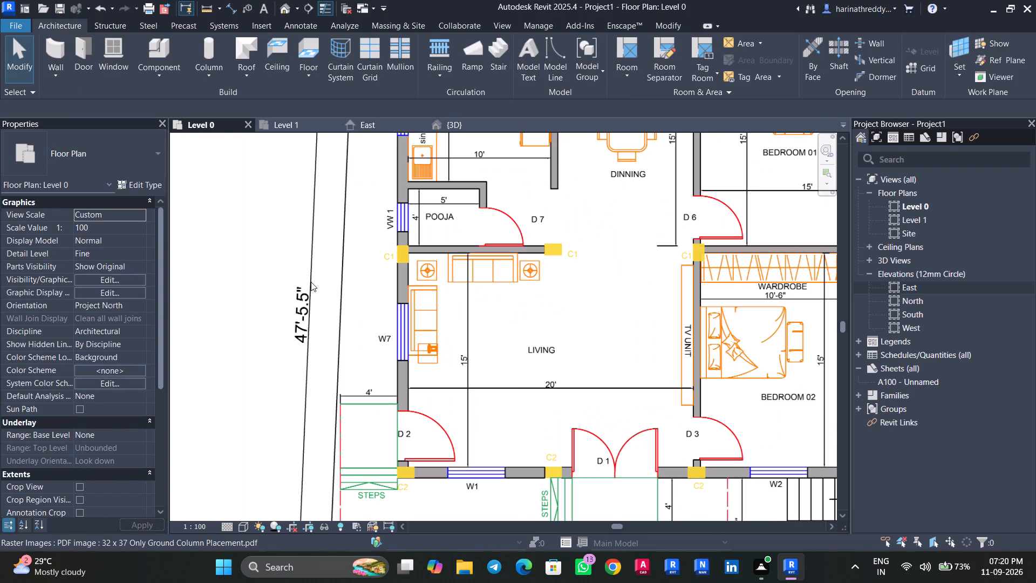
{"action": "scroll", "coordinate": [527, 338], "scroll_direction": "down", "scroll_amount": 2}
{"action": "left_click", "coordinate": [499, 308]}
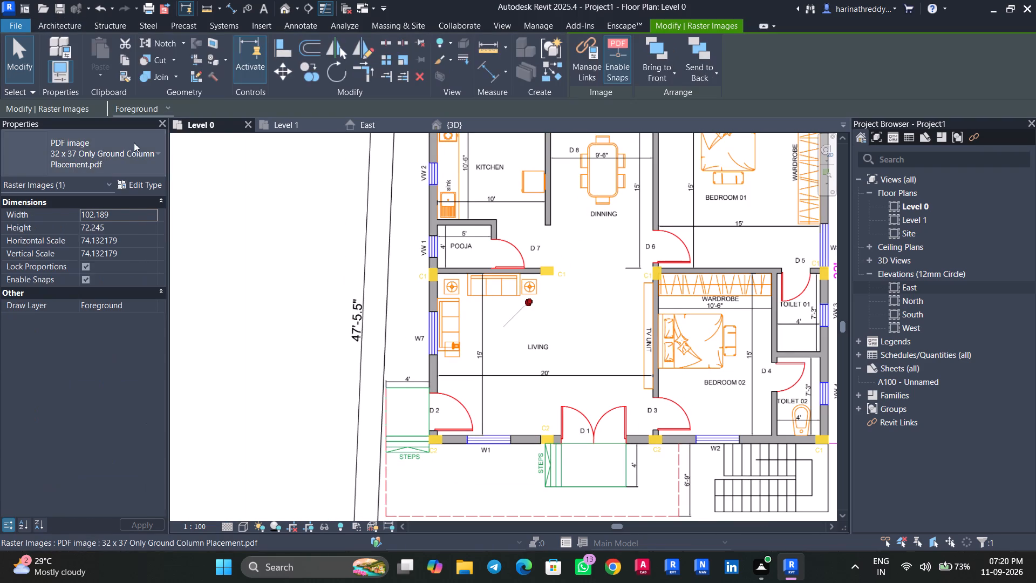
{"action": "key", "text": "Escape"}
{"action": "left_click", "coordinate": [301, 77]}
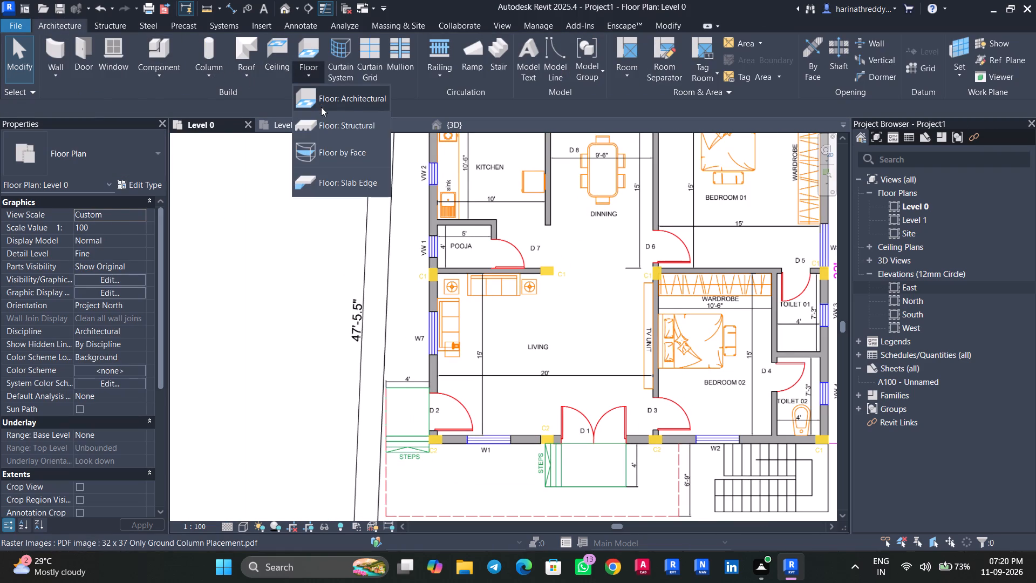
{"action": "left_click", "coordinate": [321, 103]}
{"action": "left_click", "coordinate": [135, 181]}
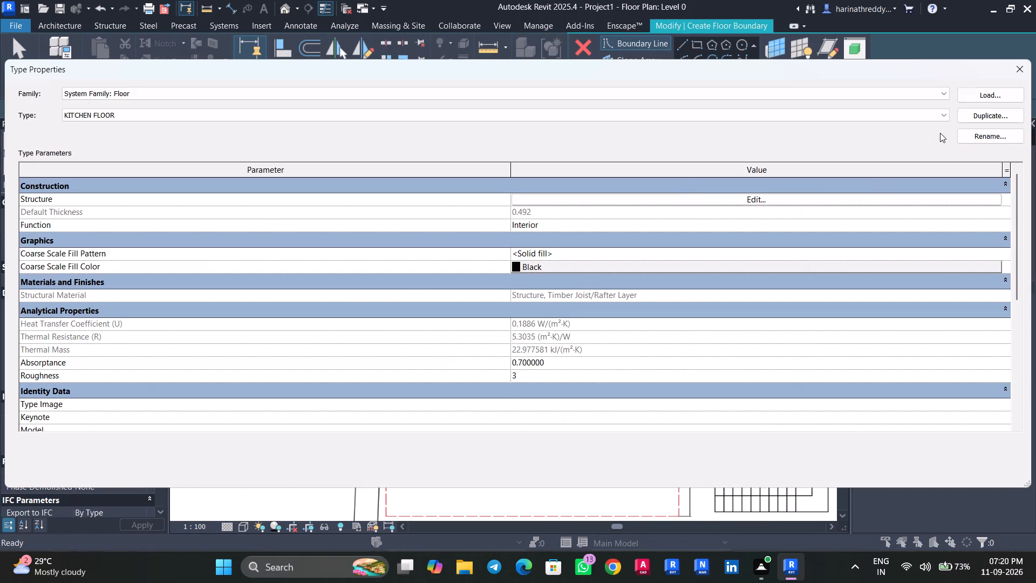
{"action": "left_click", "coordinate": [970, 117]}
{"action": "type", "text": "POOJA ROOM FLOOR"}
{"action": "key", "text": "Return"}
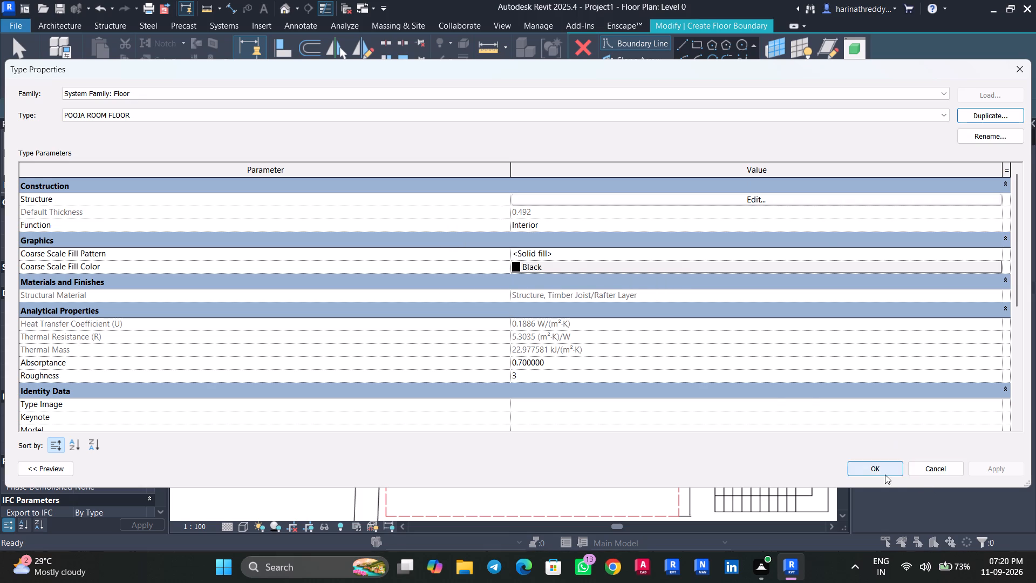
{"action": "left_click", "coordinate": [871, 466]}
Sketch a rectangular floor boundary around the pooja room, about 5 by 4 ft between its inner wall faces, and finish the floor.
{"action": "left_click", "coordinate": [694, 45]}
{"action": "scroll", "coordinate": [454, 236], "scroll_direction": "up", "scroll_amount": 11}
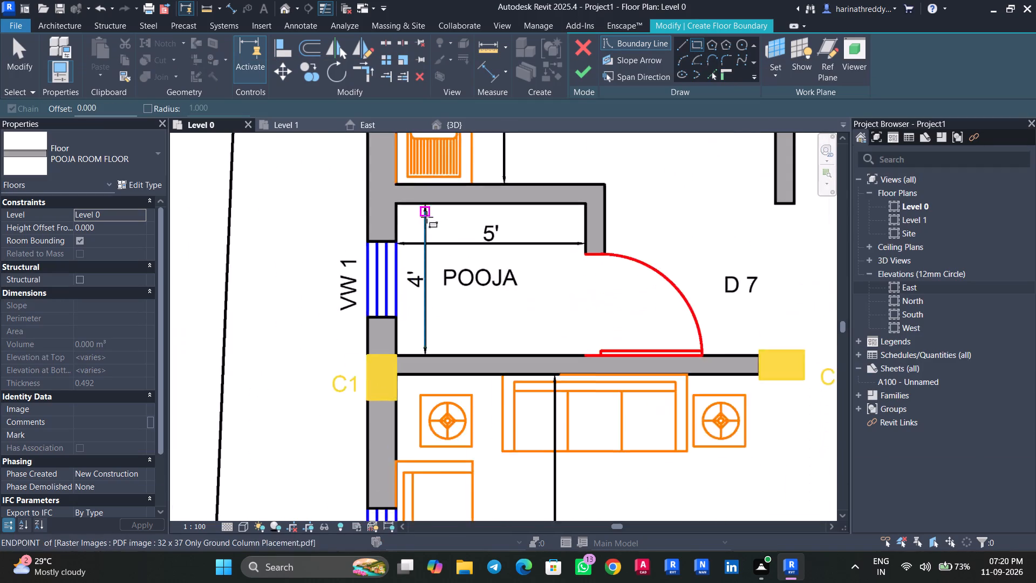
{"action": "scroll", "coordinate": [427, 217], "scroll_direction": "up", "scroll_amount": 3}
{"action": "left_click", "coordinate": [366, 192]}
{"action": "middle_click_drag", "start_coordinate": [675, 421], "coordinate": [621, 227]}
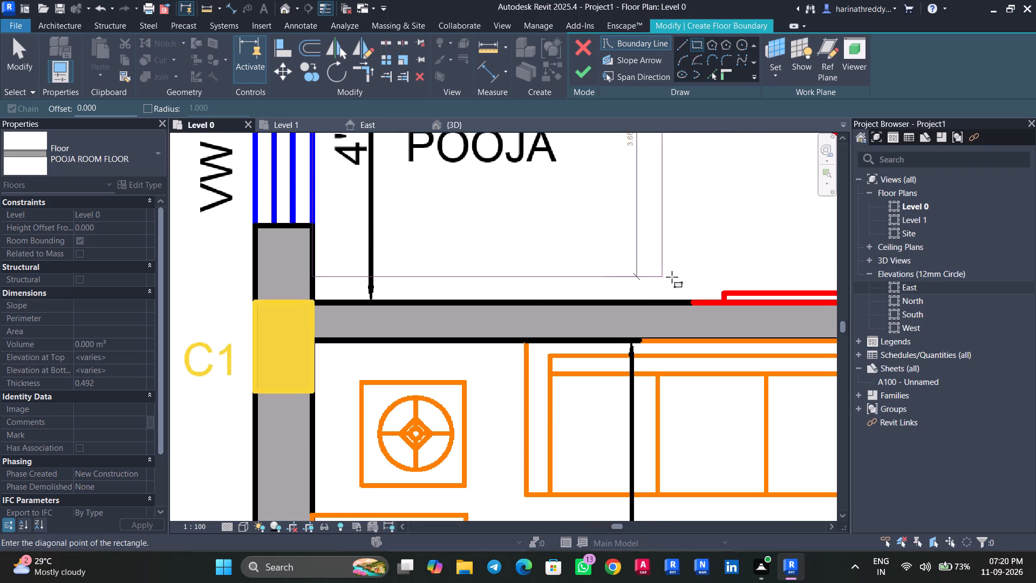
{"action": "scroll", "coordinate": [702, 300], "scroll_direction": "down", "scroll_amount": 5}
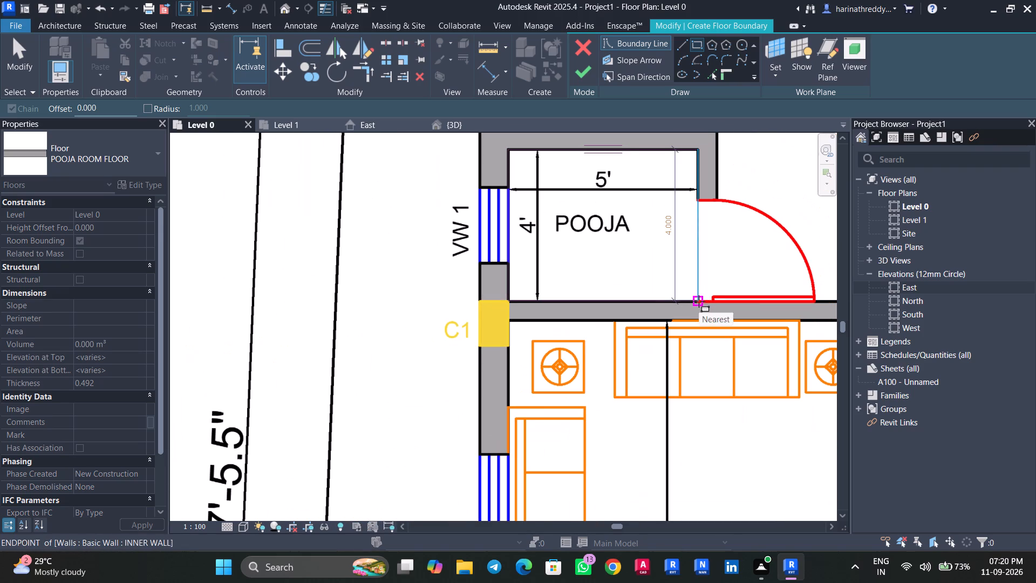
{"action": "left_click", "coordinate": [699, 301]}
{"action": "key", "text": "Escape"}
{"action": "scroll", "coordinate": [643, 376], "scroll_direction": "down", "scroll_amount": 8}
{"action": "middle_click_drag", "start_coordinate": [666, 392], "coordinate": [585, 316]}
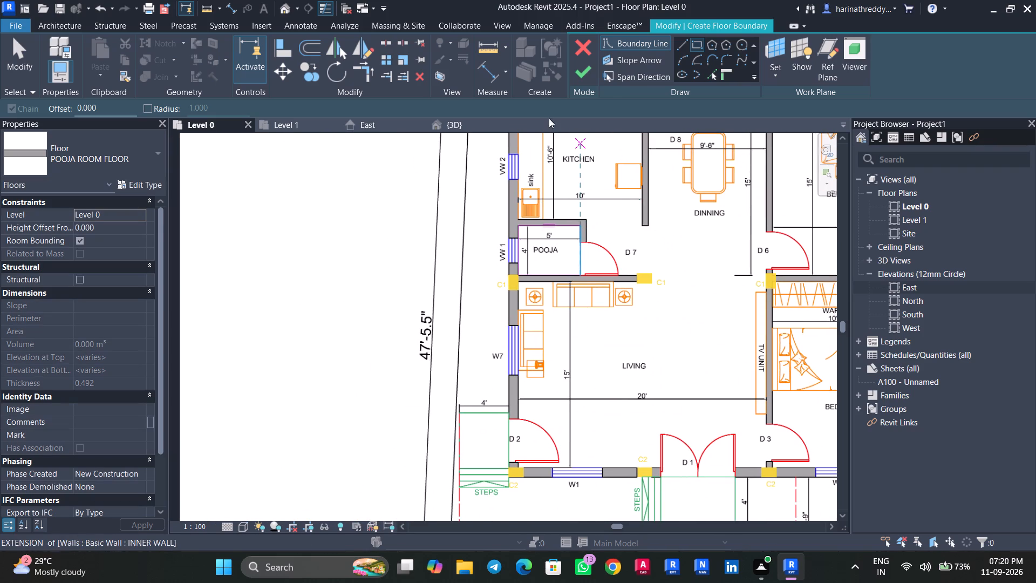
{"action": "left_click", "coordinate": [582, 74]}
With the pooja floor still selected, duplicate its POOJA ROOM FLOOR type as LIVING ROOM.
{"action": "middle_click_drag", "start_coordinate": [685, 321], "coordinate": [478, 345]}
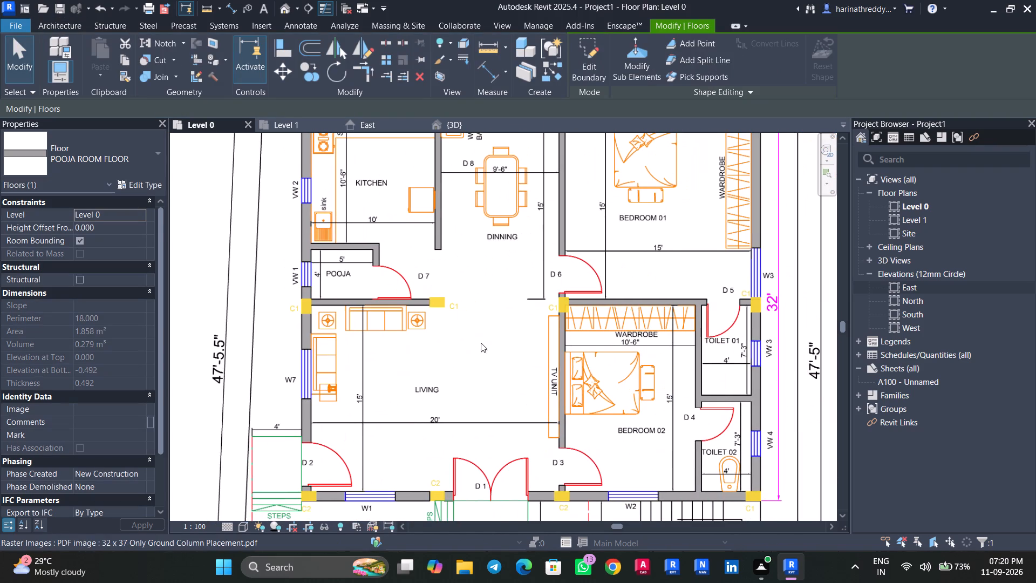
{"action": "left_click", "coordinate": [129, 182]}
{"action": "left_click", "coordinate": [1012, 130]}
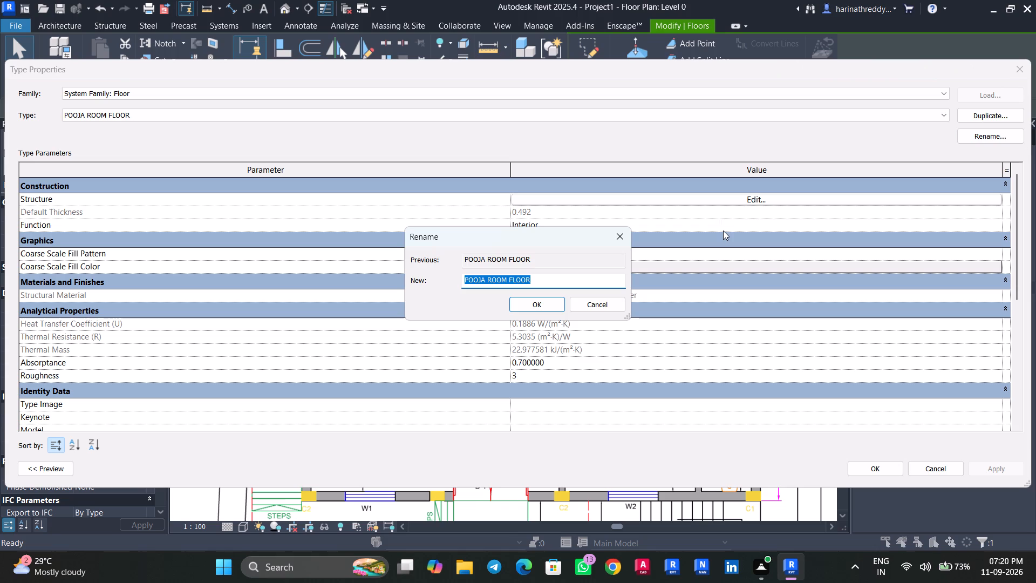
{"action": "left_click", "coordinate": [624, 239]}
{"action": "left_click", "coordinate": [964, 111]}
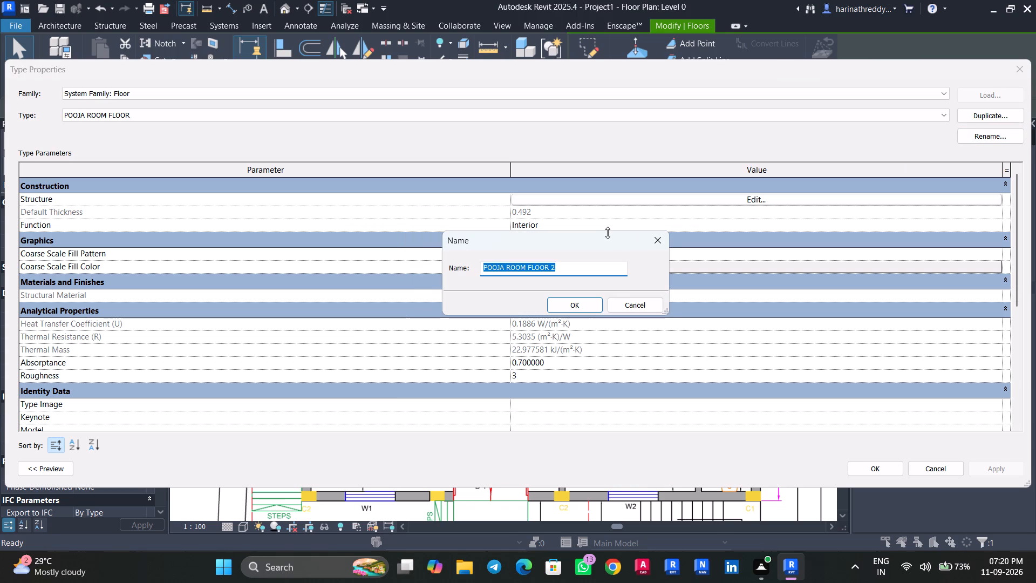
{"action": "type", "text": "LIVING ROOM"}
{"action": "scroll", "coordinate": [608, 233], "scroll_direction": "up", "scroll_amount": 1}
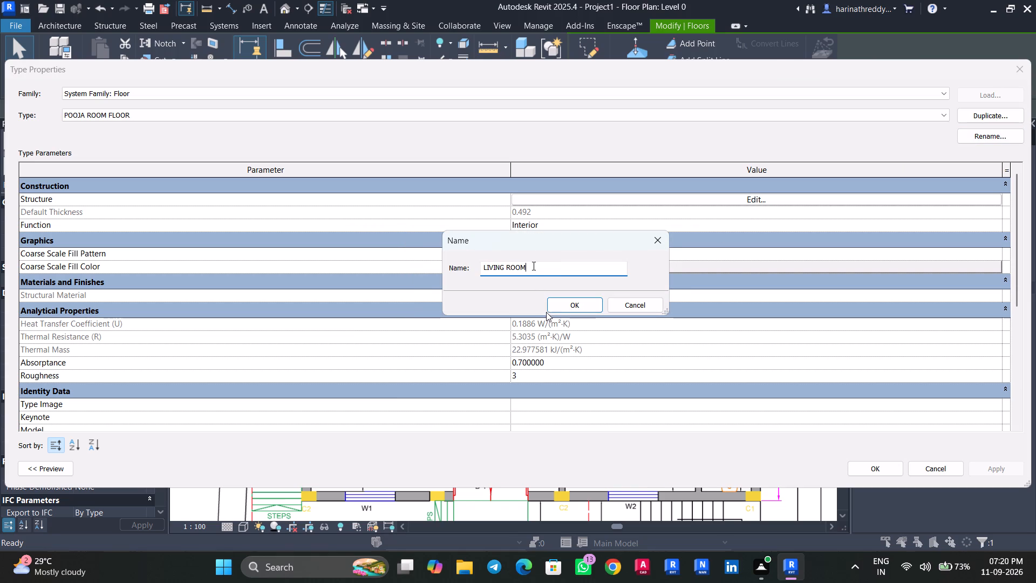
{"action": "left_click", "coordinate": [553, 308]}
{"action": "left_click", "coordinate": [865, 459]}
{"action": "left_click", "coordinate": [868, 464]}
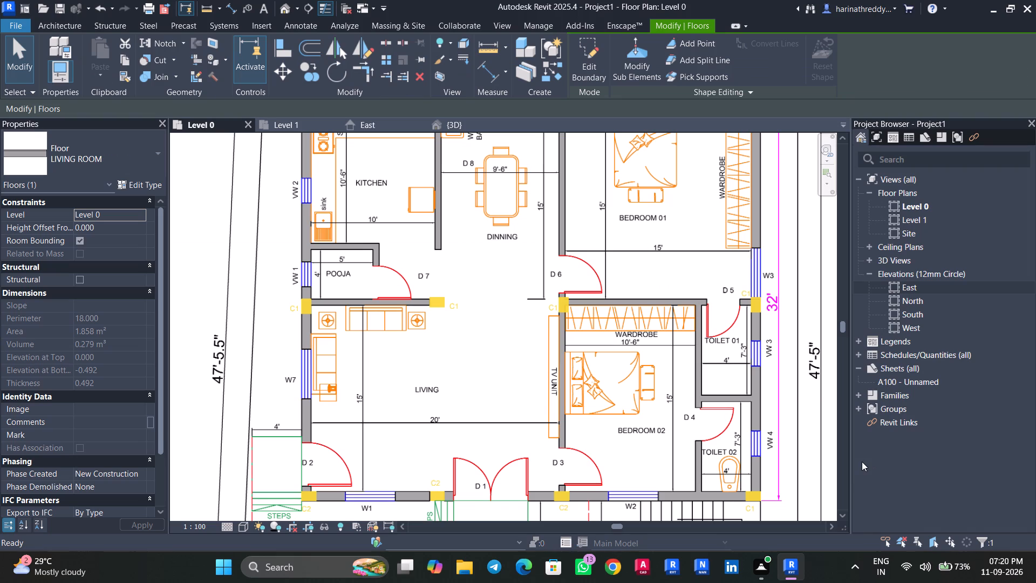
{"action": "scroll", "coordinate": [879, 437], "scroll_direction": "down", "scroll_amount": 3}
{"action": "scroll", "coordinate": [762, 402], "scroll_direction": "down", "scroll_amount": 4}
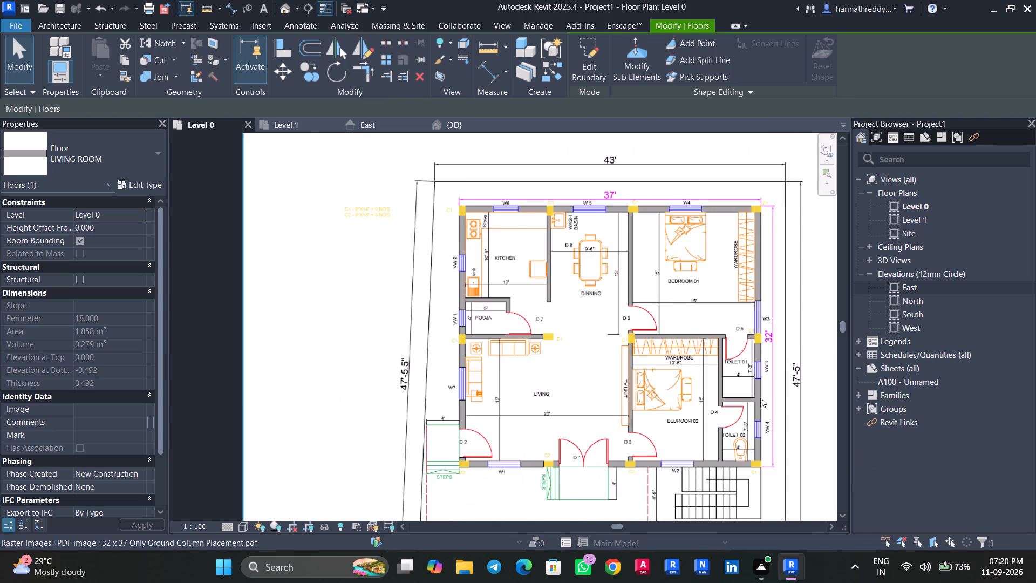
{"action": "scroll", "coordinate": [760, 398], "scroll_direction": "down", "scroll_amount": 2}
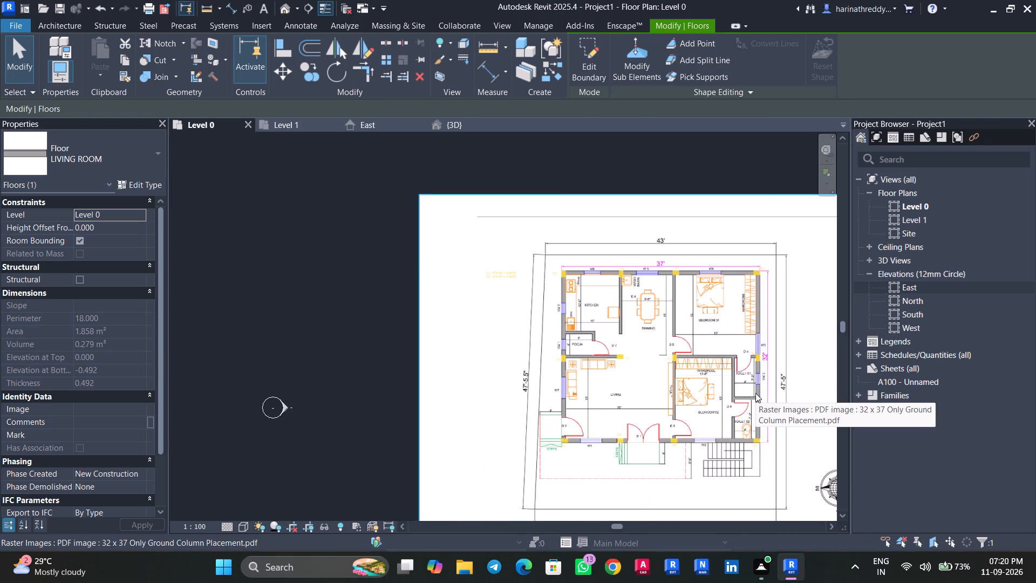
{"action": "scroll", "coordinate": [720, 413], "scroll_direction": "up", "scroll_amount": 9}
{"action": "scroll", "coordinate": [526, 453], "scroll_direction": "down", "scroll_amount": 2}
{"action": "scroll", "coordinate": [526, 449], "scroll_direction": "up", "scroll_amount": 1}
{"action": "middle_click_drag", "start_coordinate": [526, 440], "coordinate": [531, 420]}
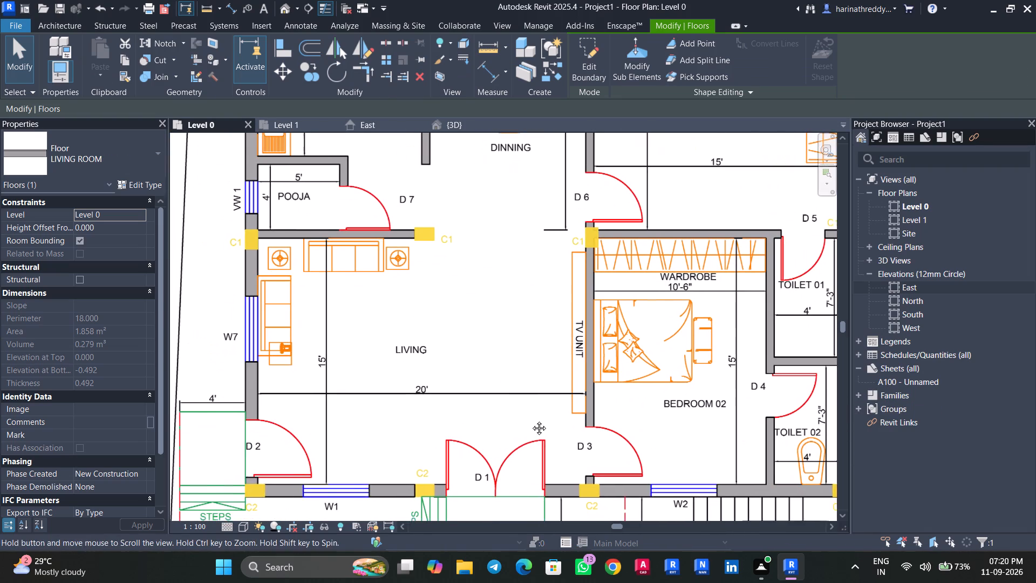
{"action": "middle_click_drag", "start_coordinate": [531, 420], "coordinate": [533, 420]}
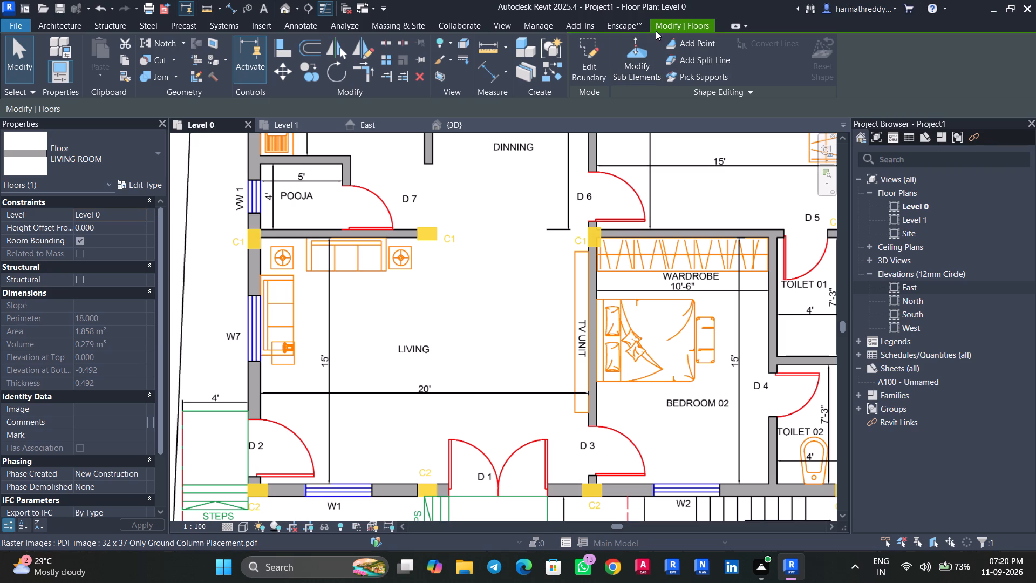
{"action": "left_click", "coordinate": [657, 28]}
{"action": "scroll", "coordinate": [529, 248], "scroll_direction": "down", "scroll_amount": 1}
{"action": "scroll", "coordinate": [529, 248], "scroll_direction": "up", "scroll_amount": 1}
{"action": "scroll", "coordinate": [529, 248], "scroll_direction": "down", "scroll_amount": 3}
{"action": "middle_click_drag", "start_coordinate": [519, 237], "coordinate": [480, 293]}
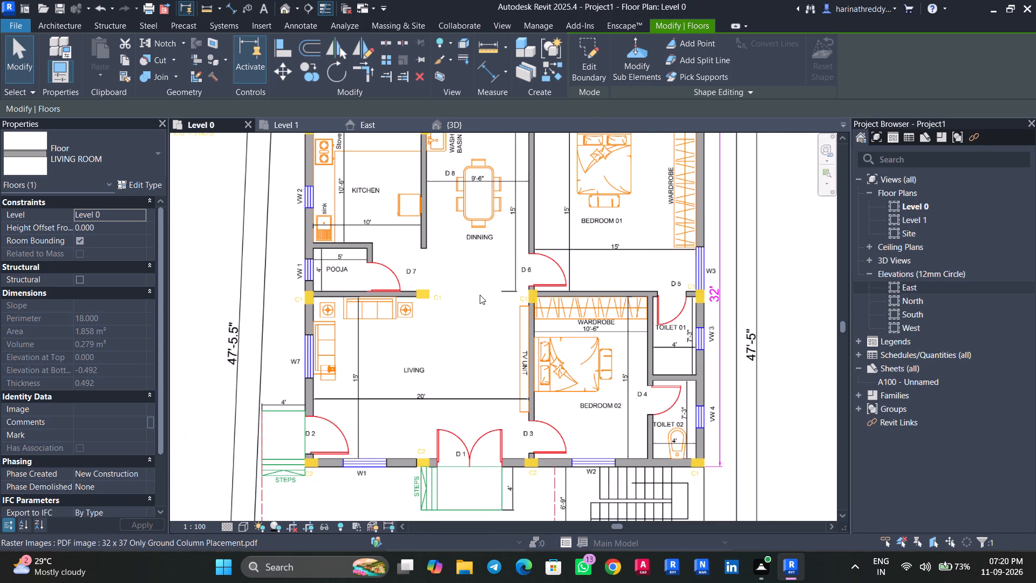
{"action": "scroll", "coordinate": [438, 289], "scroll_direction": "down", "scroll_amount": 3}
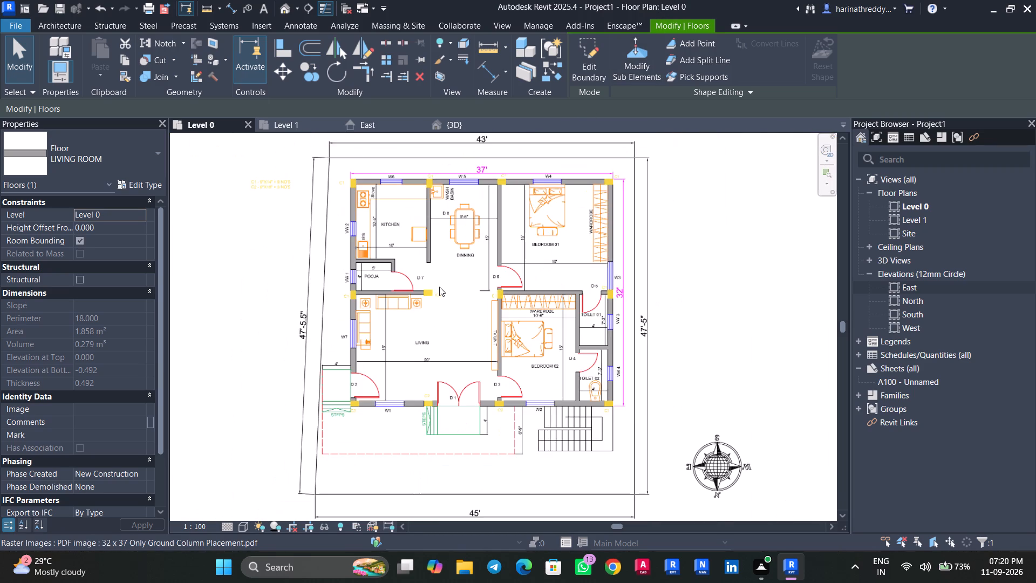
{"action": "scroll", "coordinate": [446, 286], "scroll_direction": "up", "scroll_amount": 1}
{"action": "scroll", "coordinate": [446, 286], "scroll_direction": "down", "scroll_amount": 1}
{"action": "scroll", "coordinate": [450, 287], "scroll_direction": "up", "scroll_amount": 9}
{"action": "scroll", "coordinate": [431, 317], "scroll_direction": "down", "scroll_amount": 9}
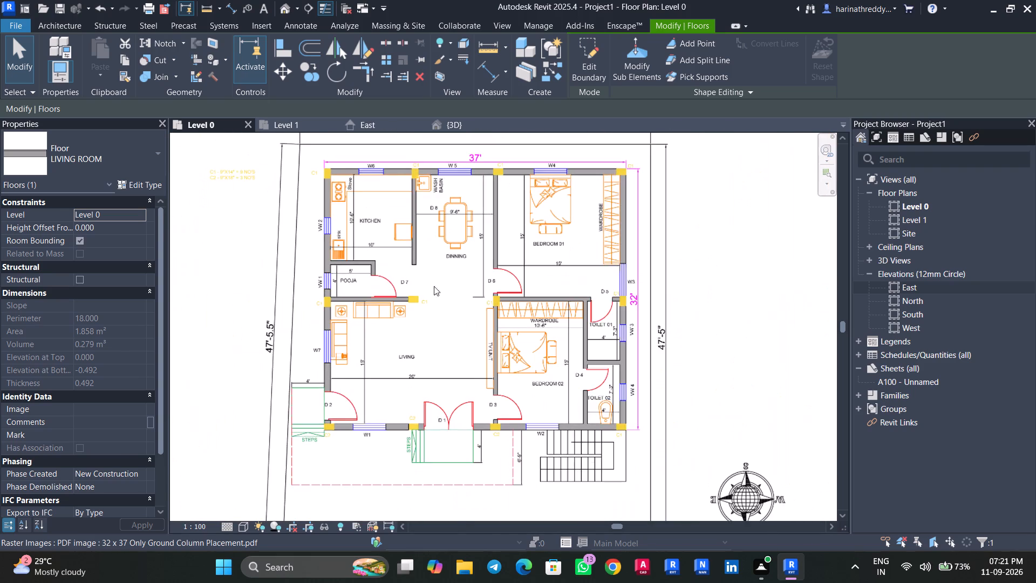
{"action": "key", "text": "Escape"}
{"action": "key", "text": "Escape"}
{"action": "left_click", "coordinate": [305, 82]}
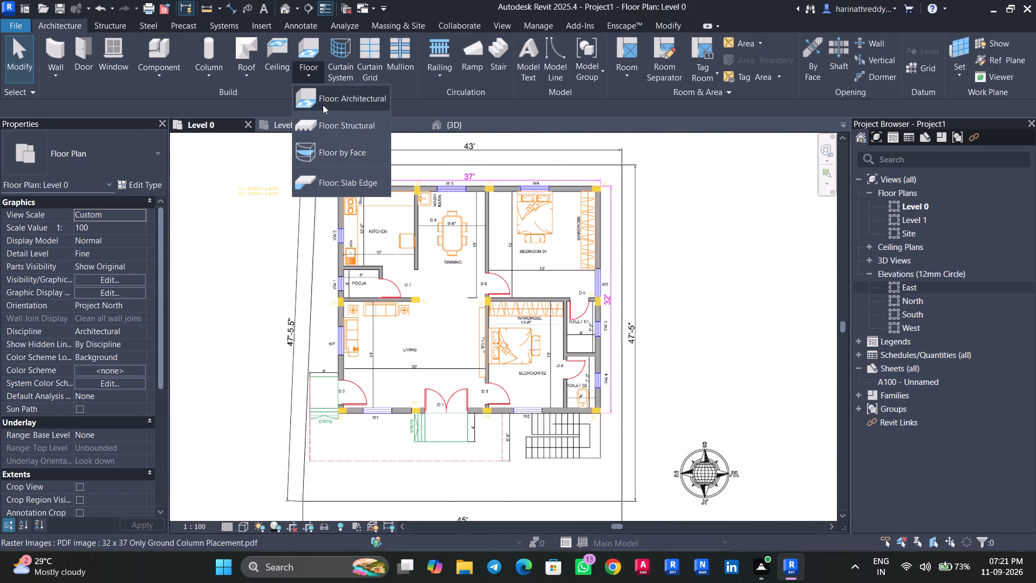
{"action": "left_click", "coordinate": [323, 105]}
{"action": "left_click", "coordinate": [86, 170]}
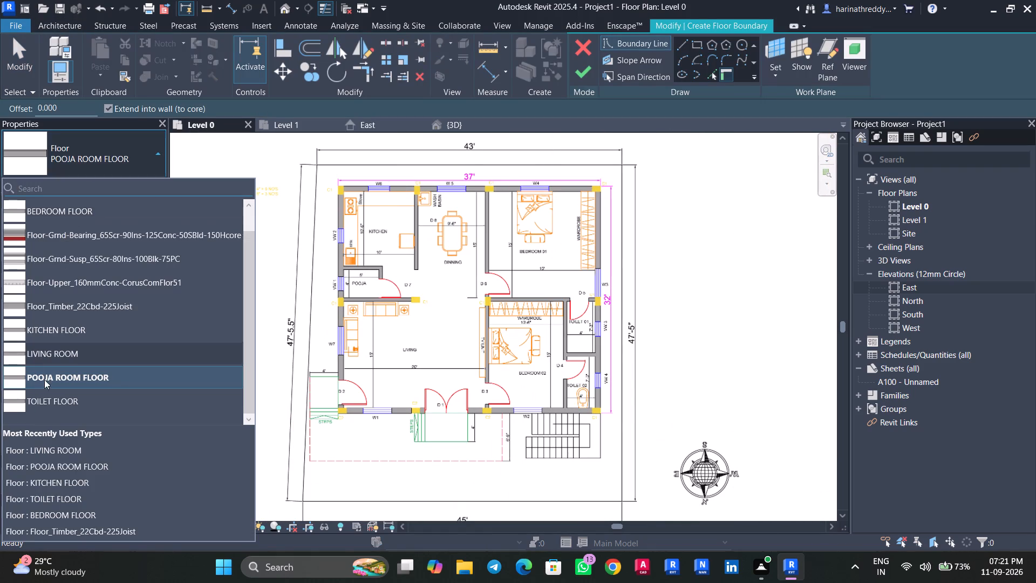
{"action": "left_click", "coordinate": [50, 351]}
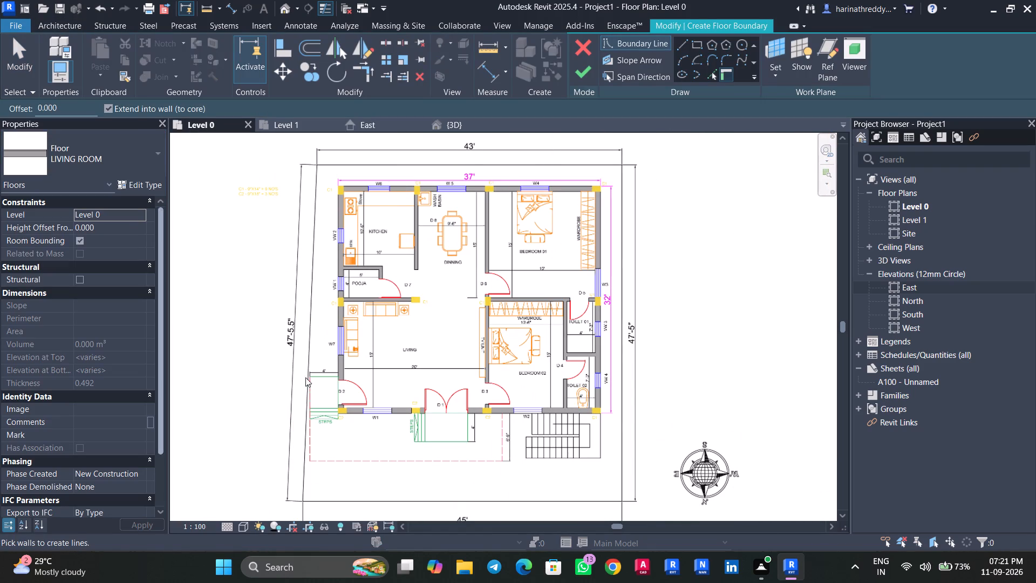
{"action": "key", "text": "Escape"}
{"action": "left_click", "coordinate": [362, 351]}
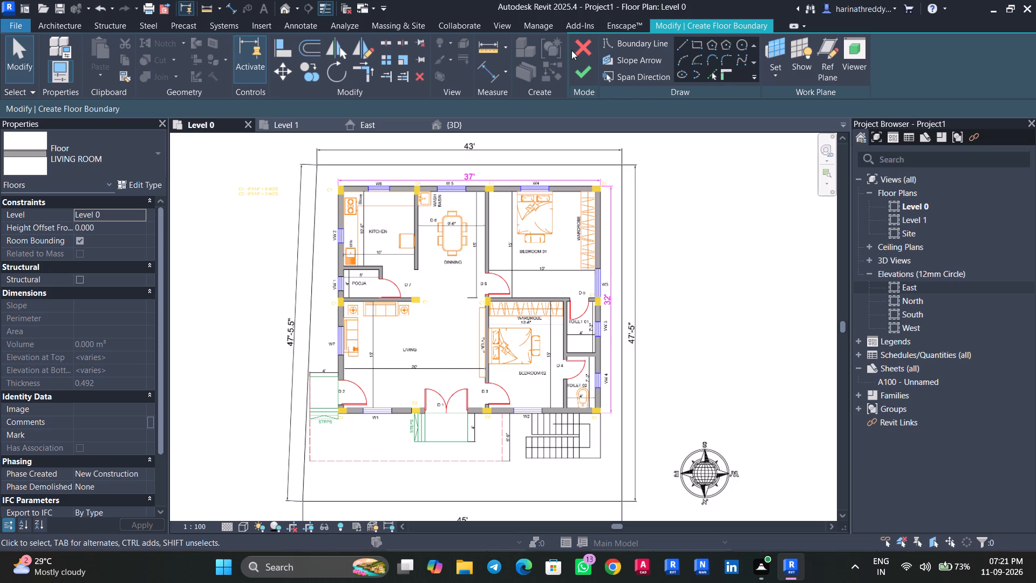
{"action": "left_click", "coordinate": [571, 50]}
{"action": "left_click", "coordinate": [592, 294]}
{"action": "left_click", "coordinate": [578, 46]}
Set the draw layer of the ground floor plan PDF image to Background.
{"action": "left_click", "coordinate": [530, 282]}
{"action": "left_click", "coordinate": [536, 287]}
{"action": "left_click", "coordinate": [294, 243]}
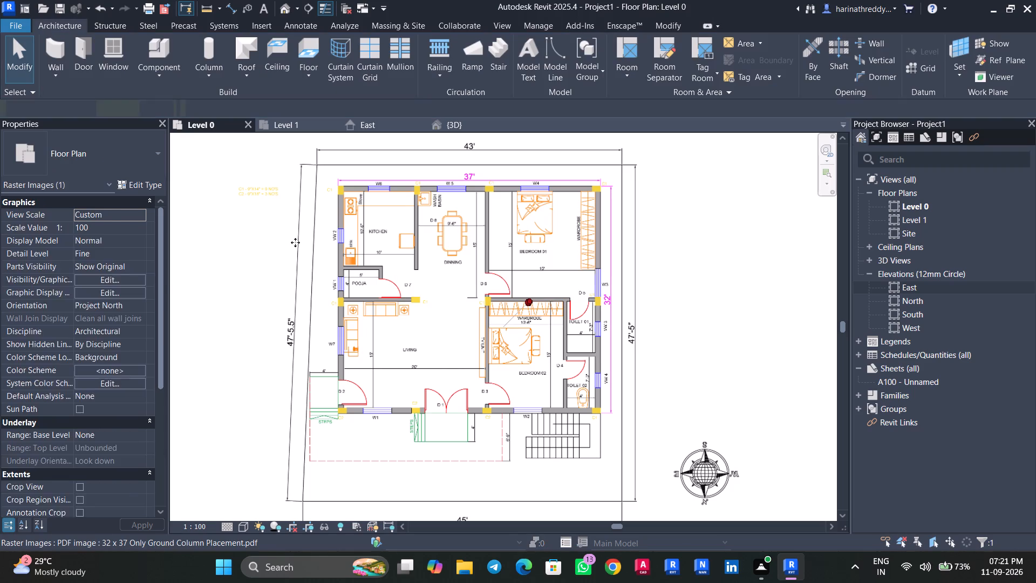
{"action": "left_click", "coordinate": [151, 303]}
{"action": "left_click", "coordinate": [115, 321]}
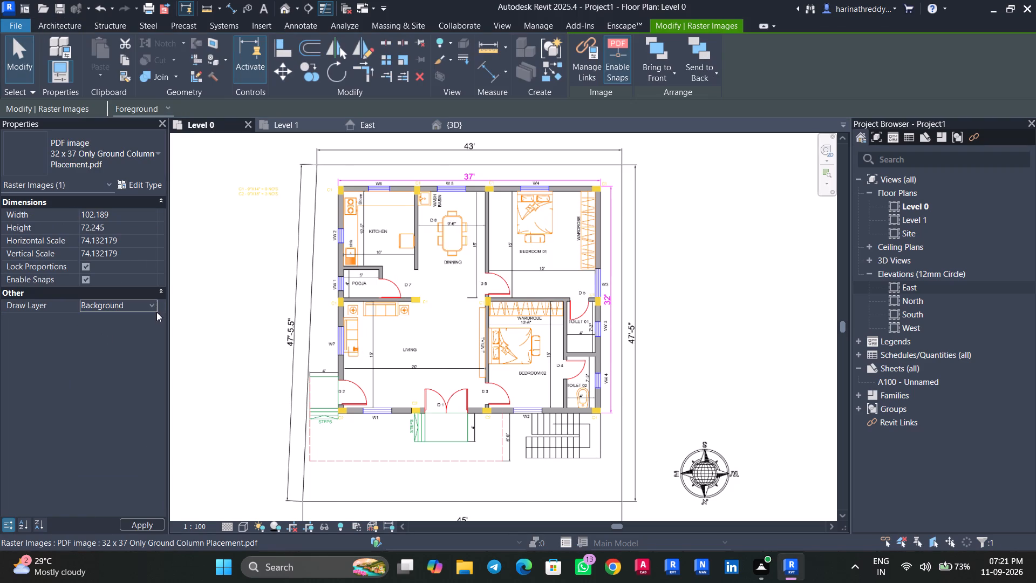
Start an architectural floor on Level 0 and assign it the LIVING ROOM type.
{"action": "scroll", "coordinate": [401, 280], "scroll_direction": "up", "scroll_amount": 8}
{"action": "scroll", "coordinate": [420, 290], "scroll_direction": "down", "scroll_amount": 4}
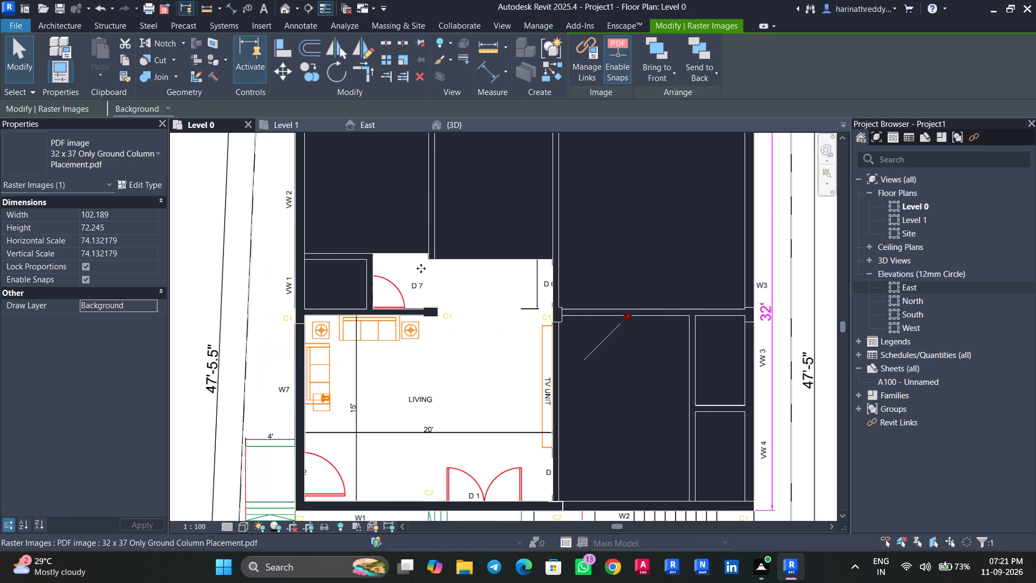
{"action": "left_click", "coordinate": [52, 26]}
{"action": "left_click", "coordinate": [310, 69]}
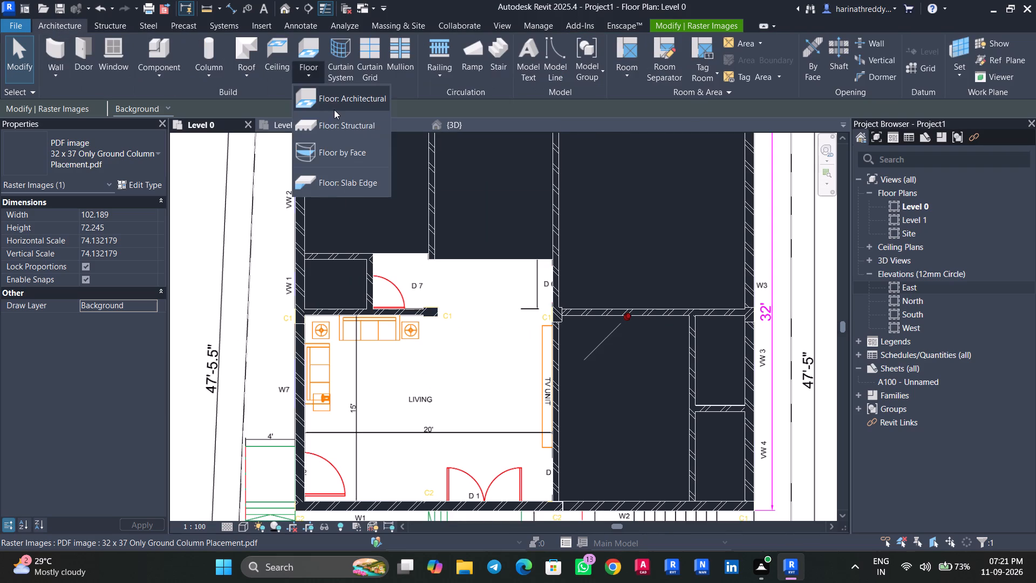
{"action": "left_click", "coordinate": [334, 110]}
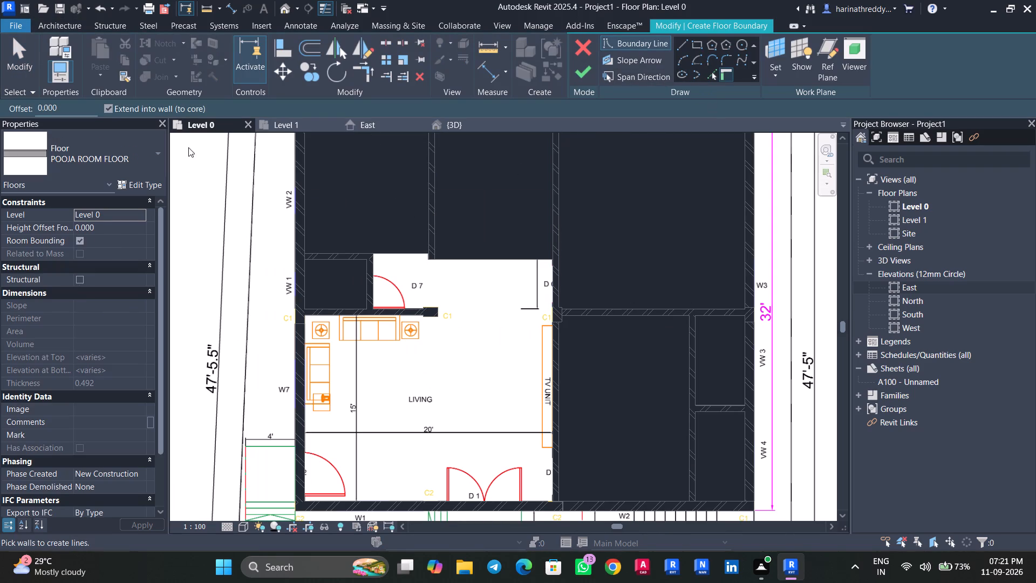
{"action": "left_click", "coordinate": [77, 140]}
{"action": "left_click", "coordinate": [86, 364]}
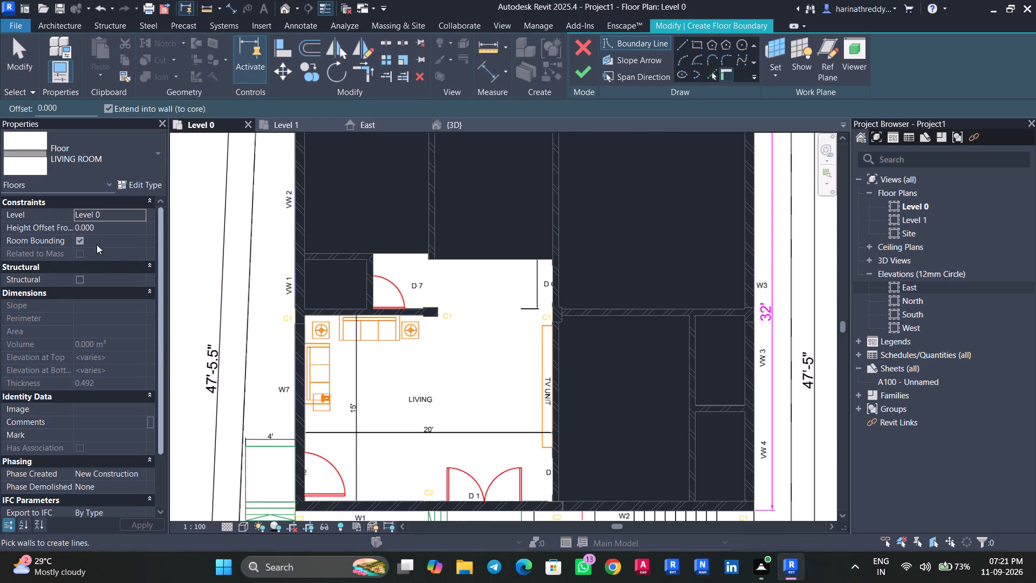
Sketch a rectangular floor boundary over the living area, about 20 by 15 ft between its inner wall faces.
{"action": "left_click", "coordinate": [693, 44]}
{"action": "middle_click_drag", "start_coordinate": [540, 385], "coordinate": [534, 257]}
{"action": "scroll", "coordinate": [535, 371], "scroll_direction": "up", "scroll_amount": 5}
{"action": "scroll", "coordinate": [557, 376], "scroll_direction": "down", "scroll_amount": 1}
{"action": "scroll", "coordinate": [558, 376], "scroll_direction": "up", "scroll_amount": 2}
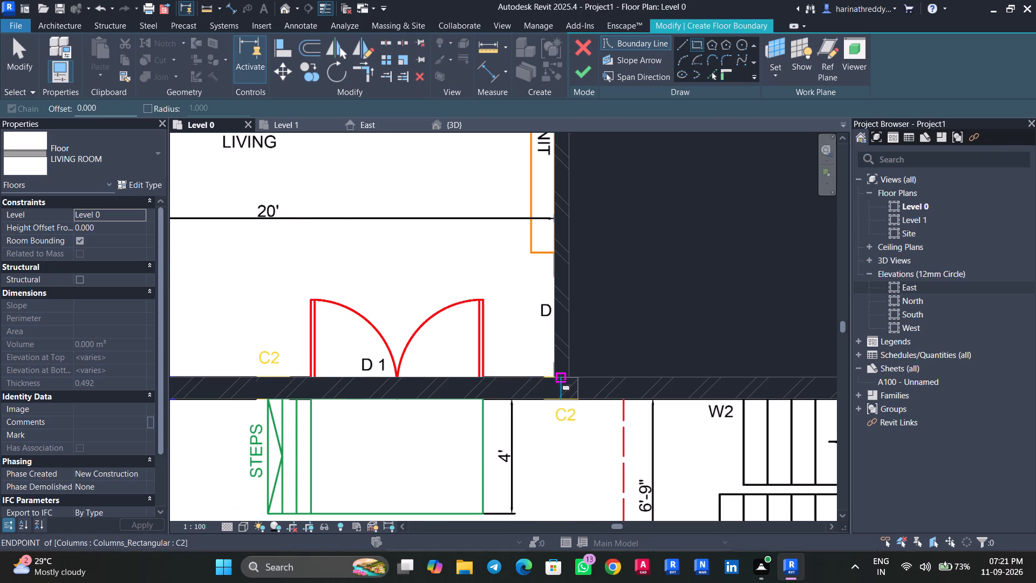
{"action": "left_click", "coordinate": [560, 380]}
{"action": "key", "text": "Escape"}
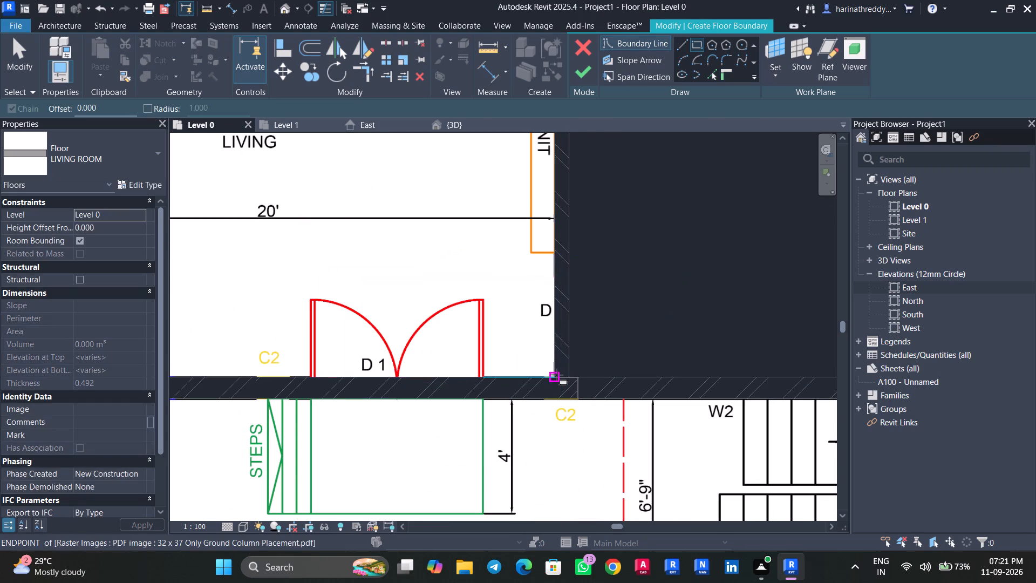
{"action": "left_click", "coordinate": [557, 375]}
{"action": "middle_click_drag", "start_coordinate": [344, 208], "coordinate": [533, 347]}
{"action": "scroll", "coordinate": [337, 291], "scroll_direction": "down", "scroll_amount": 8}
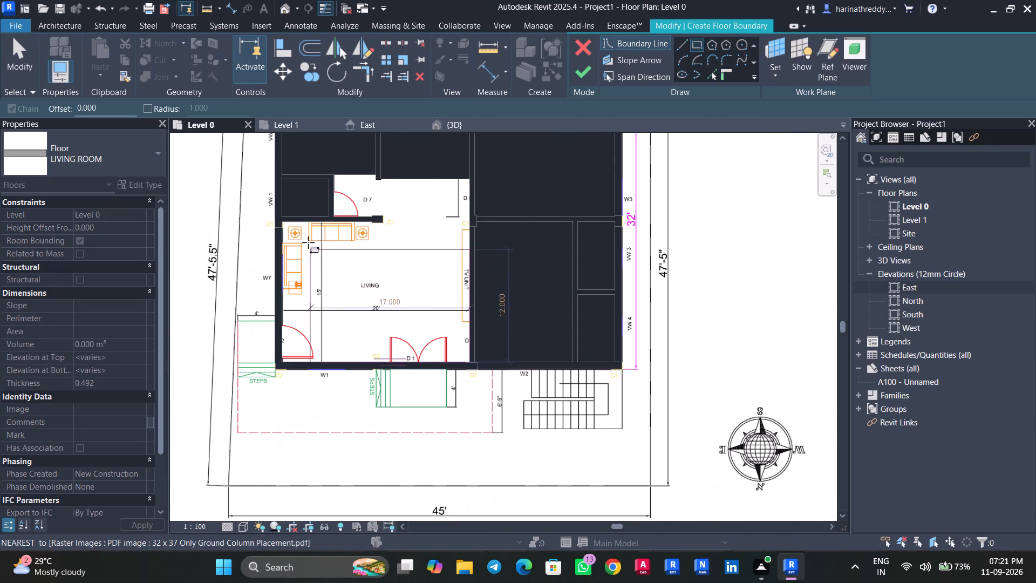
{"action": "left_click", "coordinate": [283, 220]}
{"action": "scroll", "coordinate": [326, 237], "scroll_direction": "up", "scroll_amount": 4}
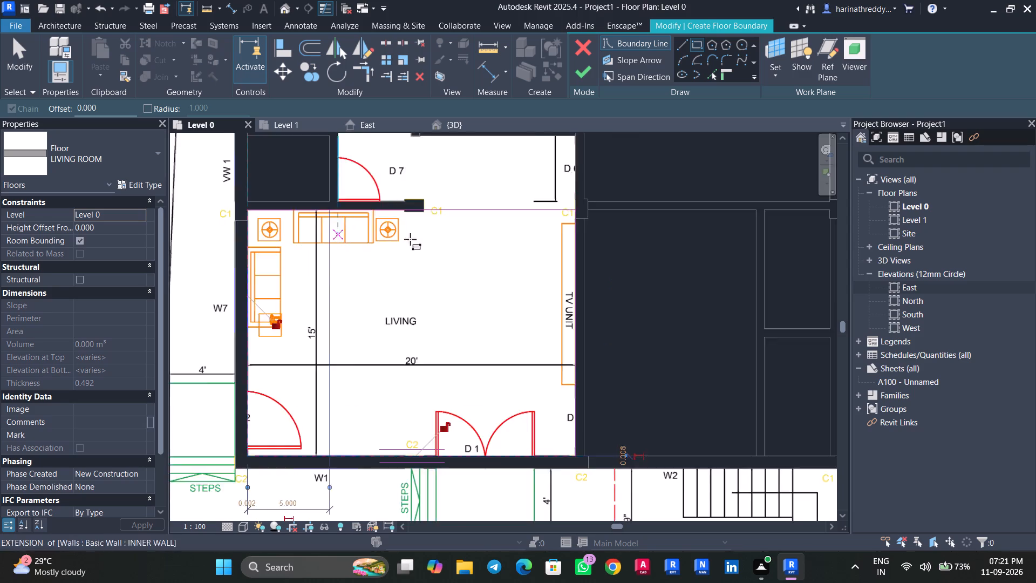
{"action": "scroll", "coordinate": [410, 239], "scroll_direction": "up", "scroll_amount": 4}
{"action": "middle_click_drag", "start_coordinate": [454, 230], "coordinate": [459, 355]}
{"action": "key", "text": "Escape"}
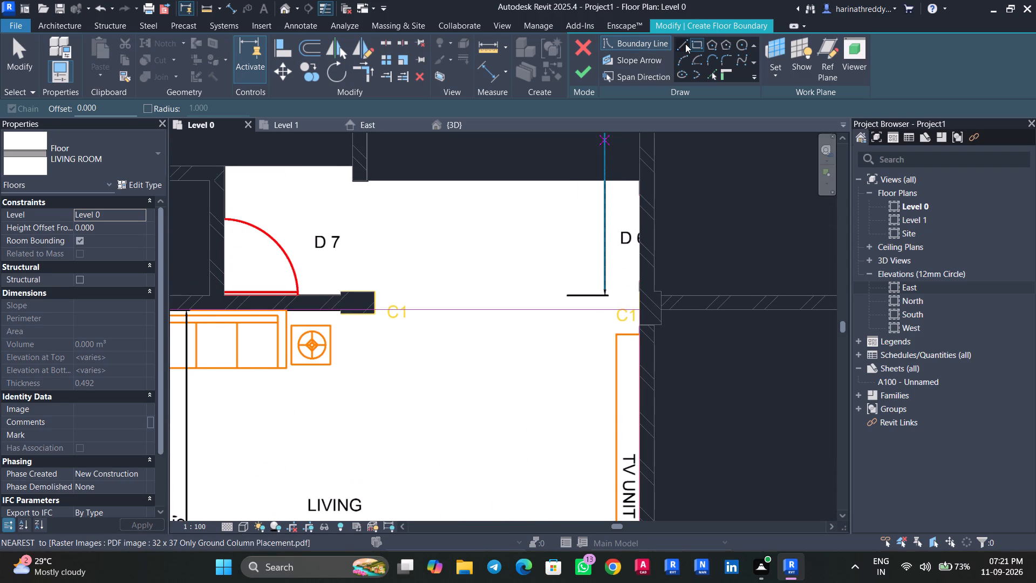
Draw floor boundary lines from the living rectangle up the bedroom wall face about 4.5 ft, and 10 ft across to the kitchen-dining wall's end.
{"action": "left_click", "coordinate": [685, 42]}
{"action": "left_click", "coordinate": [643, 307]}
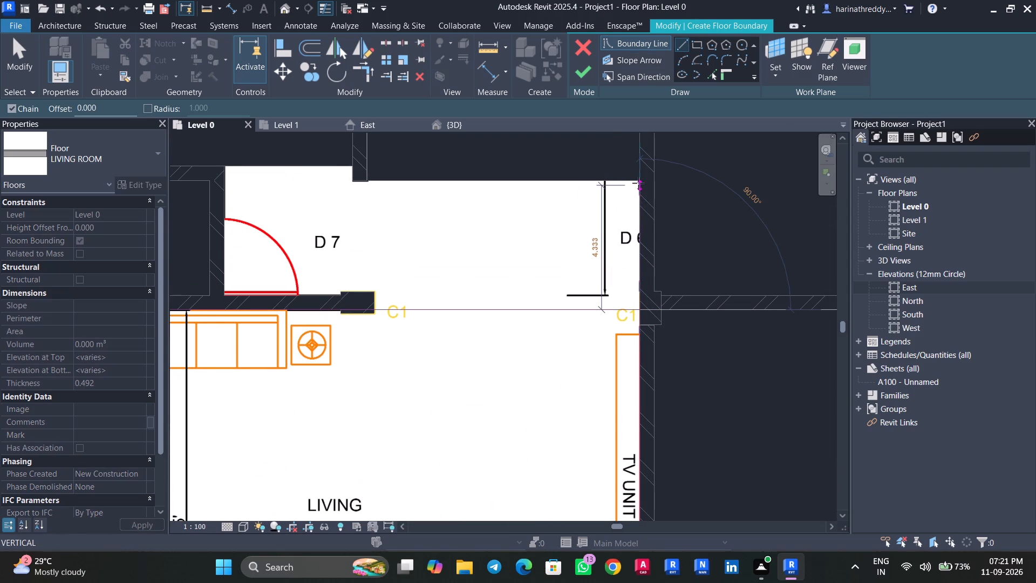
{"action": "scroll", "coordinate": [637, 179], "scroll_direction": "up", "scroll_amount": 10}
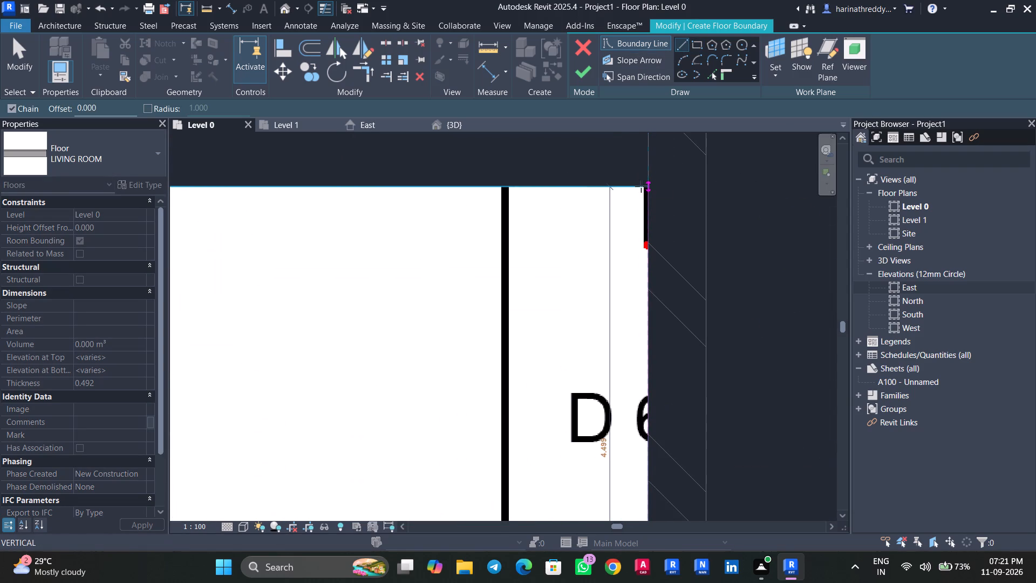
{"action": "left_click", "coordinate": [641, 186]}
{"action": "scroll", "coordinate": [419, 201], "scroll_direction": "down", "scroll_amount": 2}
{"action": "scroll", "coordinate": [419, 201], "scroll_direction": "up", "scroll_amount": 1}
{"action": "scroll", "coordinate": [419, 201], "scroll_direction": "down", "scroll_amount": 4}
{"action": "scroll", "coordinate": [373, 220], "scroll_direction": "down", "scroll_amount": 5}
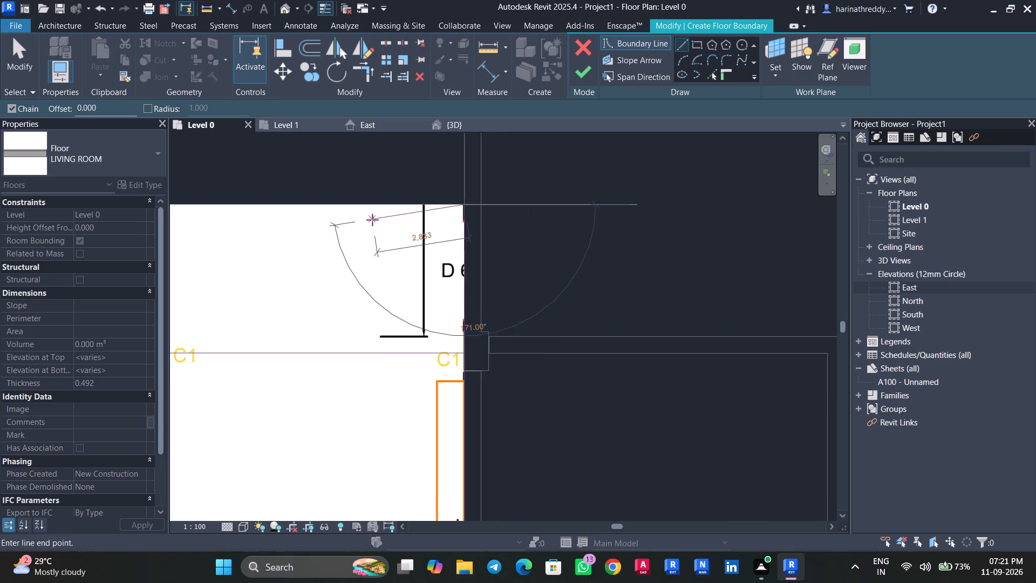
{"action": "middle_click_drag", "start_coordinate": [372, 220], "coordinate": [726, 235]}
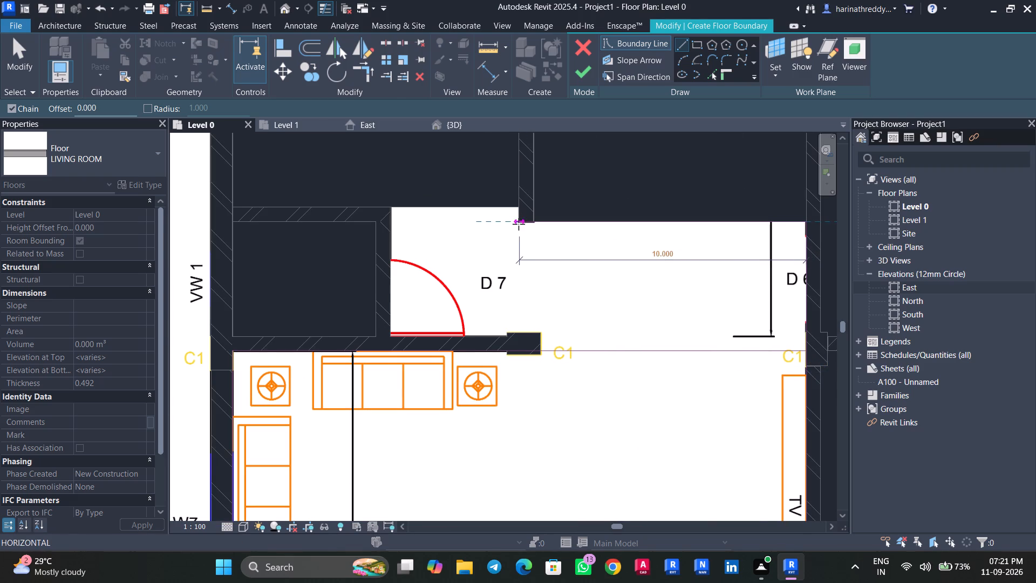
{"action": "left_click", "coordinate": [519, 222]}
Continue the boundary around the D 7 passage along the kitchen opening and pooja wall, ending down the column face on the living rectangle.
{"action": "left_click", "coordinate": [519, 206]}
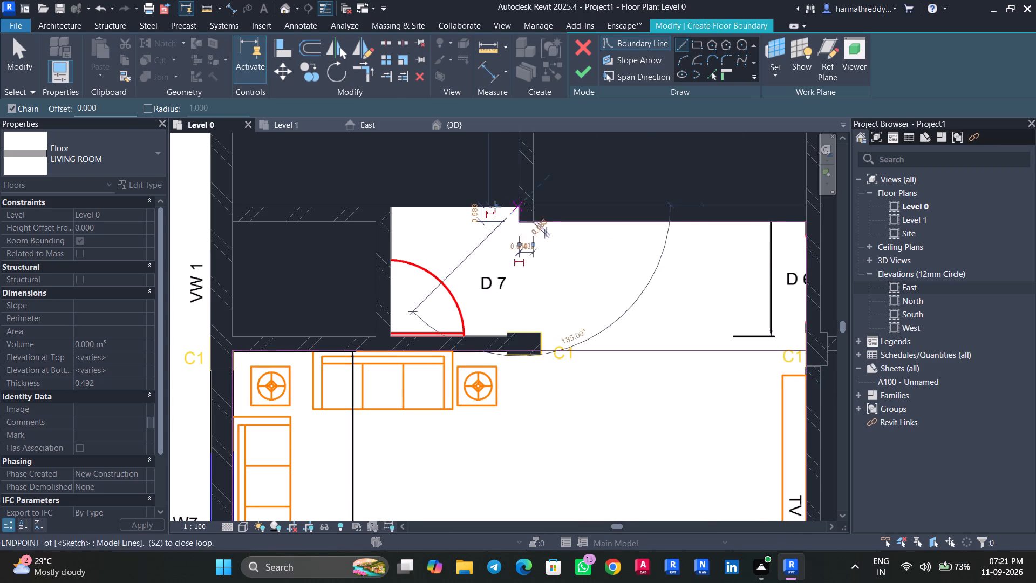
{"action": "left_click", "coordinate": [391, 207]}
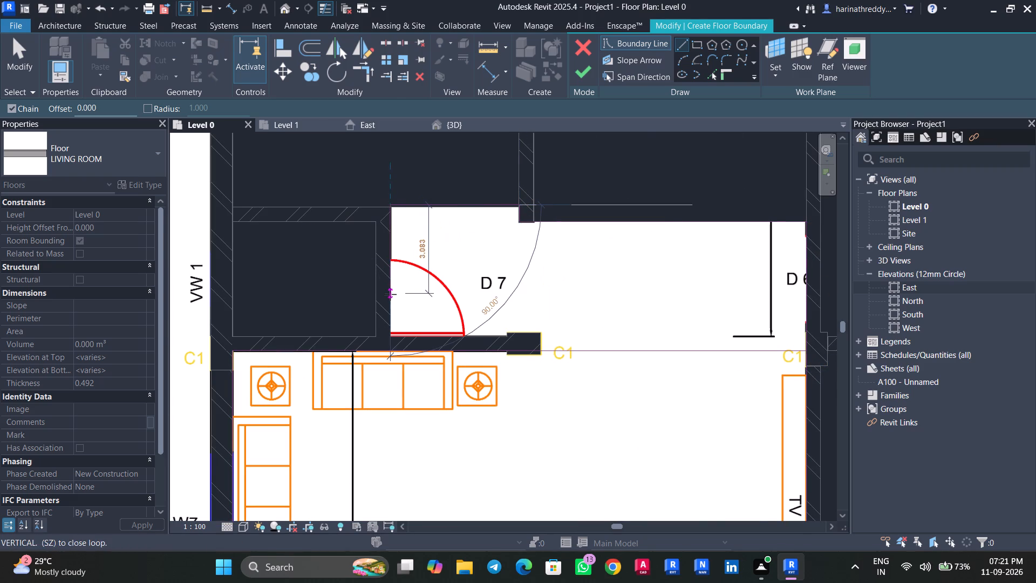
{"action": "left_click", "coordinate": [391, 336]}
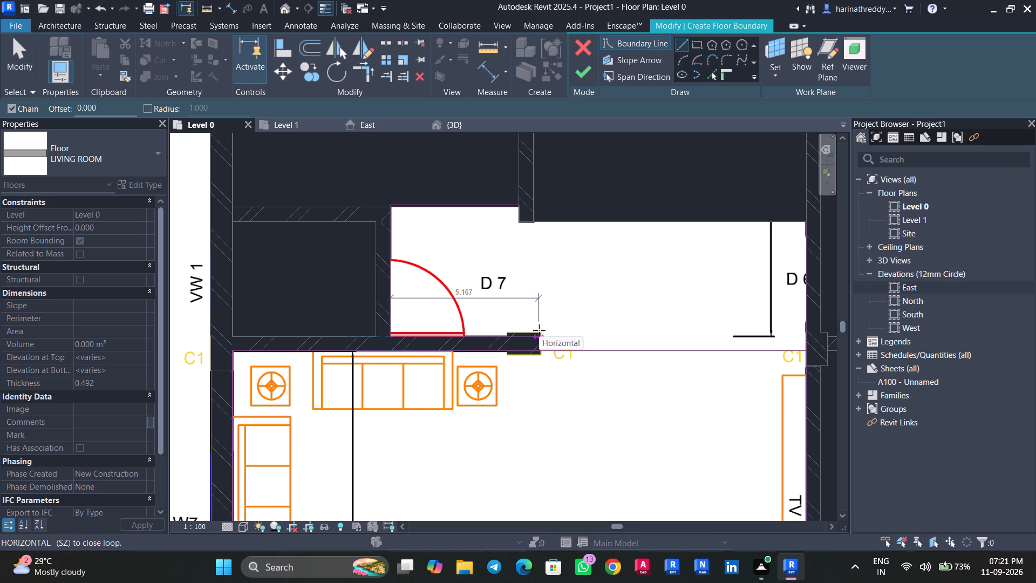
{"action": "left_click", "coordinate": [539, 334]}
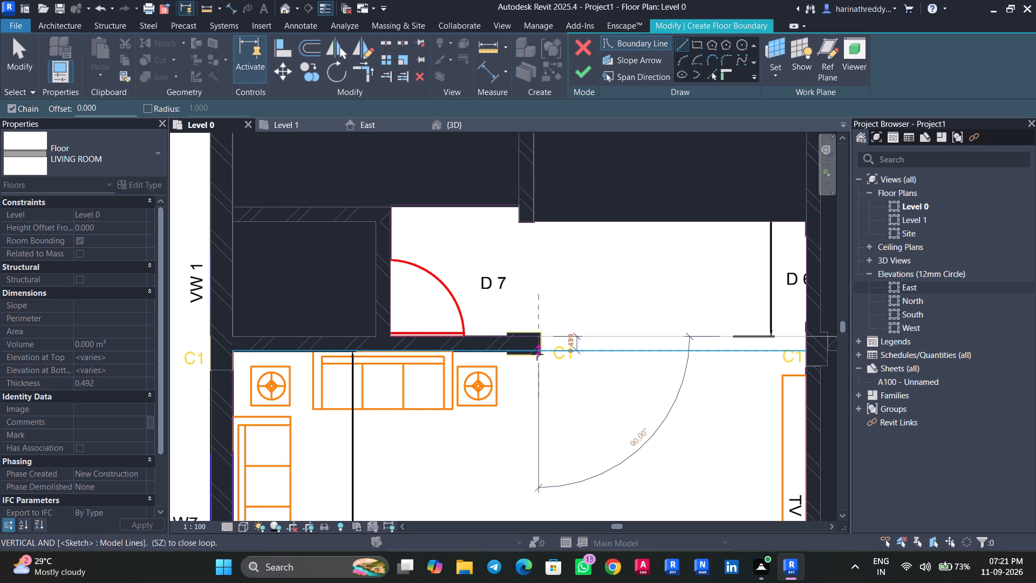
{"action": "left_click", "coordinate": [540, 352]}
{"action": "key", "text": "Escape"}
{"action": "key", "text": "Escape"}
{"action": "key", "text": "Escape"}
{"action": "scroll", "coordinate": [493, 394], "scroll_direction": "down", "scroll_amount": 3}
{"action": "middle_click_drag", "start_coordinate": [566, 413], "coordinate": [433, 313]}
{"action": "middle_click_drag", "start_coordinate": [433, 313], "coordinate": [441, 325]}
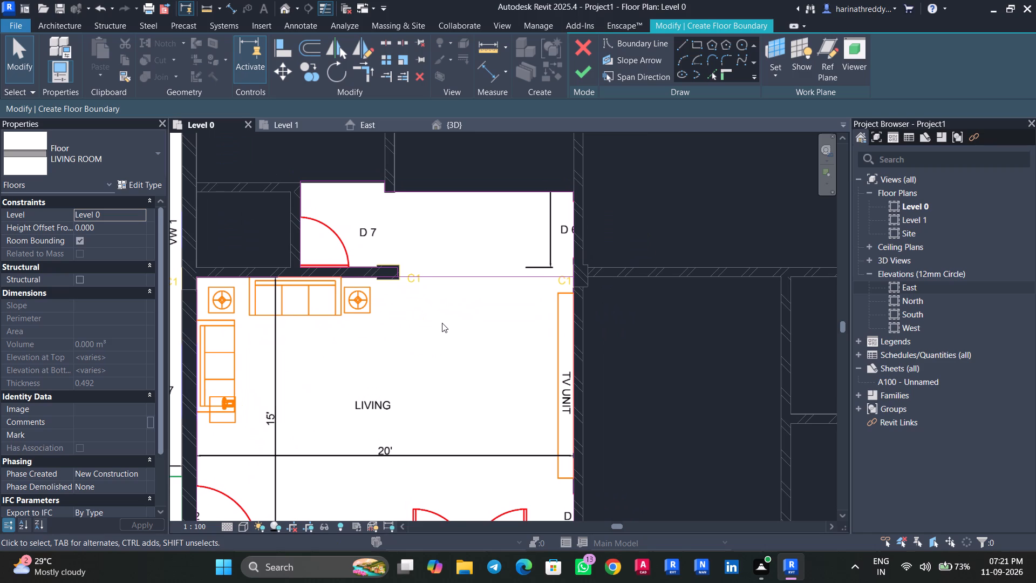
Trim the living rectangle's shared edge to the column-face line, joining living and passage into one loop, and finish the LIVING ROOM floor.
{"action": "type", "text": "TR"}
{"action": "scroll", "coordinate": [378, 280], "scroll_direction": "down", "scroll_amount": 1}
{"action": "scroll", "coordinate": [379, 280], "scroll_direction": "up", "scroll_amount": 2}
{"action": "left_click", "coordinate": [377, 282]}
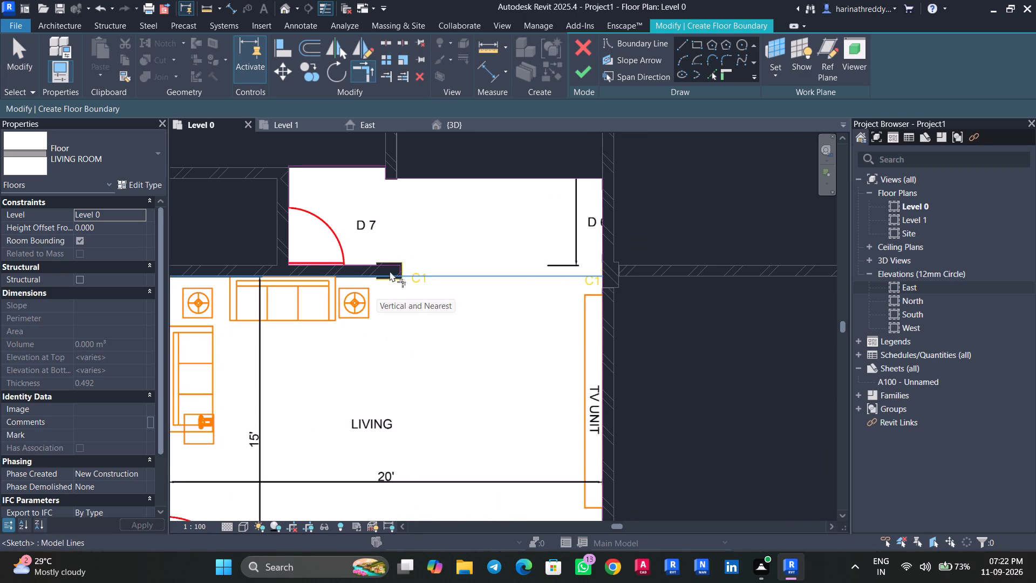
{"action": "left_click", "coordinate": [403, 268]}
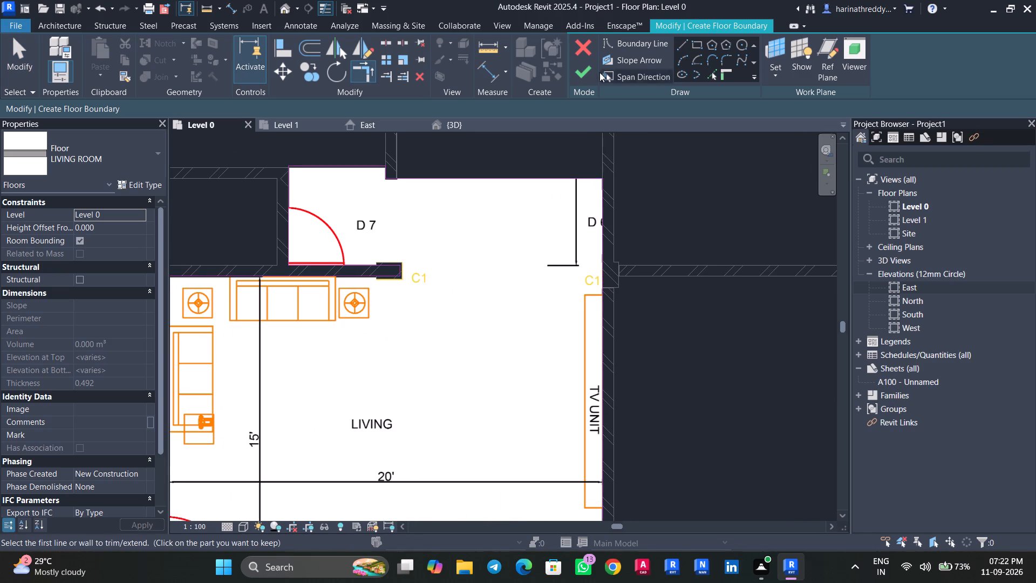
{"action": "left_click", "coordinate": [583, 72]}
{"action": "scroll", "coordinate": [424, 403], "scroll_direction": "down", "scroll_amount": 5}
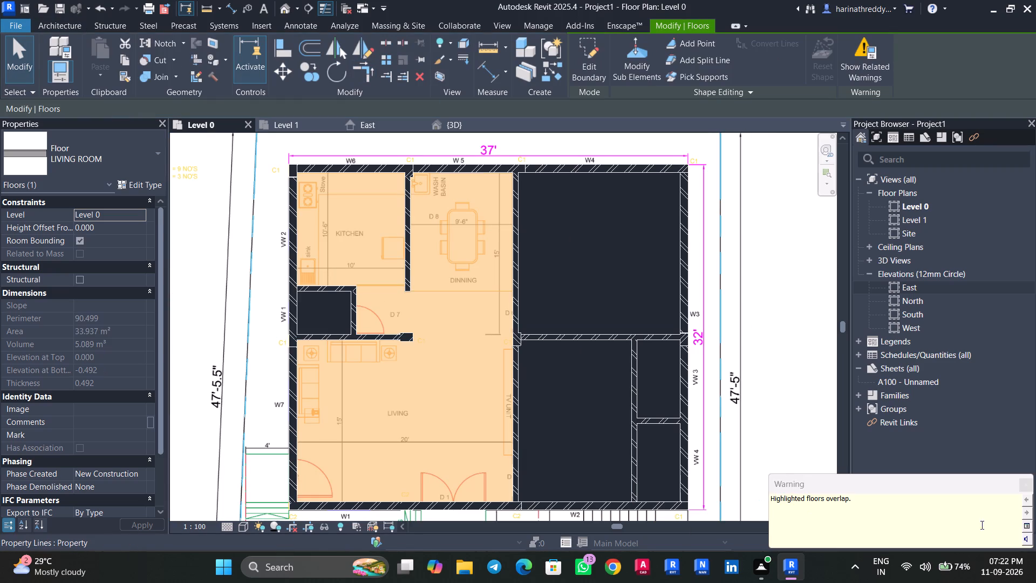
{"action": "left_click", "coordinate": [1026, 487]}
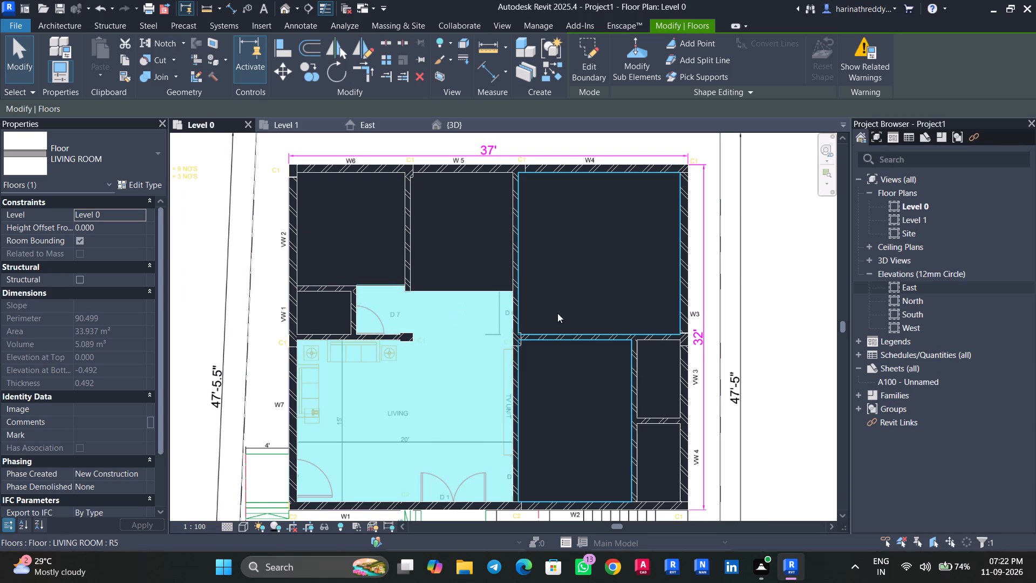
{"action": "key", "text": "Escape"}
Switch to the 3D view and open the type properties of the kitchen and dining floor to check them.
{"action": "left_click", "coordinate": [461, 118]}
{"action": "left_click", "coordinate": [460, 124]}
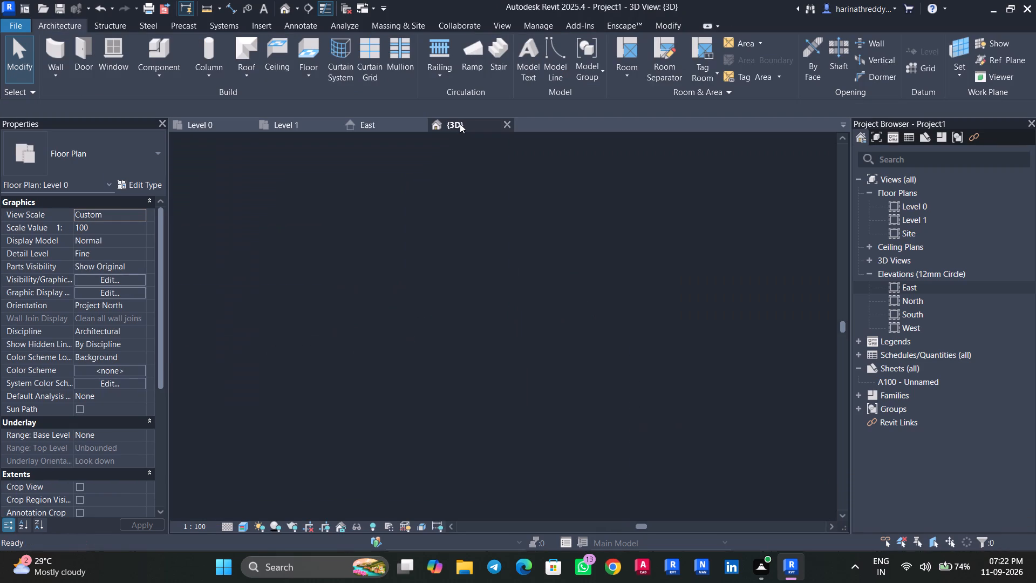
{"action": "middle_click_drag", "start_coordinate": [591, 418], "coordinate": [806, 559], "text": "shift"}
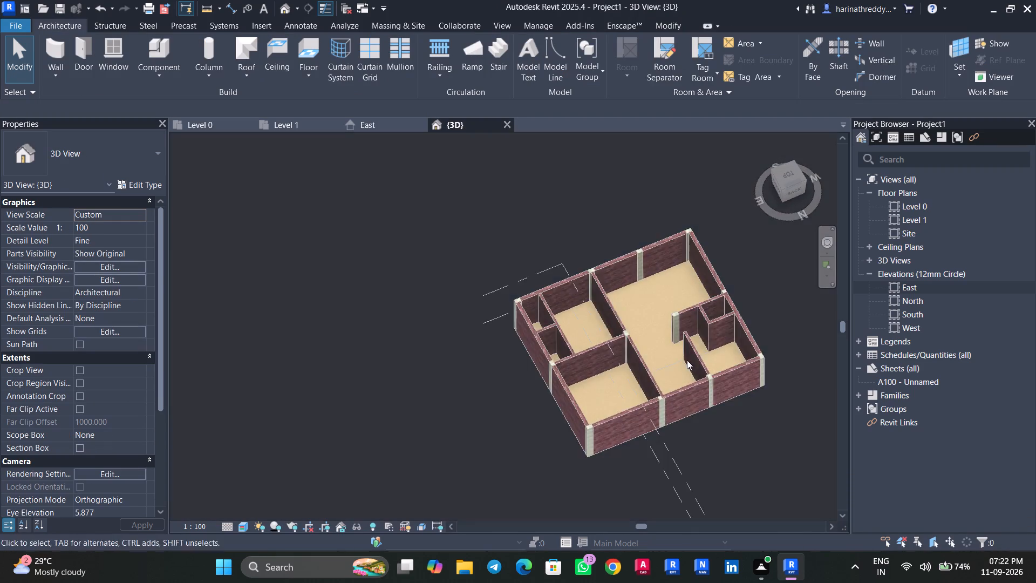
{"action": "scroll", "coordinate": [620, 314], "scroll_direction": "up", "scroll_amount": 9}
{"action": "middle_click_drag", "start_coordinate": [676, 337], "coordinate": [461, 184]}
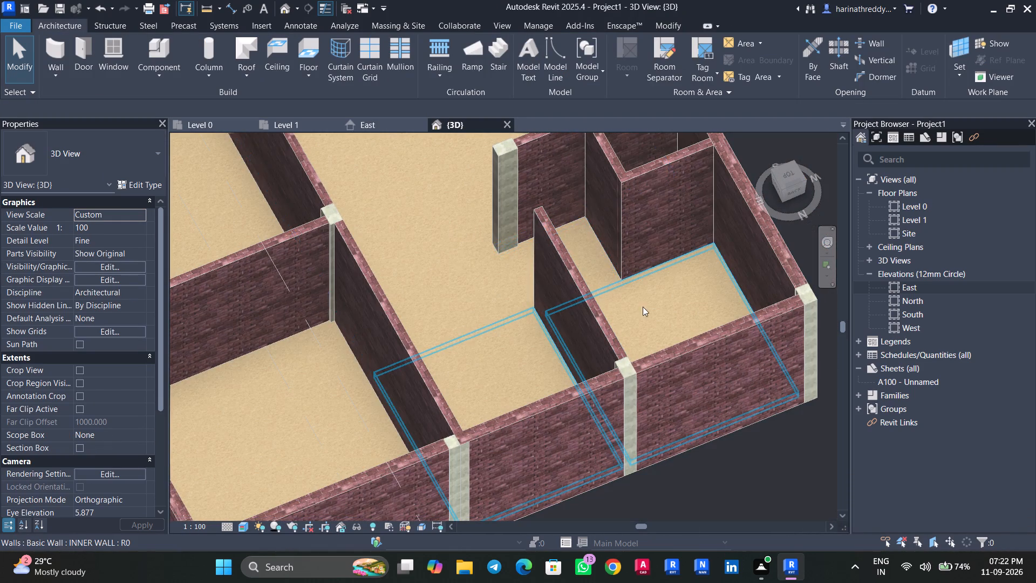
{"action": "left_click", "coordinate": [654, 303]}
{"action": "left_click", "coordinate": [143, 186]}
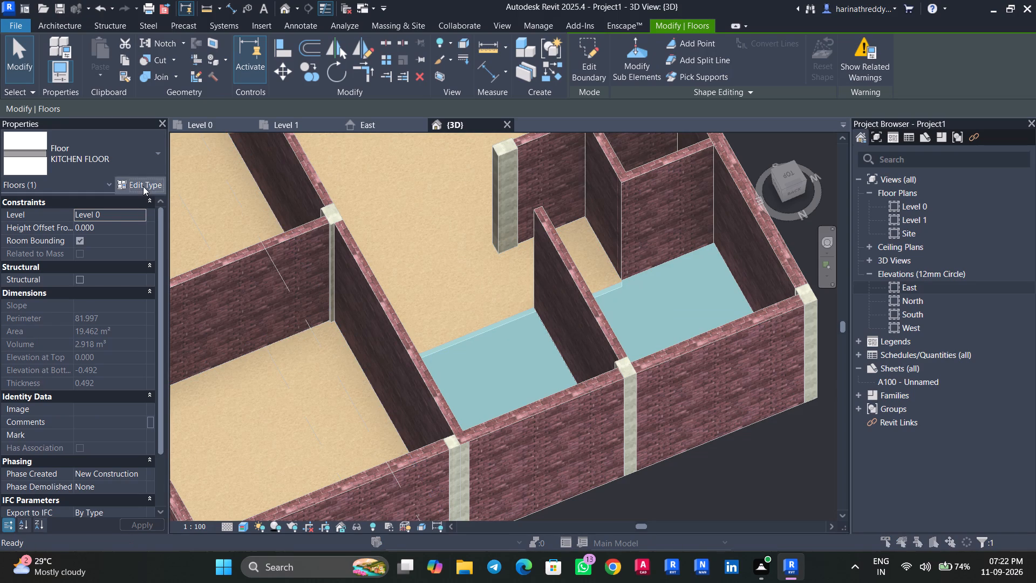
{"action": "left_click", "coordinate": [1017, 70]}
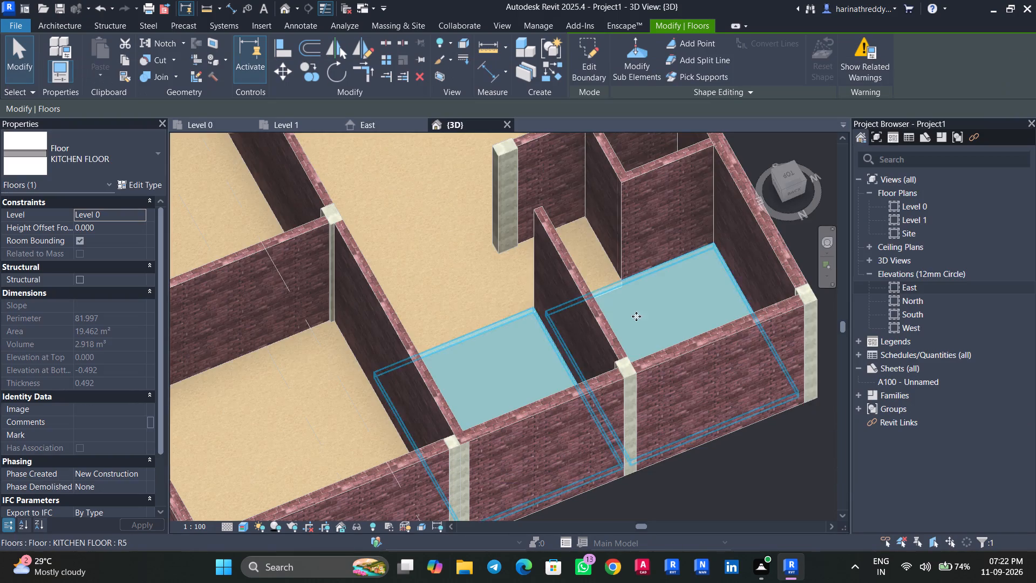
Examine the bedroom, toilet, living and pooja room floors in 3D by selecting them one after another.
{"action": "scroll", "coordinate": [527, 358], "scroll_direction": "down", "scroll_amount": 5}
{"action": "key", "text": "Escape"}
{"action": "scroll", "coordinate": [392, 376], "scroll_direction": "up", "scroll_amount": 1}
{"action": "scroll", "coordinate": [392, 376], "scroll_direction": "down", "scroll_amount": 1}
{"action": "scroll", "coordinate": [392, 376], "scroll_direction": "up", "scroll_amount": 3}
{"action": "left_click", "coordinate": [392, 373]}
{"action": "scroll", "coordinate": [392, 373], "scroll_direction": "up", "scroll_amount": 1}
{"action": "scroll", "coordinate": [392, 373], "scroll_direction": "down", "scroll_amount": 1}
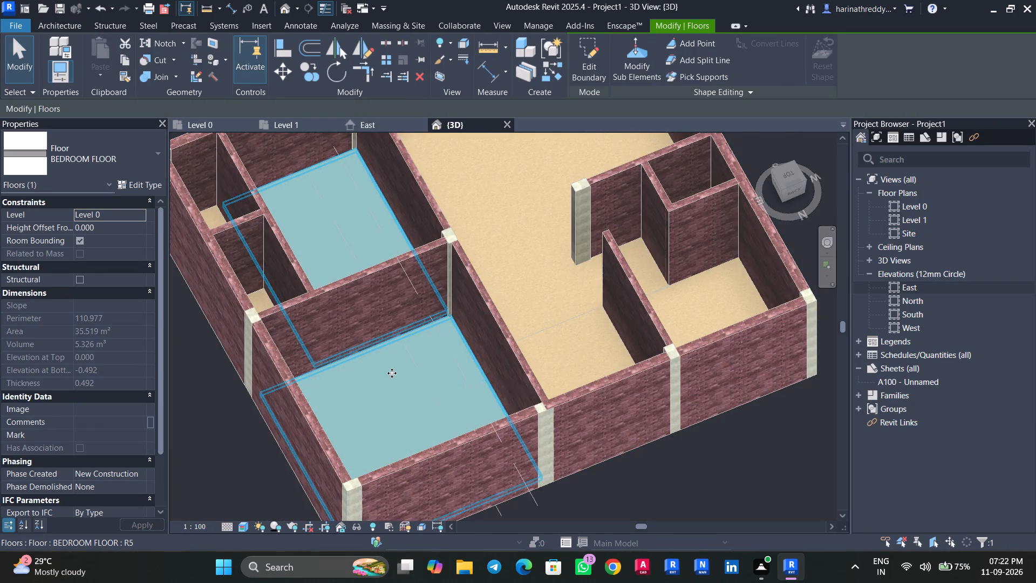
{"action": "scroll", "coordinate": [392, 373], "scroll_direction": "up", "scroll_amount": 4}
{"action": "scroll", "coordinate": [392, 373], "scroll_direction": "down", "scroll_amount": 6}
{"action": "middle_click_drag", "start_coordinate": [392, 371], "coordinate": [399, 424]}
{"action": "middle_click_drag", "start_coordinate": [401, 424], "coordinate": [350, 483], "text": "shift"}
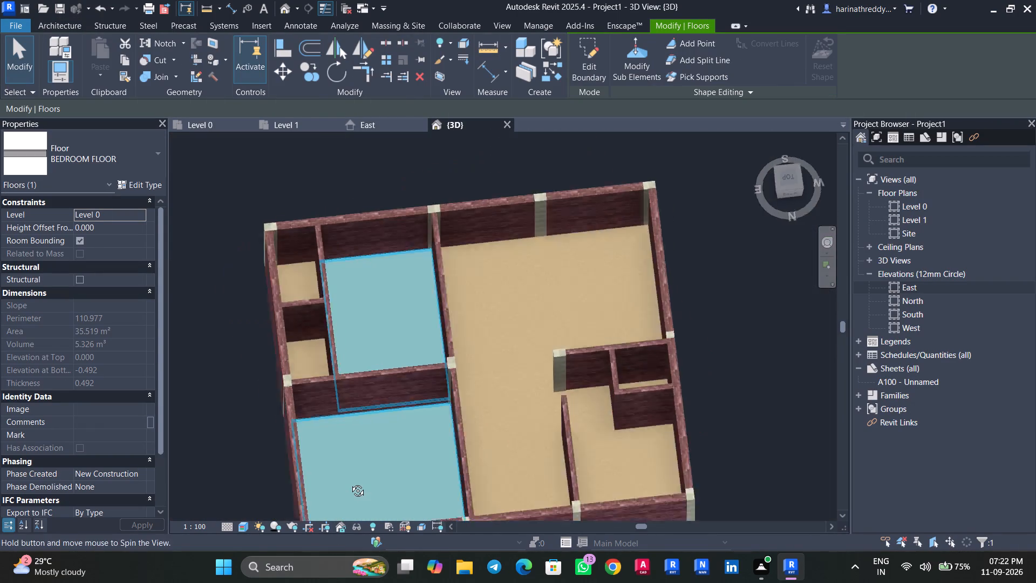
{"action": "middle_click_drag", "start_coordinate": [350, 483], "coordinate": [353, 489], "text": "shift"}
{"action": "key", "text": "Escape"}
{"action": "left_click", "coordinate": [312, 350]}
{"action": "scroll", "coordinate": [312, 349], "scroll_direction": "up", "scroll_amount": 7}
{"action": "key", "text": "Escape"}
{"action": "scroll", "coordinate": [362, 371], "scroll_direction": "down", "scroll_amount": 4}
{"action": "scroll", "coordinate": [362, 371], "scroll_direction": "up", "scroll_amount": 1}
{"action": "scroll", "coordinate": [365, 362], "scroll_direction": "down", "scroll_amount": 3}
{"action": "left_click", "coordinate": [564, 320]}
{"action": "middle_click_drag", "start_coordinate": [580, 340], "coordinate": [495, 255]}
{"action": "key", "text": "Escape"}
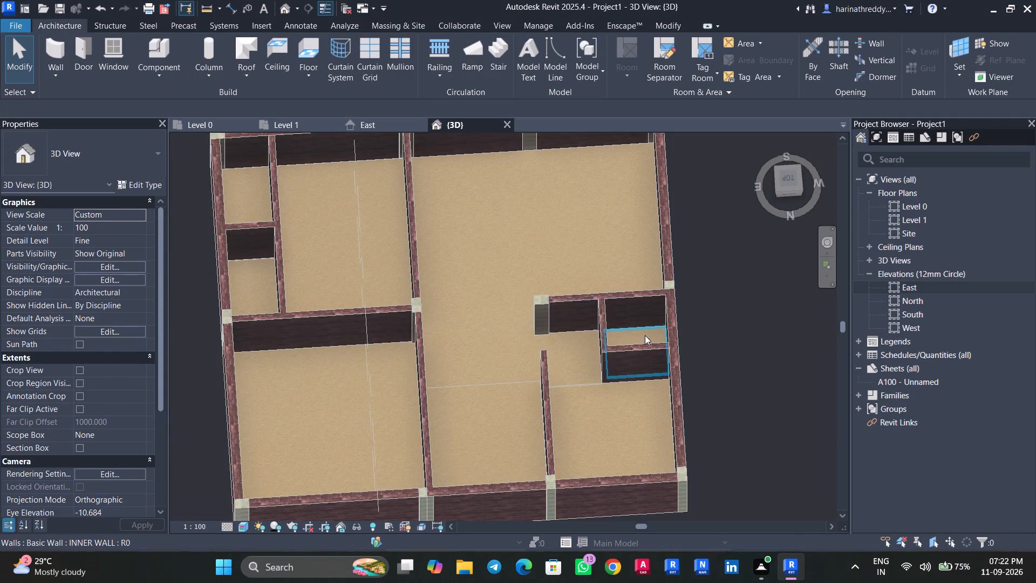
{"action": "left_click", "coordinate": [645, 335]}
{"action": "scroll", "coordinate": [645, 335], "scroll_direction": "up", "scroll_amount": 6}
{"action": "key", "text": "Escape"}
{"action": "scroll", "coordinate": [548, 352], "scroll_direction": "down", "scroll_amount": 6}
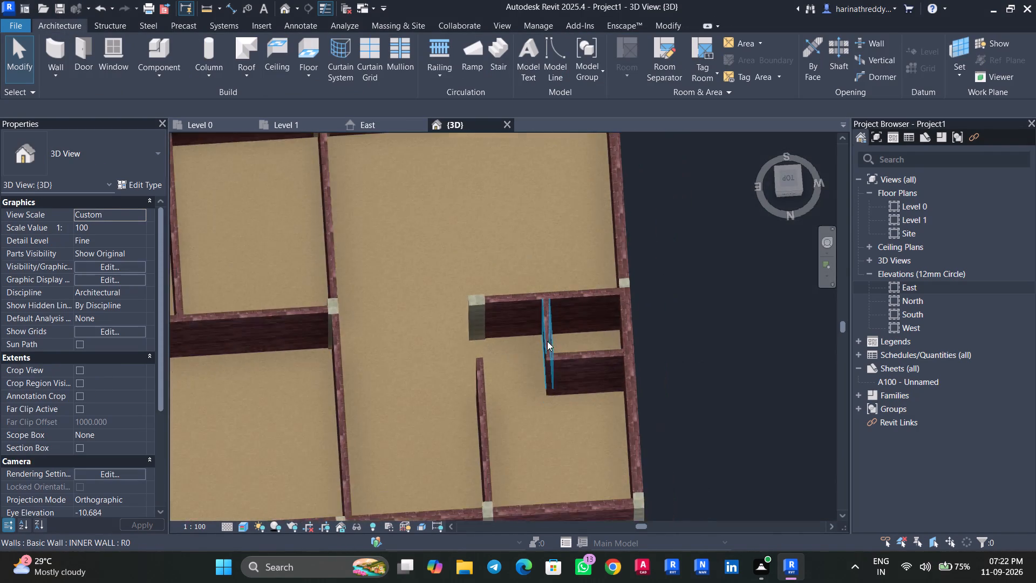
Set the height offset from level of the two toilet floors to 300 mm.
{"action": "scroll", "coordinate": [547, 341], "scroll_direction": "down", "scroll_amount": 3}
{"action": "left_click", "coordinate": [311, 289]}
{"action": "scroll", "coordinate": [311, 289], "scroll_direction": "up", "scroll_amount": 4}
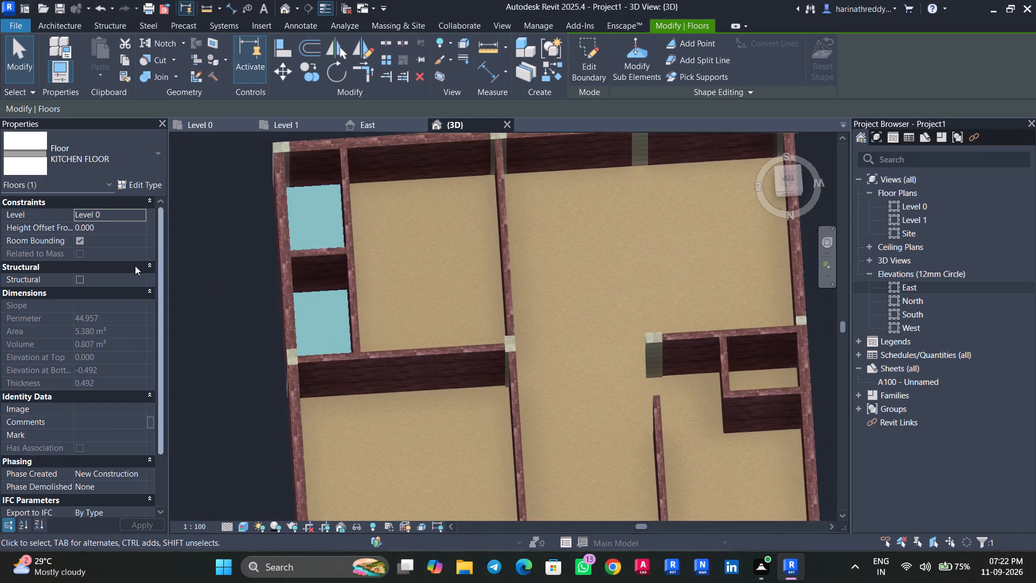
{"action": "left_click", "coordinate": [132, 228]}
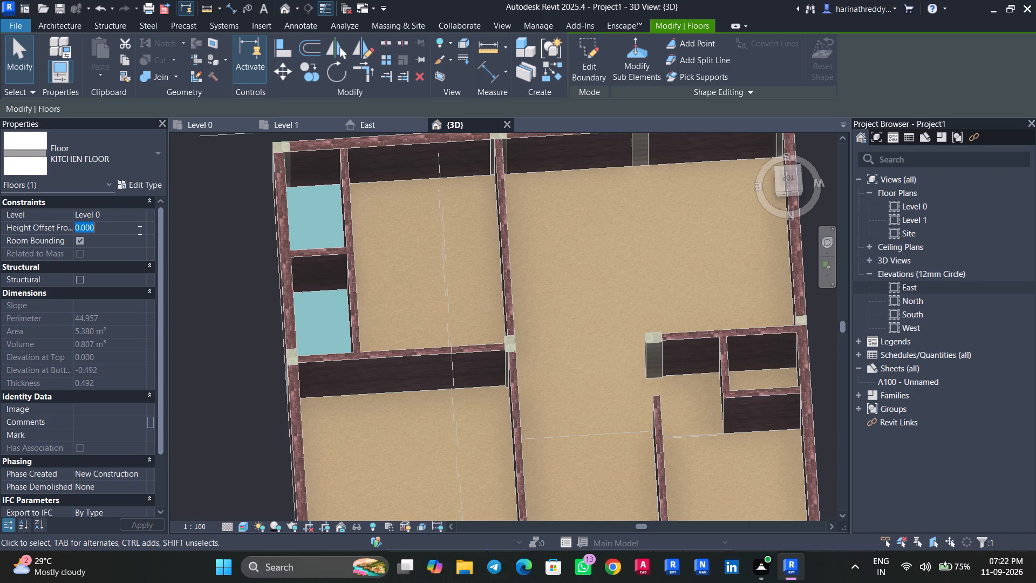
{"action": "type", "text": "300"}
{"action": "type", "text": "MM"}
{"action": "key", "text": "Return"}
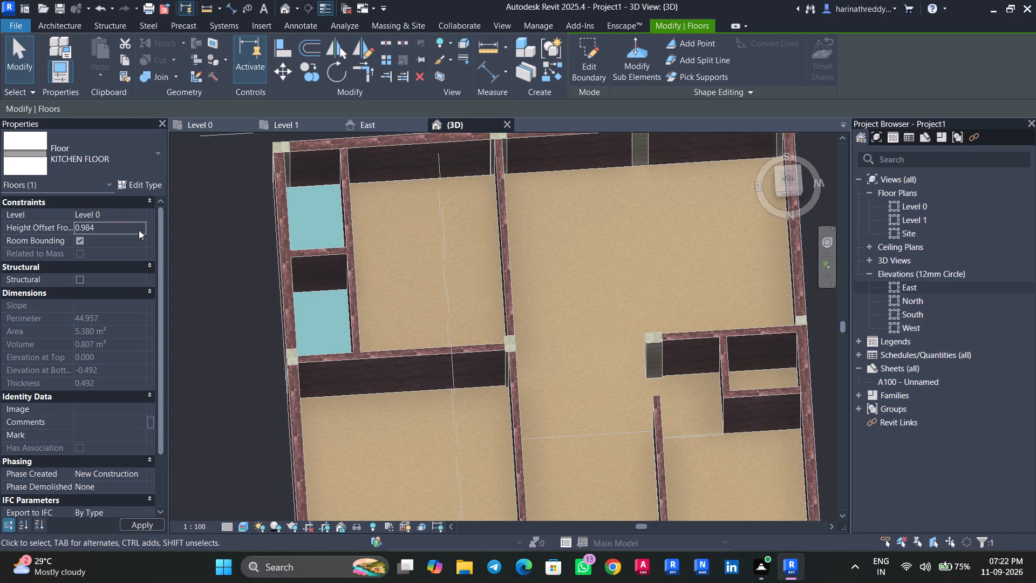
{"action": "key", "text": "Escape"}
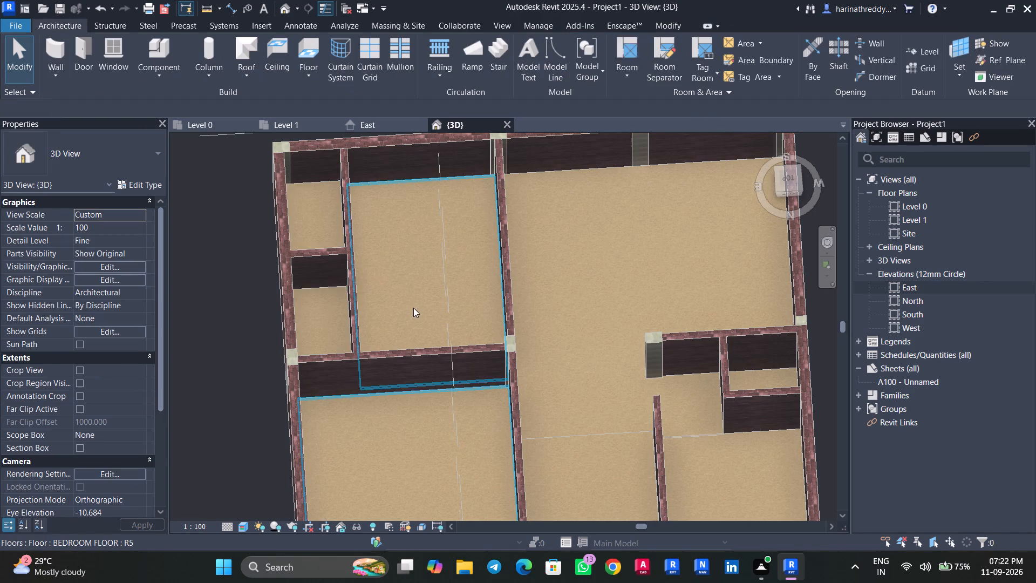
Examine the walls and floors of the whole model in 3D from several angles.
{"action": "middle_click_drag", "start_coordinate": [425, 330], "coordinate": [400, 275], "text": "shift"}
{"action": "scroll", "coordinate": [461, 289], "scroll_direction": "down", "scroll_amount": 8}
{"action": "middle_click_drag", "start_coordinate": [597, 459], "coordinate": [774, 342], "text": "shift"}
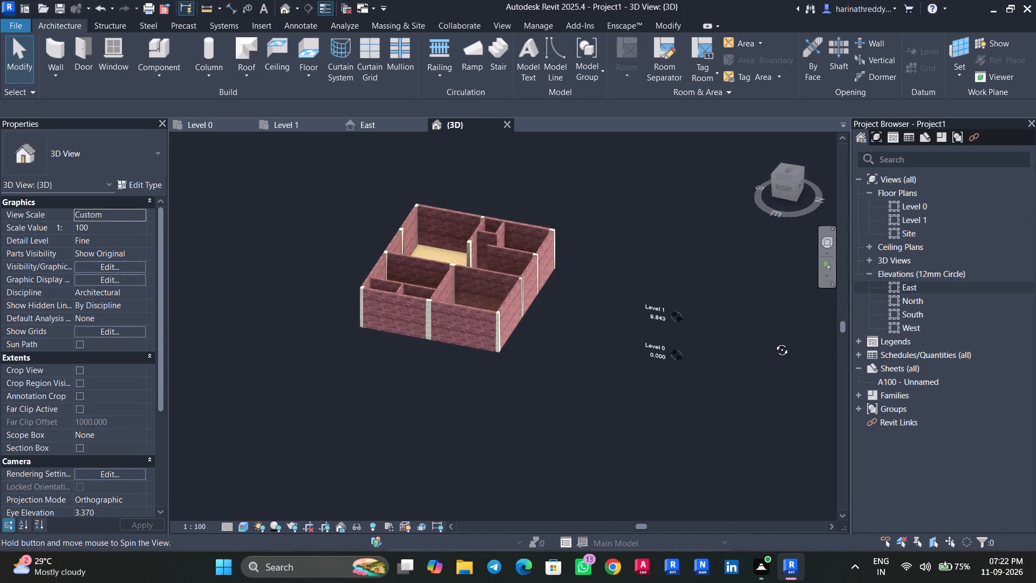
{"action": "middle_click_drag", "start_coordinate": [774, 342], "coordinate": [646, 369], "text": "shift"}
{"action": "scroll", "coordinate": [578, 336], "scroll_direction": "up", "scroll_amount": 2}
{"action": "scroll", "coordinate": [578, 336], "scroll_direction": "down", "scroll_amount": 1}
{"action": "scroll", "coordinate": [578, 336], "scroll_direction": "up", "scroll_amount": 5}
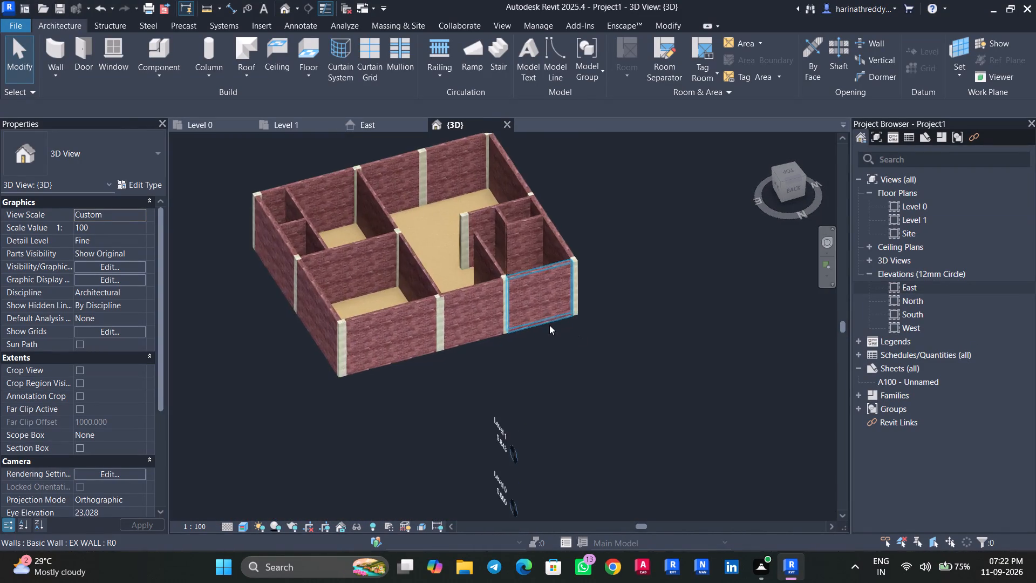
{"action": "scroll", "coordinate": [549, 325], "scroll_direction": "up", "scroll_amount": 3}
{"action": "scroll", "coordinate": [530, 362], "scroll_direction": "down", "scroll_amount": 2}
{"action": "scroll", "coordinate": [530, 362], "scroll_direction": "up", "scroll_amount": 1}
{"action": "scroll", "coordinate": [530, 362], "scroll_direction": "down", "scroll_amount": 6}
On the Level 0 plan, set the draw layer of the ground floor PDF image to Foreground.
{"action": "left_click", "coordinate": [209, 127]}
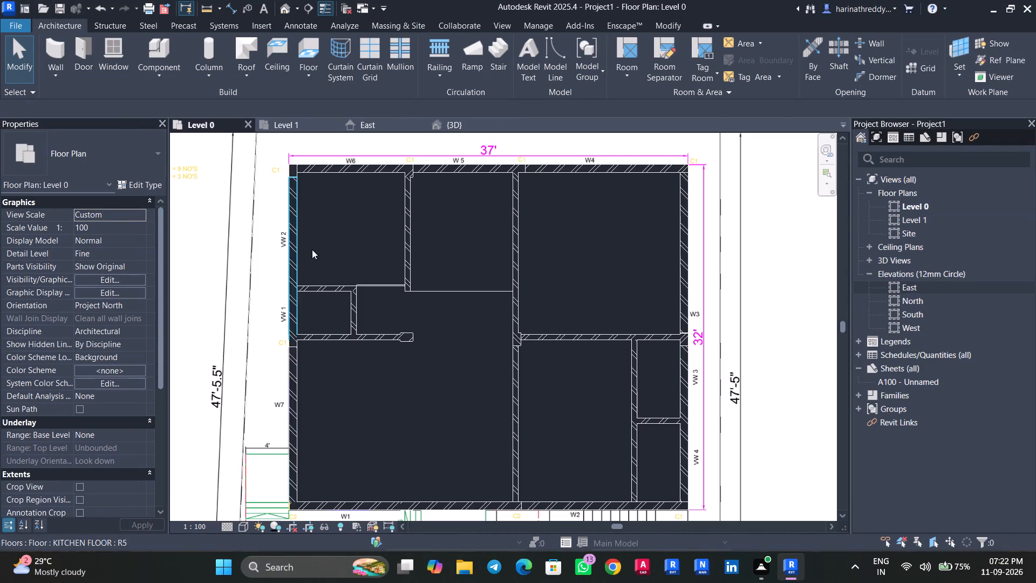
{"action": "left_click", "coordinate": [227, 326]}
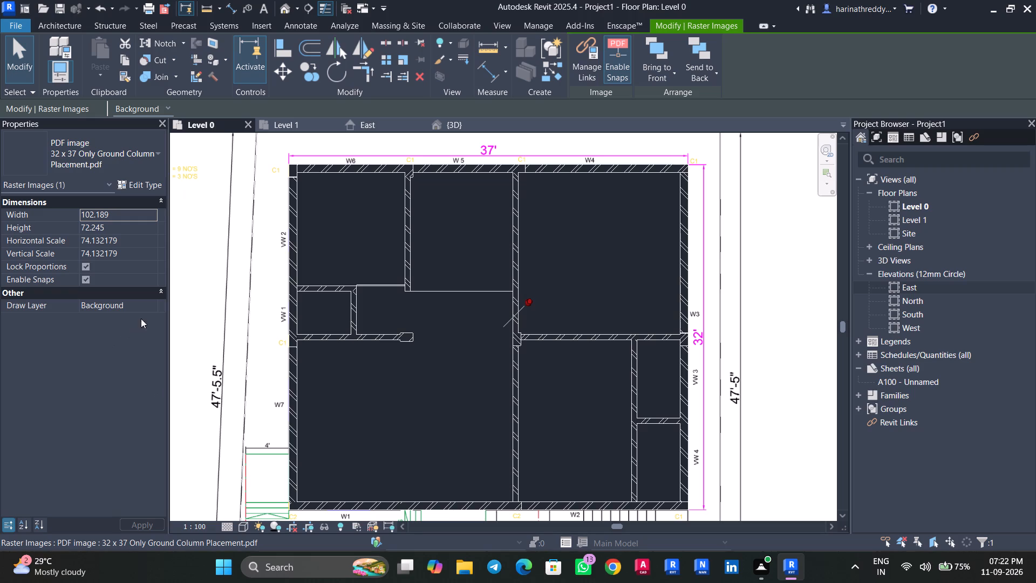
{"action": "left_click", "coordinate": [151, 303]}
{"action": "left_click", "coordinate": [129, 327]}
Examine the PDF plan's rooms, doors, windows, steps and staircase across the ground floor.
{"action": "scroll", "coordinate": [362, 333], "scroll_direction": "up", "scroll_amount": 1}
{"action": "scroll", "coordinate": [362, 331], "scroll_direction": "down", "scroll_amount": 1}
{"action": "scroll", "coordinate": [364, 330], "scroll_direction": "up", "scroll_amount": 5}
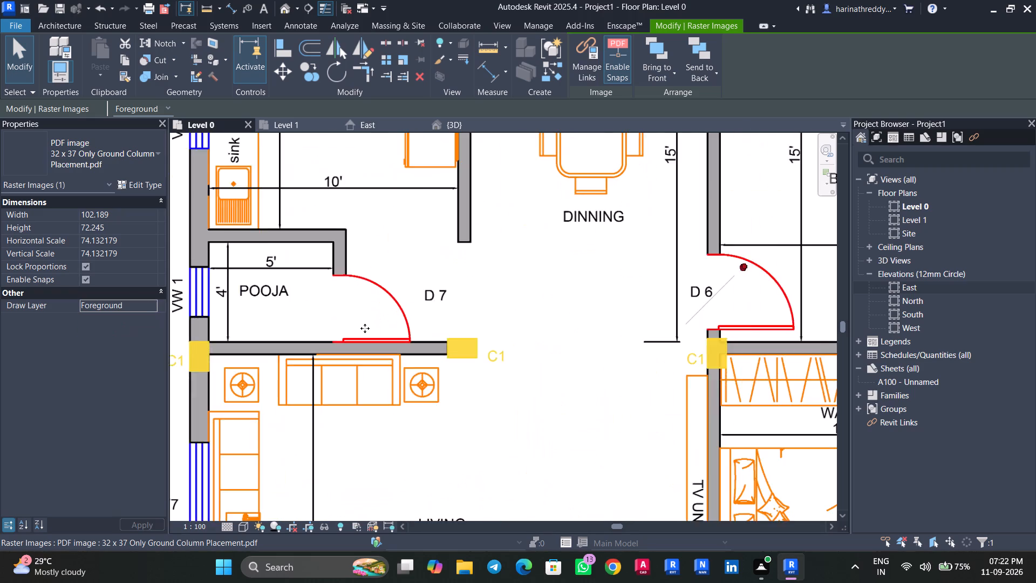
{"action": "scroll", "coordinate": [365, 328], "scroll_direction": "up", "scroll_amount": 3}
{"action": "scroll", "coordinate": [365, 328], "scroll_direction": "down", "scroll_amount": 10}
{"action": "scroll", "coordinate": [365, 328], "scroll_direction": "up", "scroll_amount": 1}
{"action": "scroll", "coordinate": [365, 328], "scroll_direction": "down", "scroll_amount": 1}
{"action": "scroll", "coordinate": [453, 323], "scroll_direction": "up", "scroll_amount": 2}
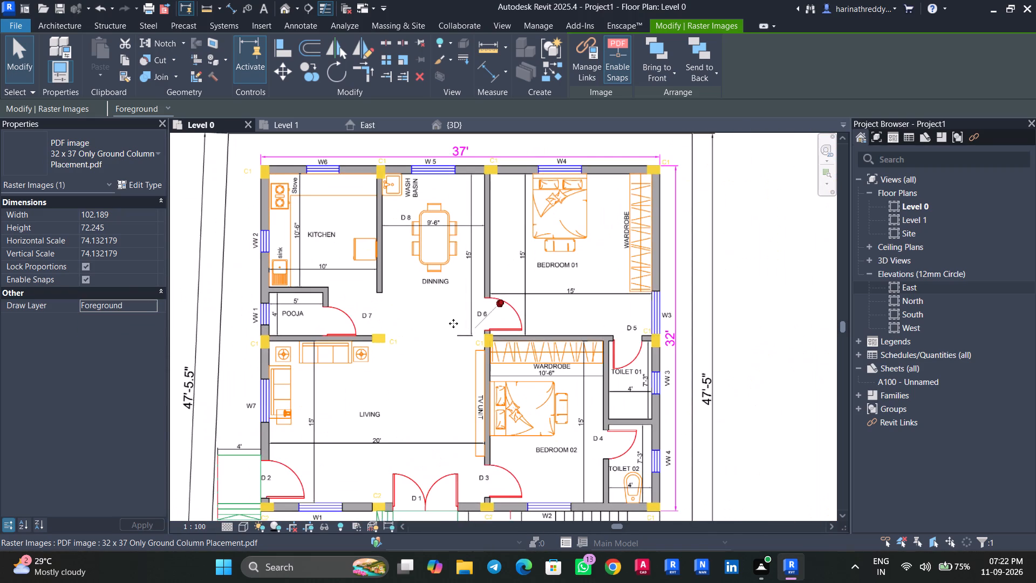
{"action": "middle_click_drag", "start_coordinate": [453, 323], "coordinate": [406, 367]}
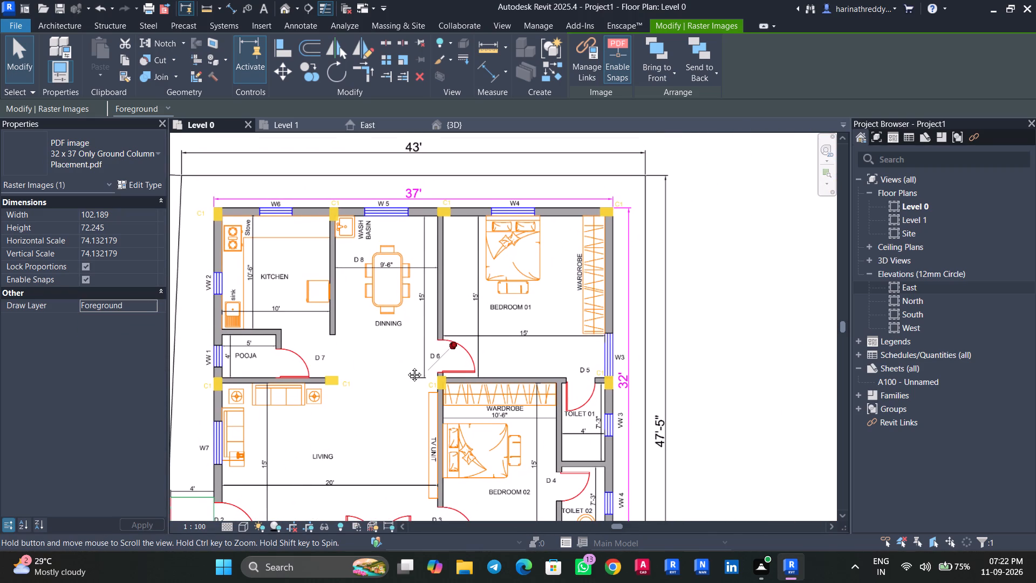
{"action": "middle_click_drag", "start_coordinate": [406, 367], "coordinate": [410, 171]}
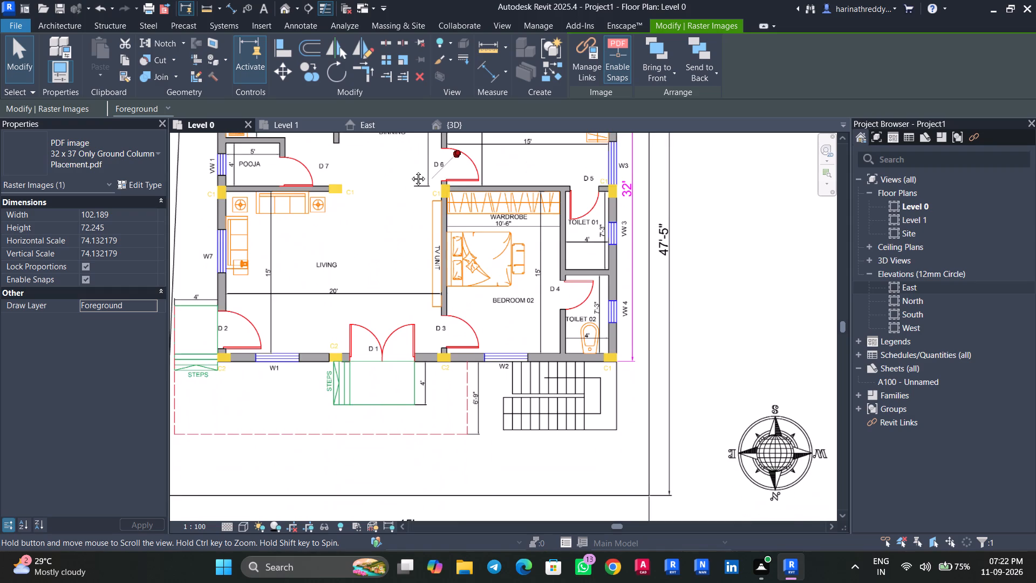
{"action": "middle_click_drag", "start_coordinate": [410, 171], "coordinate": [455, 514]}
{"action": "scroll", "coordinate": [456, 514], "scroll_direction": "up", "scroll_amount": 1}
{"action": "scroll", "coordinate": [330, 418], "scroll_direction": "up", "scroll_amount": 6}
{"action": "left_click", "coordinate": [309, 372]}
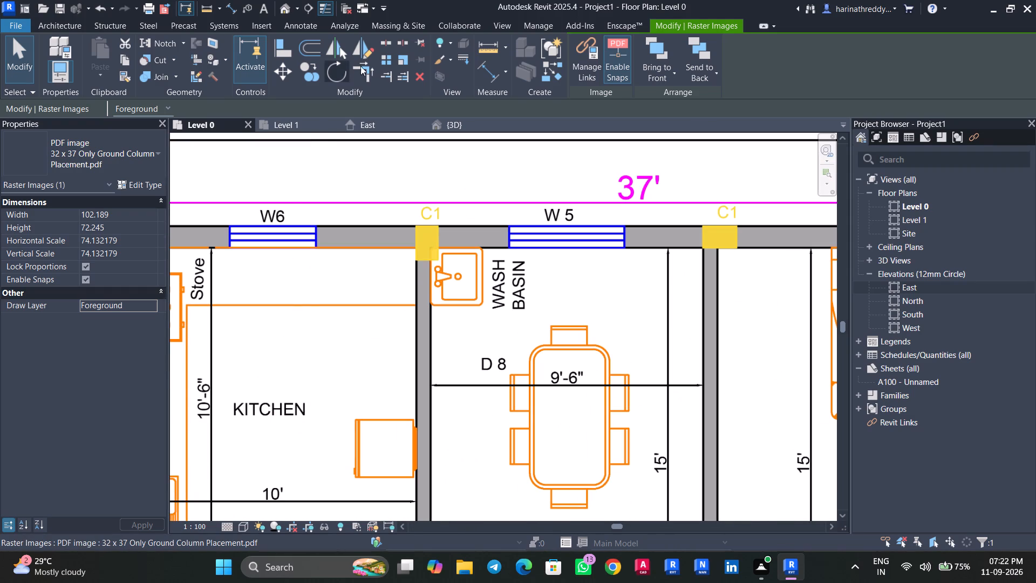
Measure window W6's width and the wall thickness beside it on the PDF plan using the Scale tool's temporary dimensions.
{"action": "left_click", "coordinate": [419, 43]}
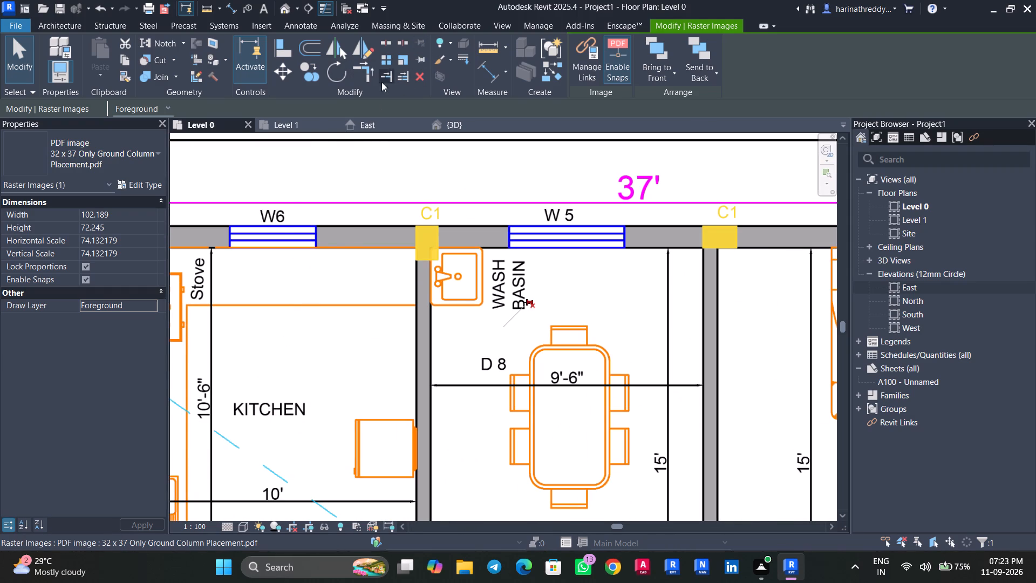
{"action": "left_click", "coordinate": [399, 58]}
{"action": "scroll", "coordinate": [266, 220], "scroll_direction": "up", "scroll_amount": 8}
{"action": "left_click", "coordinate": [215, 227]}
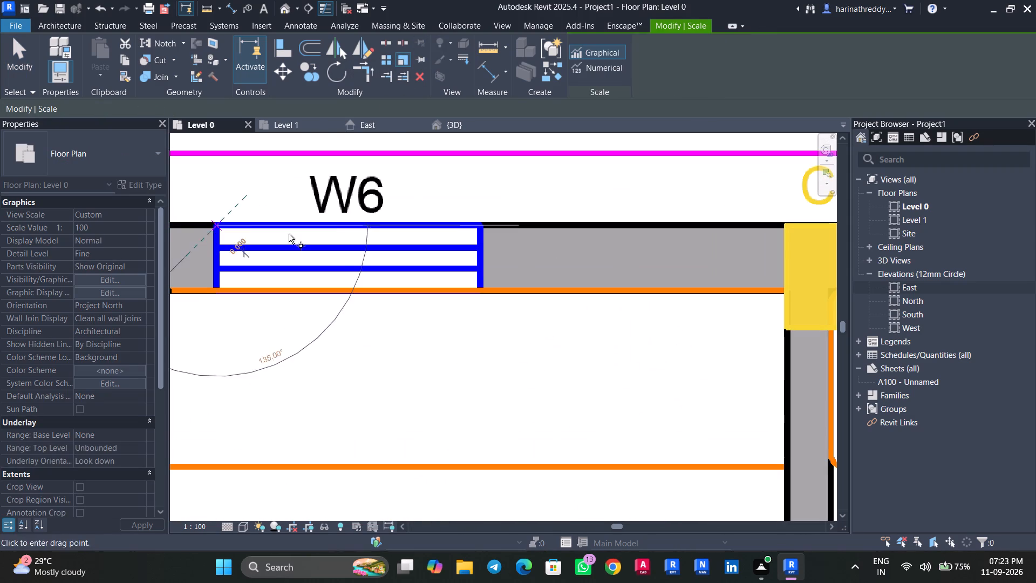
{"action": "scroll", "coordinate": [481, 223], "scroll_direction": "up", "scroll_amount": 4}
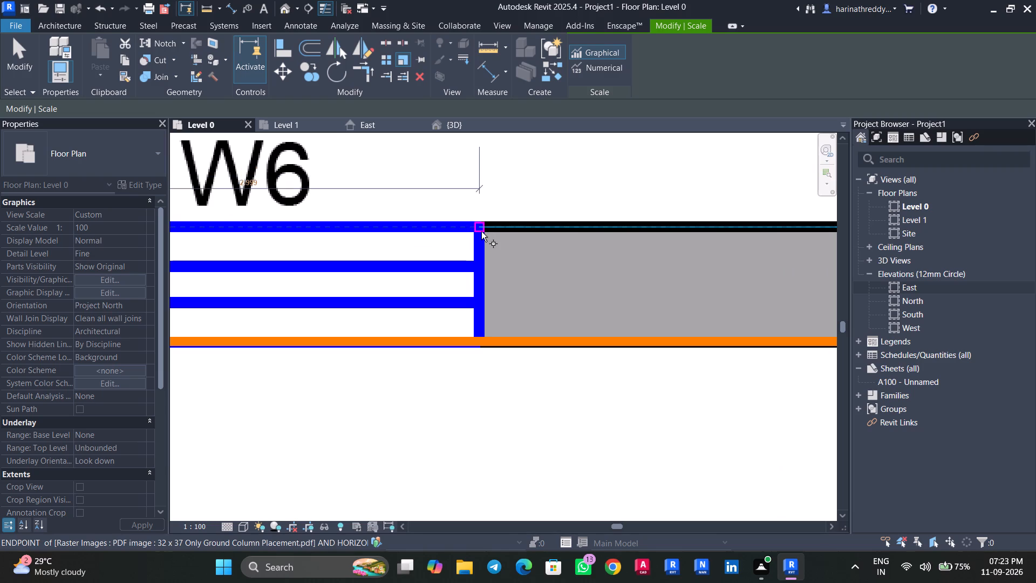
{"action": "key", "text": "Escape"}
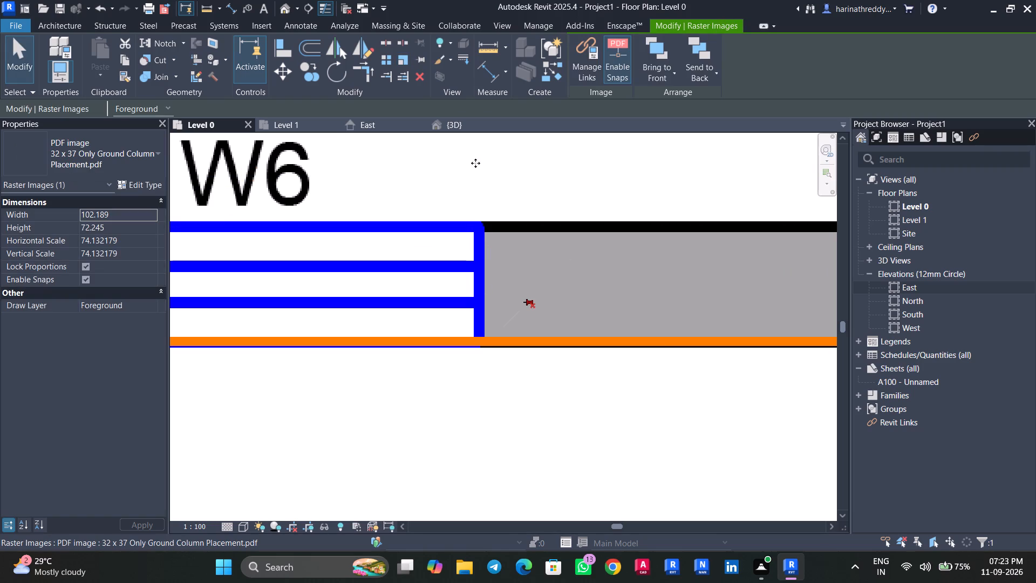
{"action": "left_click", "coordinate": [406, 63]}
{"action": "left_click", "coordinate": [479, 341]}
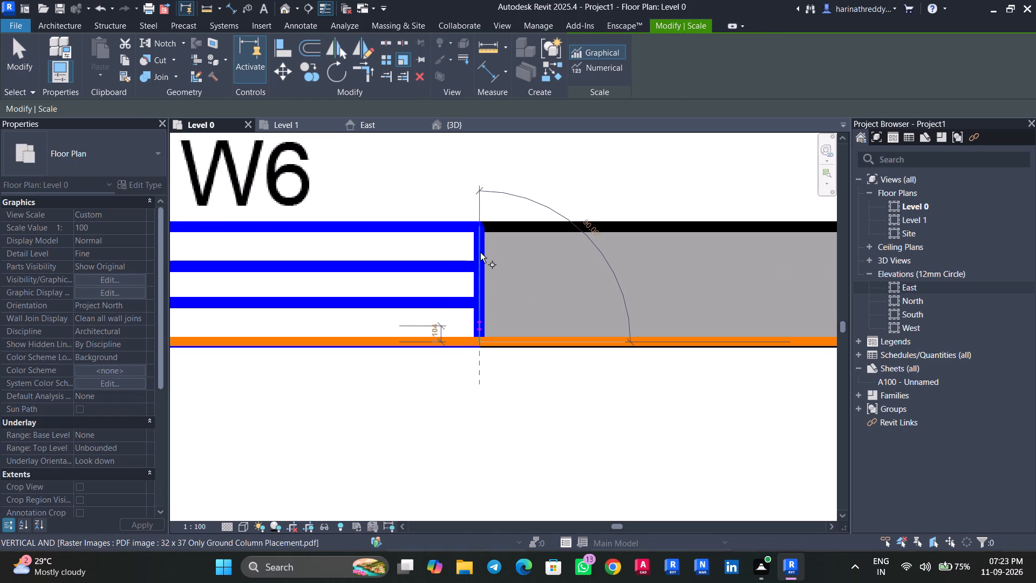
{"action": "key", "text": "Escape"}
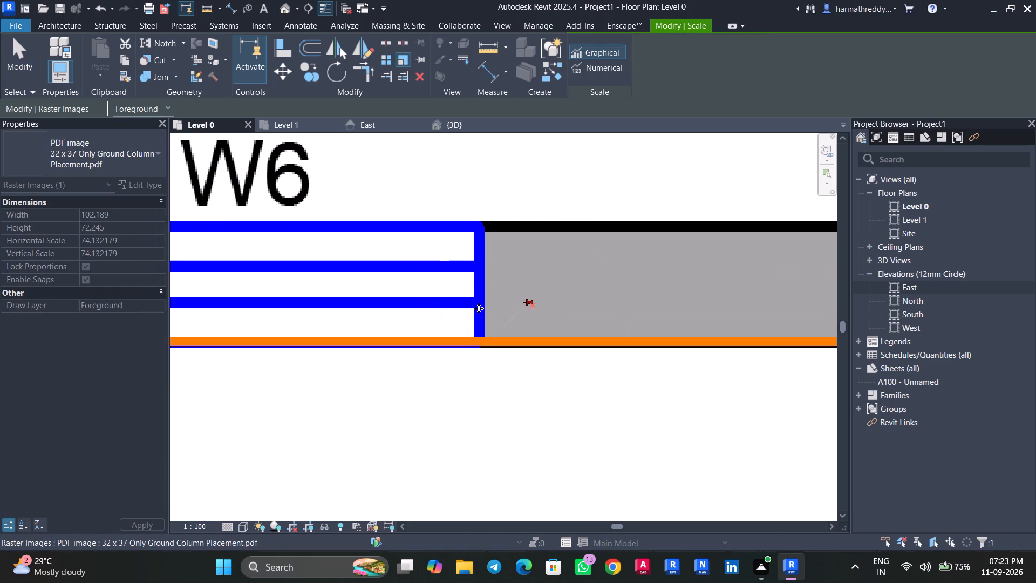
{"action": "scroll", "coordinate": [468, 398], "scroll_direction": "down", "scroll_amount": 10}
{"action": "key", "text": "Escape"}
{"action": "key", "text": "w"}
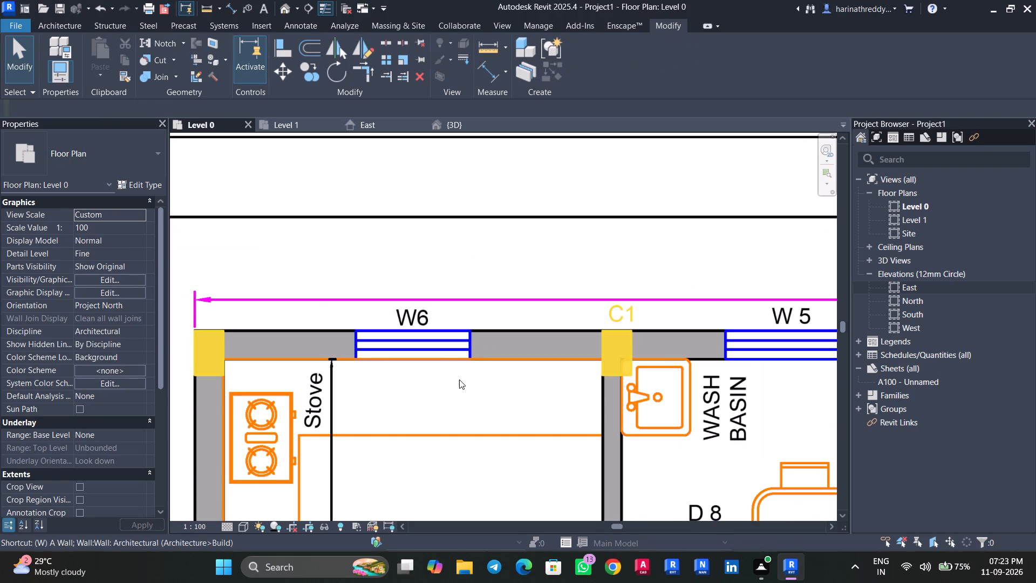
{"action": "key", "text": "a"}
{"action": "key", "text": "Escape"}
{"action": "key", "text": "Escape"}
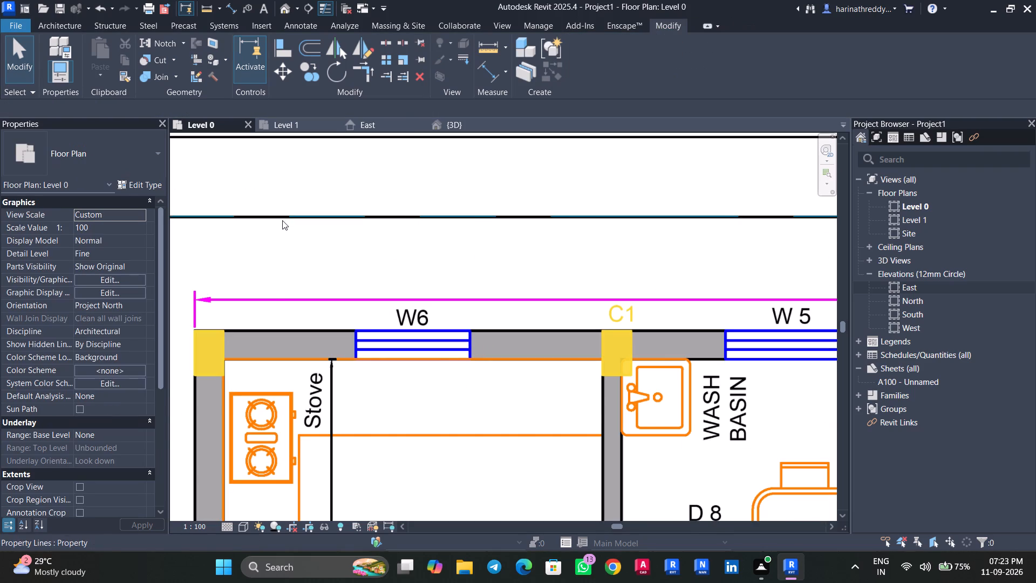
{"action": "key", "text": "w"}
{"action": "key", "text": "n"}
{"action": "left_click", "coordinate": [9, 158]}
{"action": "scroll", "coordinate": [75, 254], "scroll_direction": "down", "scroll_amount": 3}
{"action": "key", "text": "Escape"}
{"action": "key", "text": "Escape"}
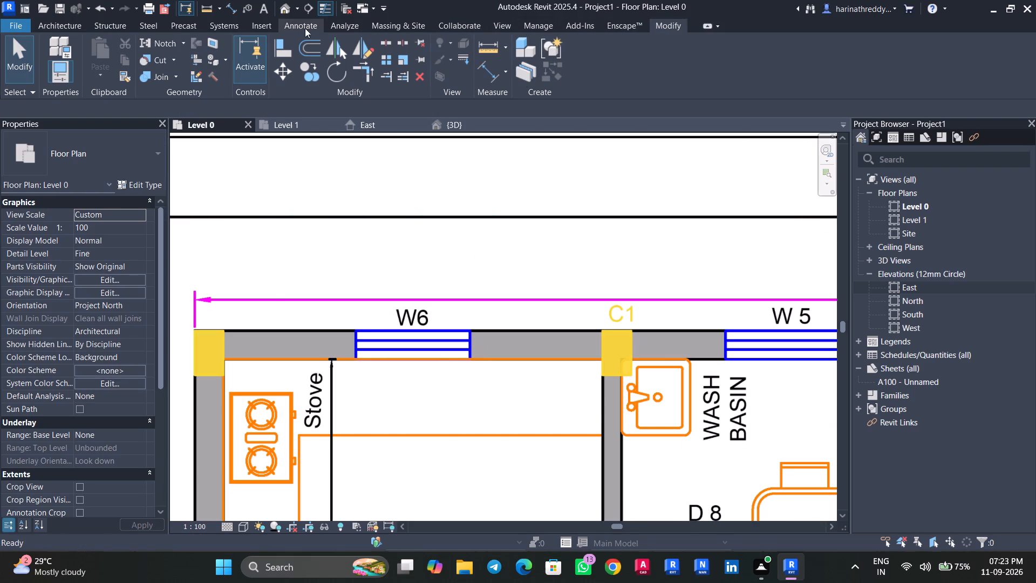
Load the Windows_Dbl_Plain family from the Windows category of the Autodesk family library.
{"action": "left_click", "coordinate": [265, 25]}
{"action": "left_click", "coordinate": [571, 69]}
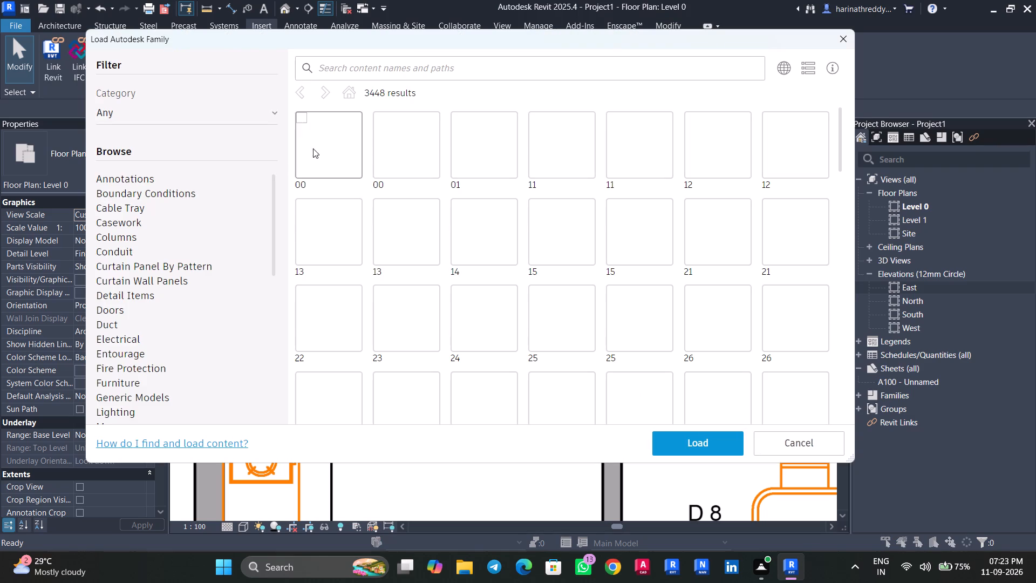
{"action": "scroll", "coordinate": [136, 321], "scroll_direction": "down", "scroll_amount": 7}
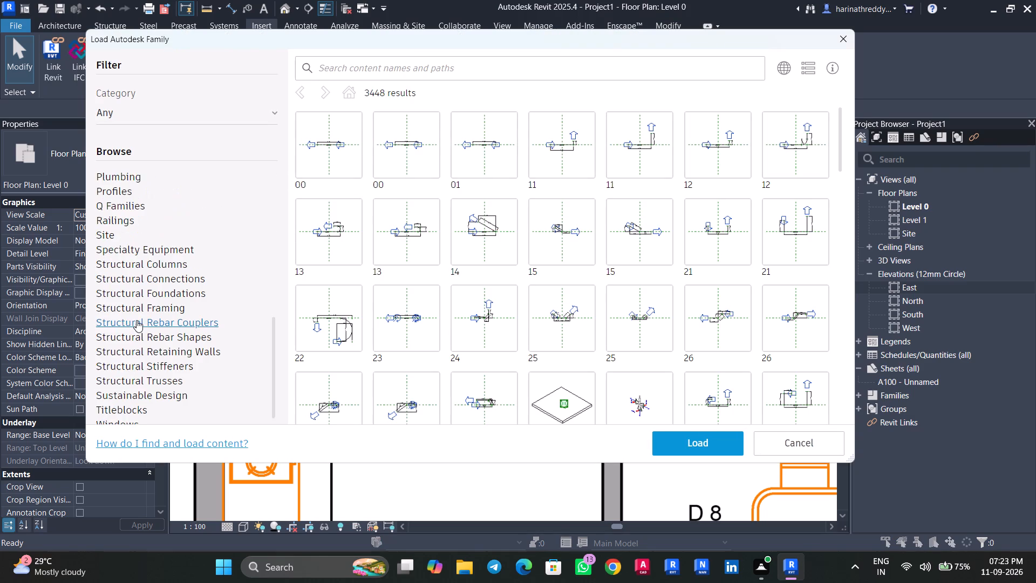
{"action": "scroll", "coordinate": [137, 320], "scroll_direction": "down", "scroll_amount": 6}
{"action": "left_click", "coordinate": [113, 422]}
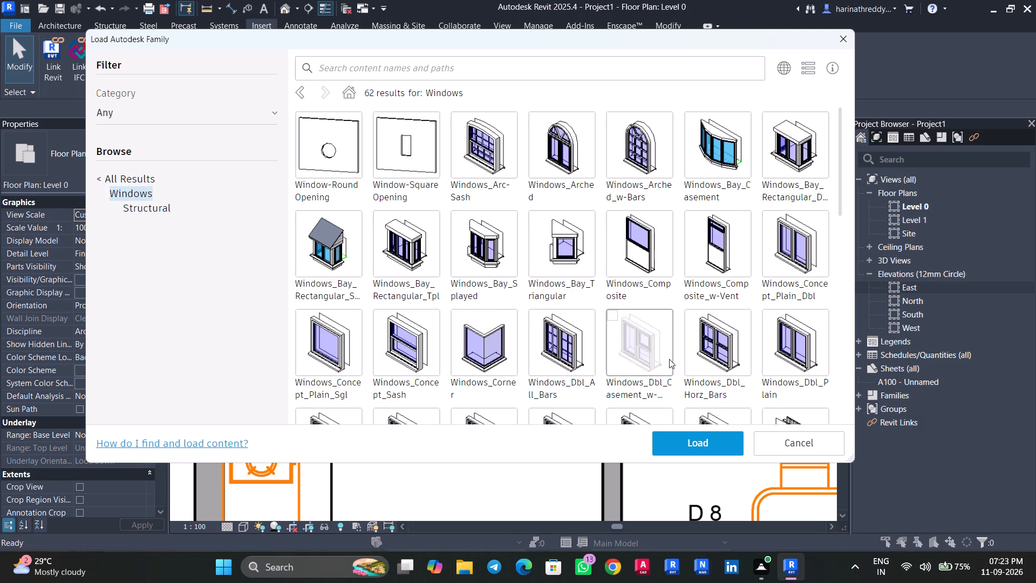
{"action": "left_click", "coordinate": [773, 222]}
{"action": "scroll", "coordinate": [783, 287], "scroll_direction": "down", "scroll_amount": 3}
{"action": "scroll", "coordinate": [783, 285], "scroll_direction": "up", "scroll_amount": 7}
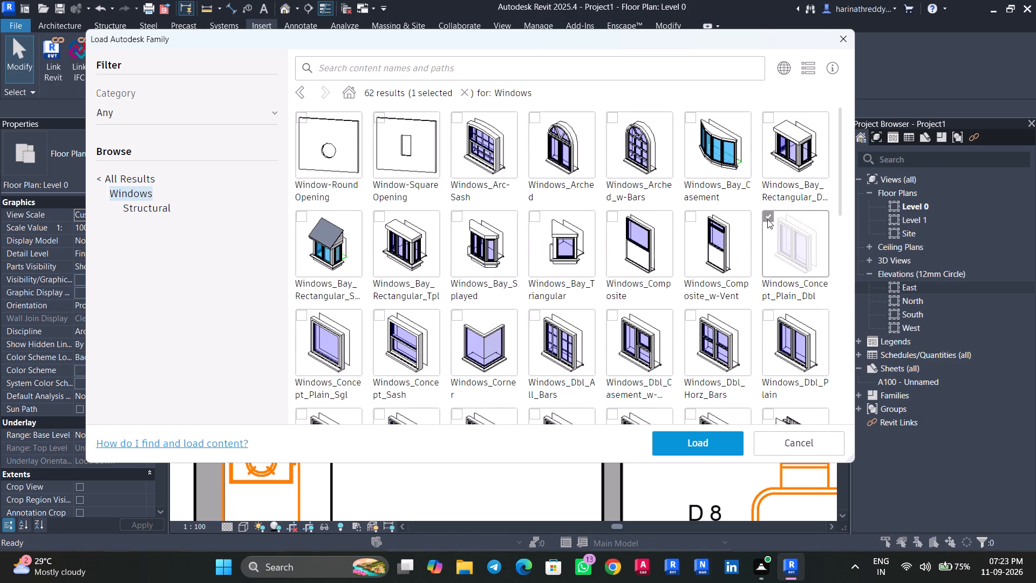
{"action": "left_click", "coordinate": [767, 219]}
{"action": "left_click", "coordinate": [768, 315]}
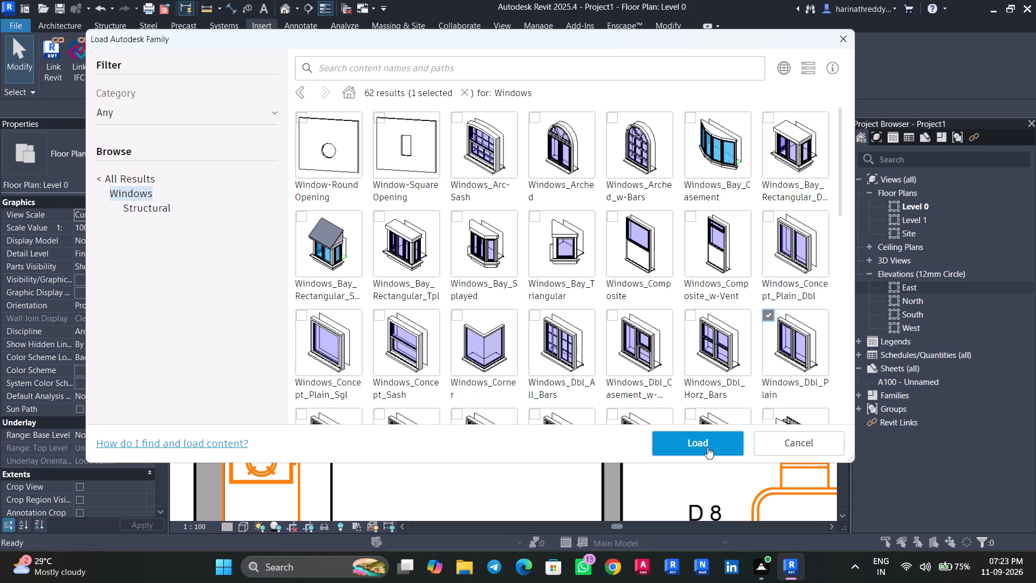
{"action": "left_click", "coordinate": [707, 447]}
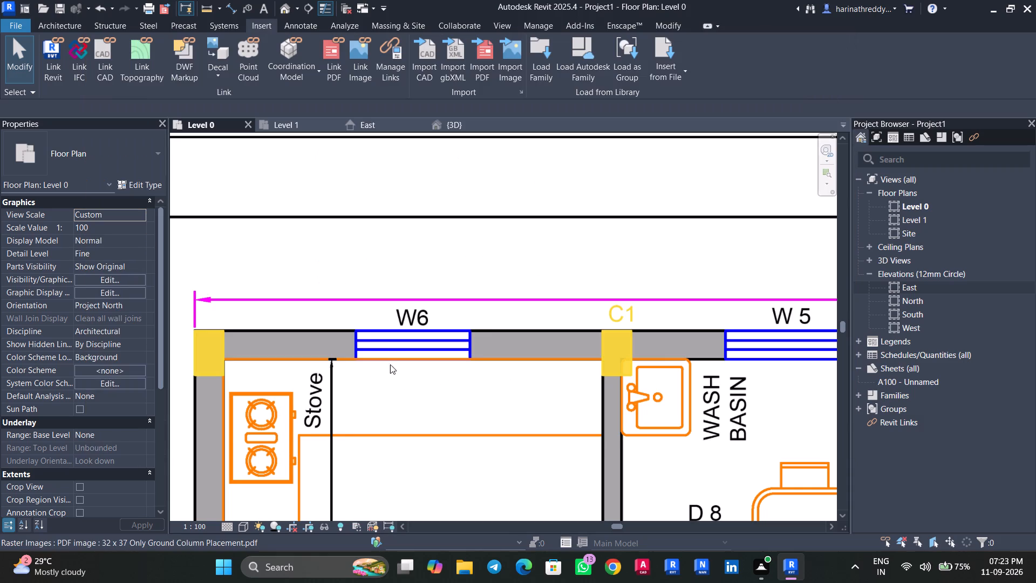
Duplicate the 910x910mm Windows_Dbl_Plain type as W6 and set its rough width to 3'.
{"action": "type", "text": "WN"}
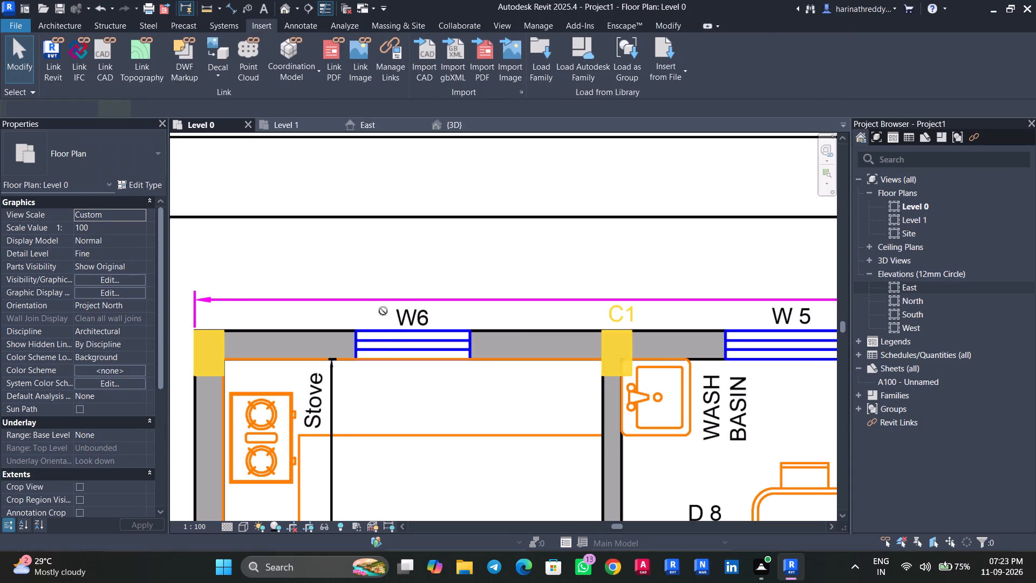
{"action": "left_click", "coordinate": [146, 185]}
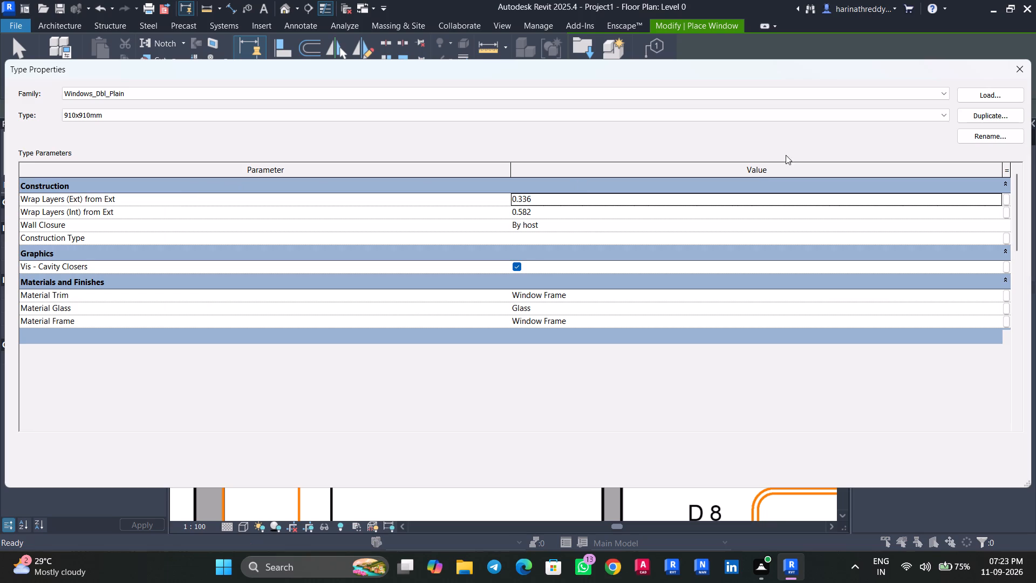
{"action": "left_click", "coordinate": [1010, 114]}
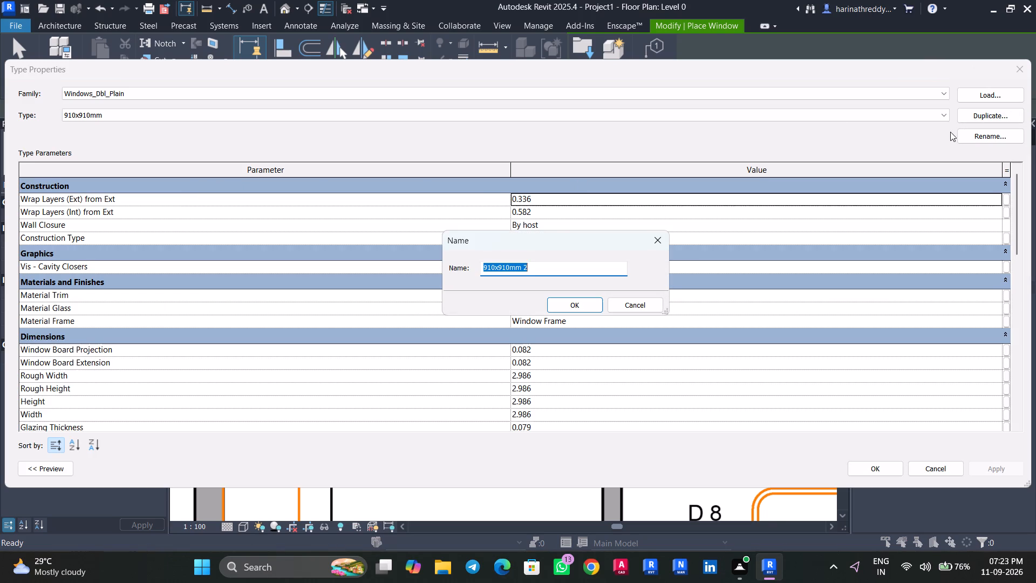
{"action": "type", "text": "W6"}
{"action": "left_click", "coordinate": [553, 313]}
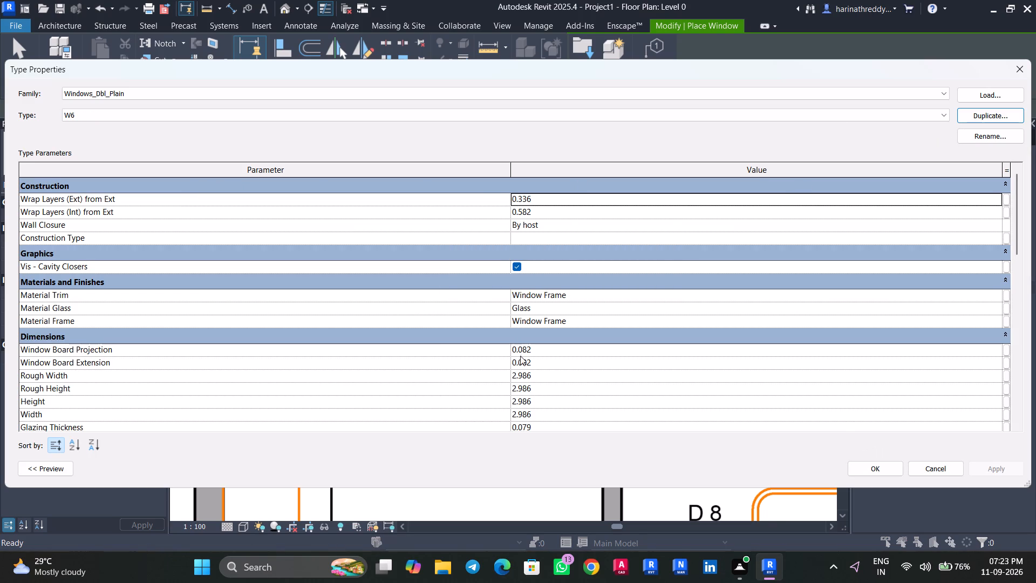
{"action": "left_click", "coordinate": [539, 376]}
{"action": "type", "text": "3'"}
{"action": "key", "text": "Return"}
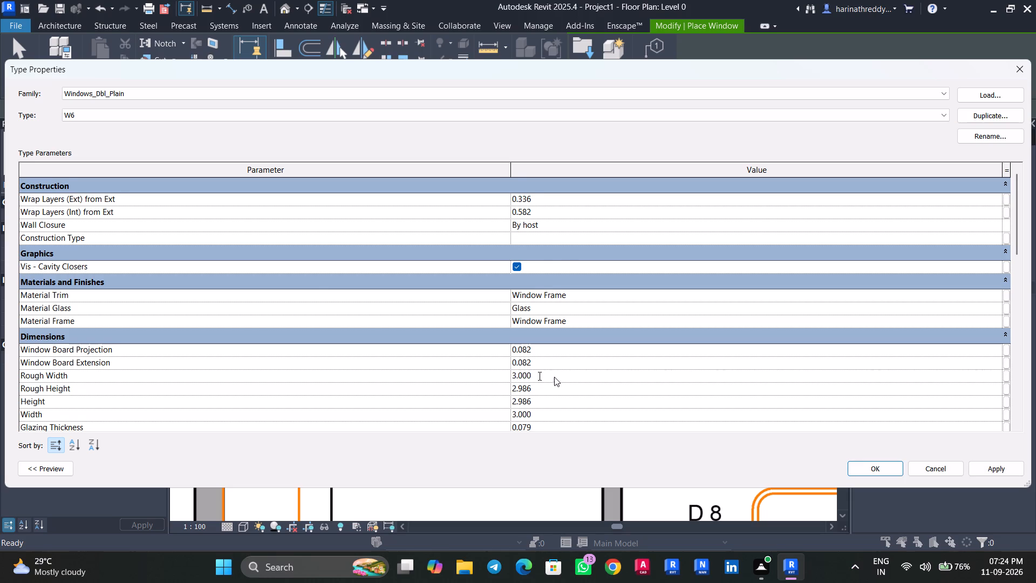
{"action": "scroll", "coordinate": [557, 378], "scroll_direction": "down", "scroll_amount": 1}
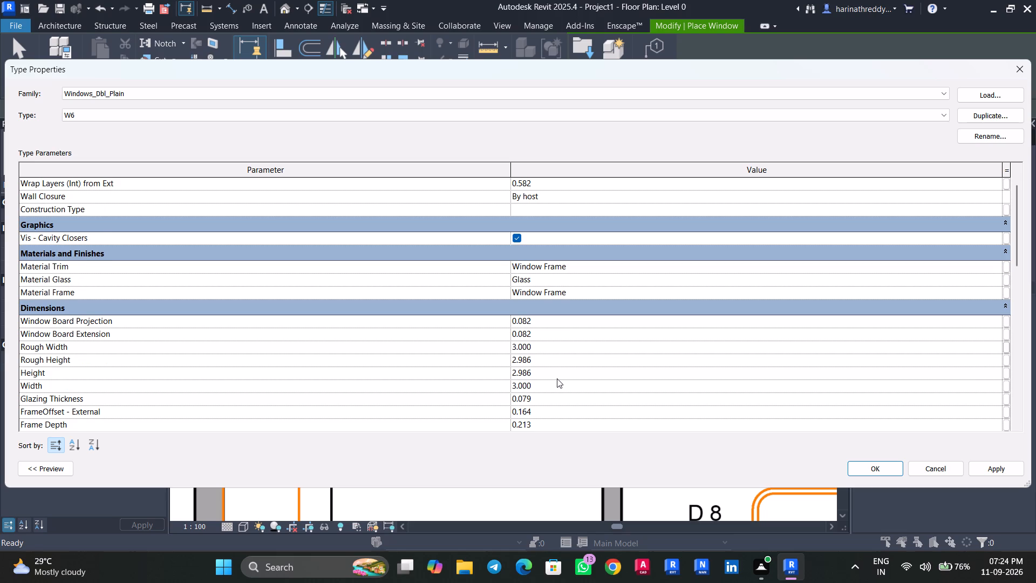
{"action": "scroll", "coordinate": [557, 378], "scroll_direction": "down", "scroll_amount": 4}
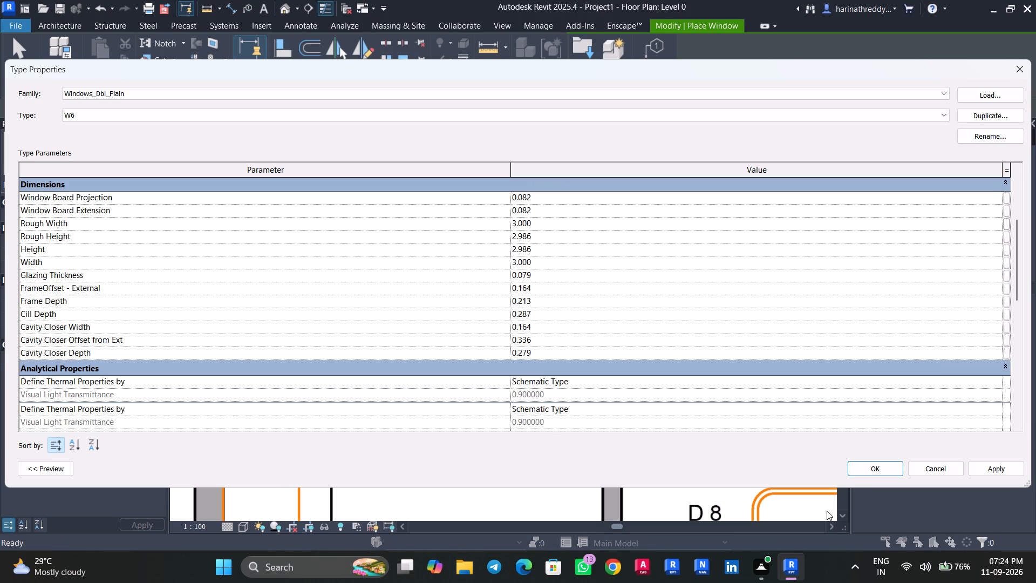
{"action": "left_click", "coordinate": [860, 470]}
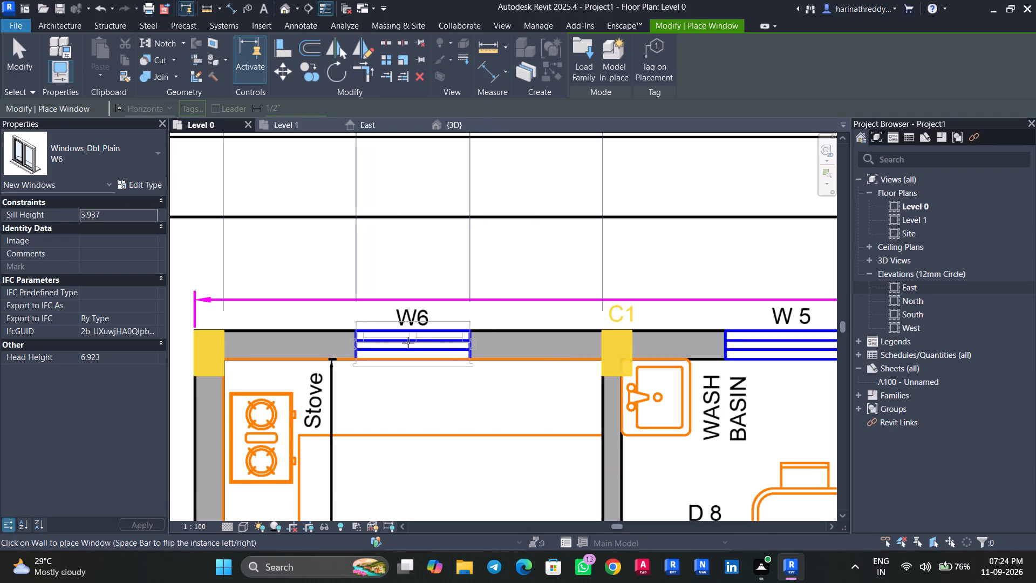
Place a W6 window in the kitchen's outer wall, aligned with the W6 window drawn on the plan.
{"action": "scroll", "coordinate": [408, 343], "scroll_direction": "up", "scroll_amount": 6}
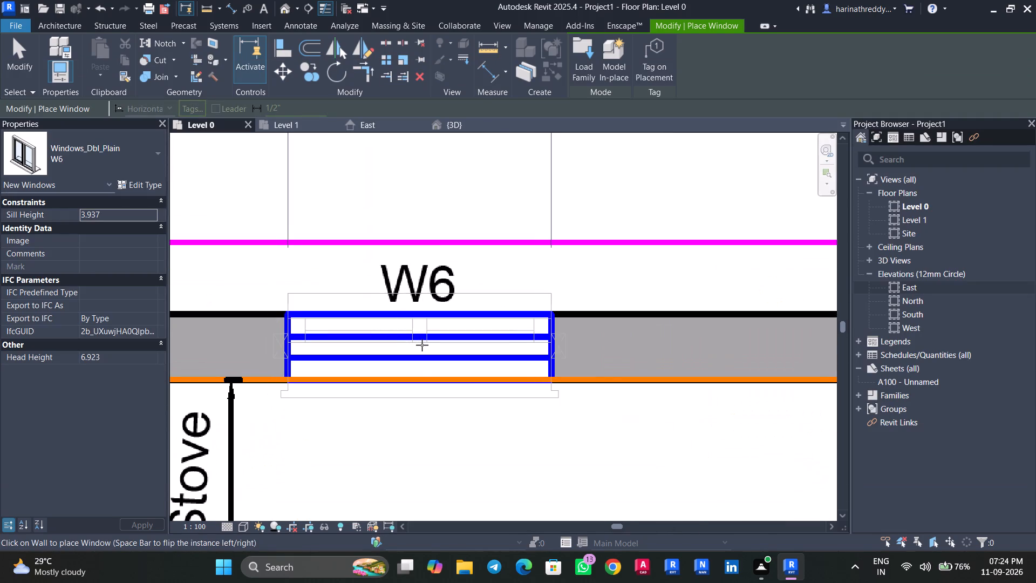
{"action": "left_click", "coordinate": [422, 345]}
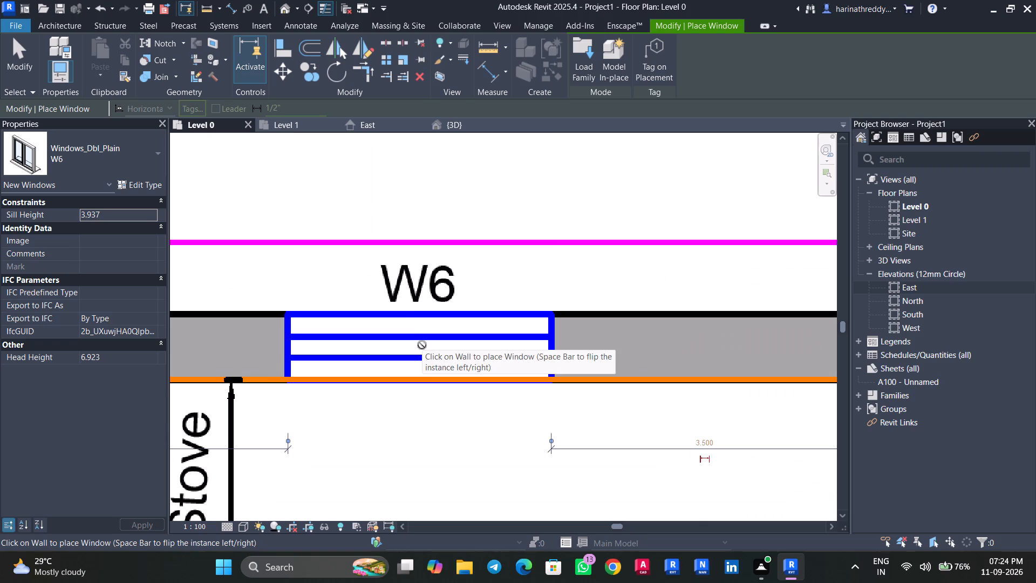
{"action": "key", "text": "Escape"}
{"action": "key", "text": "Escape"}
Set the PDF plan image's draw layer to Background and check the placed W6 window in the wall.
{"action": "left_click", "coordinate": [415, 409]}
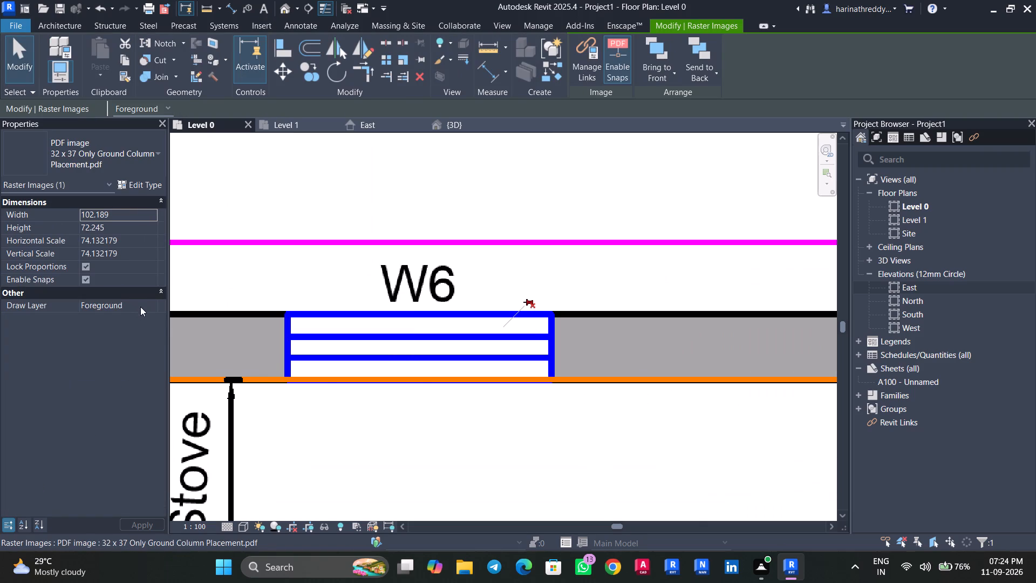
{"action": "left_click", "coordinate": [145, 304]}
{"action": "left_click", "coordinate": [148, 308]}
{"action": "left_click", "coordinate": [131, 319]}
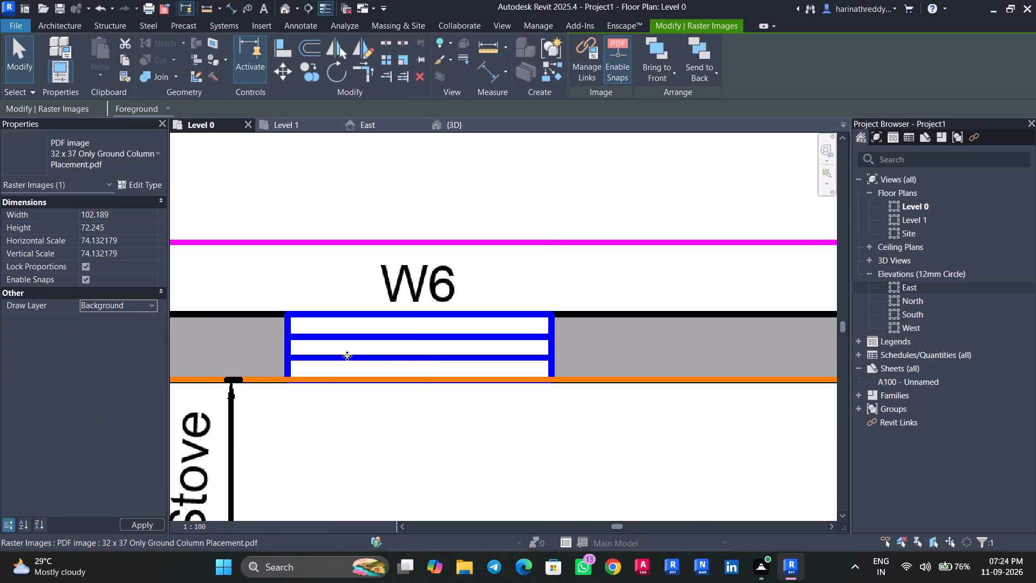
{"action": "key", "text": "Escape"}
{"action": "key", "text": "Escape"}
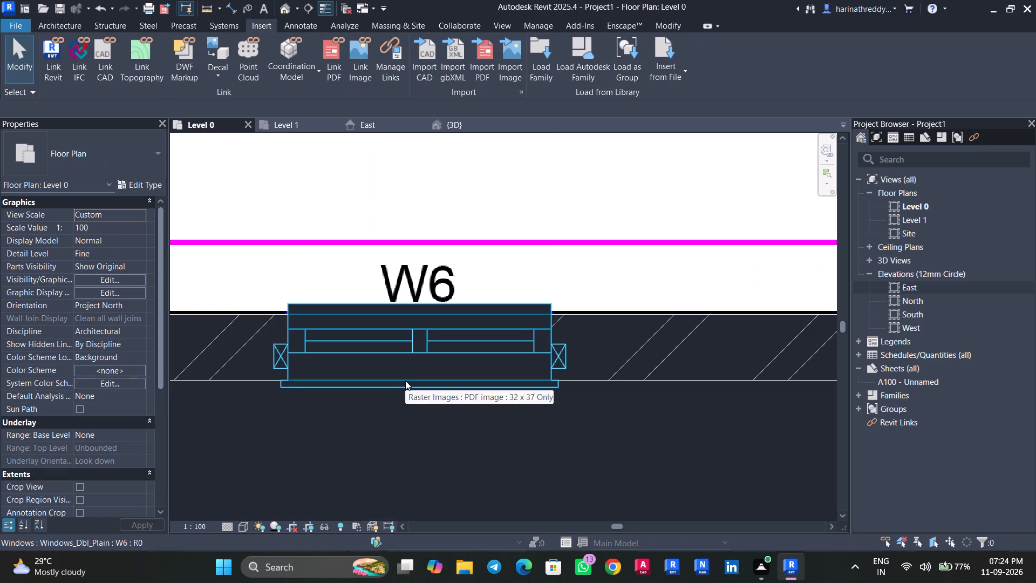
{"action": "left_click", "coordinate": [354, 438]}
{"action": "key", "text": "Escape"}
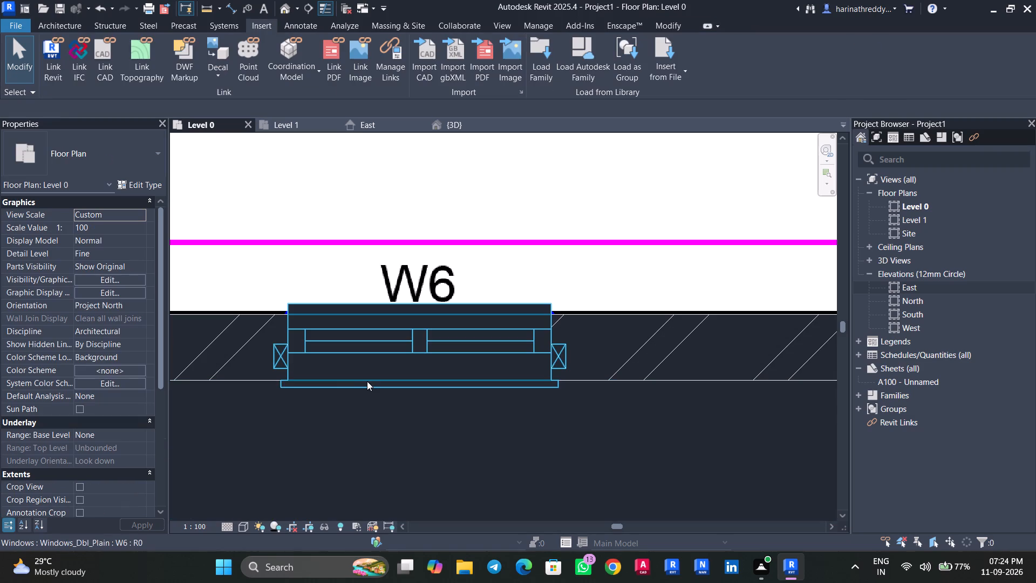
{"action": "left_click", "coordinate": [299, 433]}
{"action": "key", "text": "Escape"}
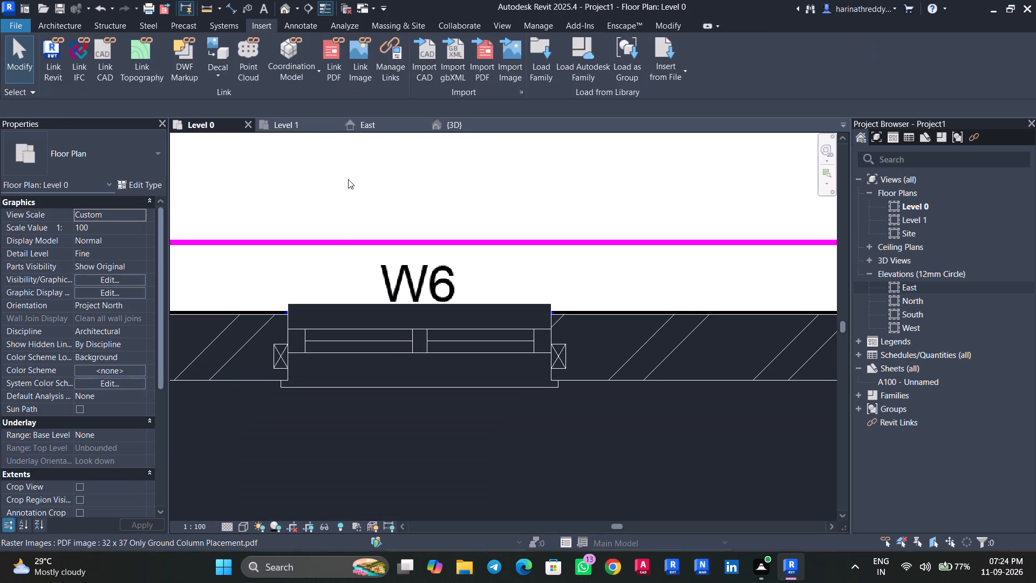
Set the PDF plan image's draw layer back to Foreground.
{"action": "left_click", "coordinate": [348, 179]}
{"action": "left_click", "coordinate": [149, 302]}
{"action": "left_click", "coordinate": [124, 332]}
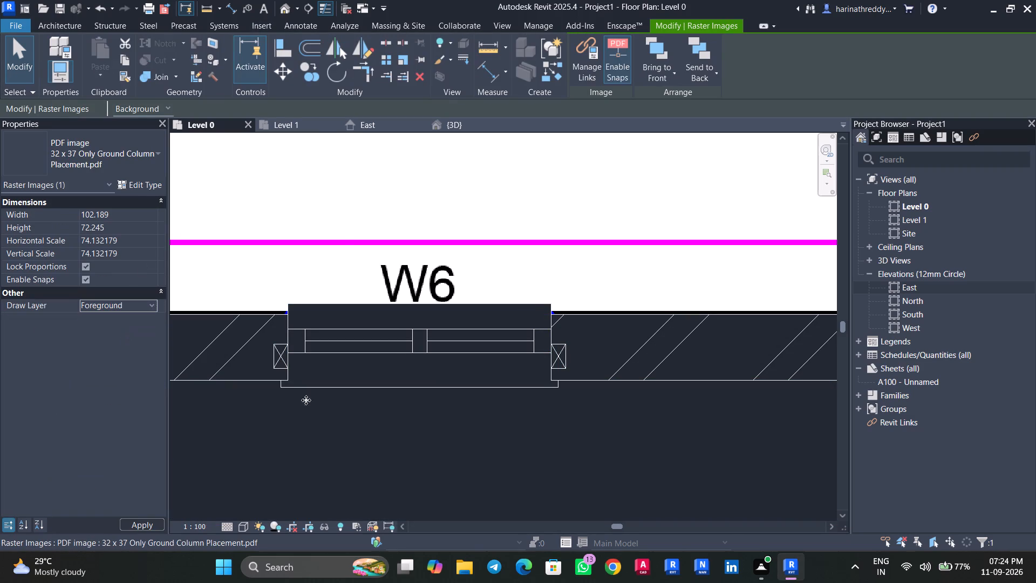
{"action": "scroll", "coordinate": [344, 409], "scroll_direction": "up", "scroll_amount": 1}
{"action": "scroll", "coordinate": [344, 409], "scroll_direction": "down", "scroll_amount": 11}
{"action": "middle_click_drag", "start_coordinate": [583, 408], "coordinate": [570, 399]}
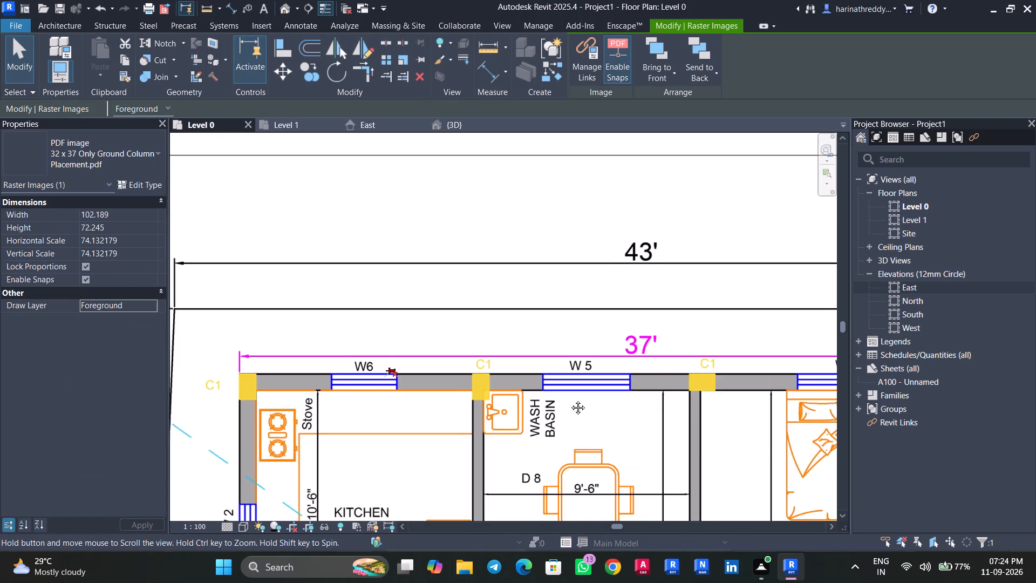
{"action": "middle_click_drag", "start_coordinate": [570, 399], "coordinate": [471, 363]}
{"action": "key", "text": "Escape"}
Examine the remaining window and door marks around the living room, pooja, bedrooms and toilets on the PDF plan.
{"action": "scroll", "coordinate": [505, 369], "scroll_direction": "down", "scroll_amount": 8}
{"action": "middle_click_drag", "start_coordinate": [593, 423], "coordinate": [579, 249]}
{"action": "scroll", "coordinate": [640, 352], "scroll_direction": "up", "scroll_amount": 2}
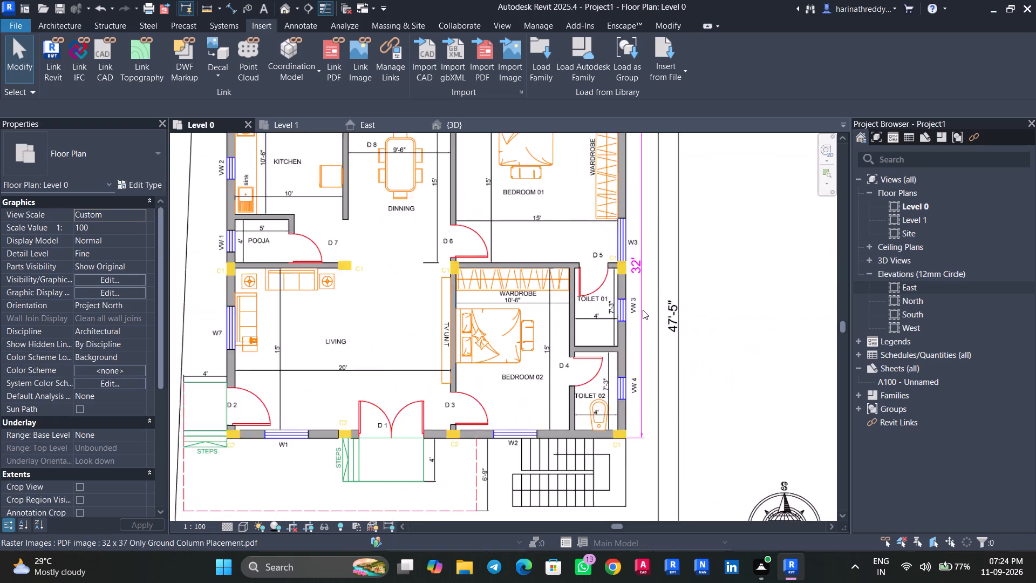
{"action": "scroll", "coordinate": [643, 310], "scroll_direction": "up", "scroll_amount": 5}
{"action": "scroll", "coordinate": [650, 430], "scroll_direction": "down", "scroll_amount": 5}
{"action": "scroll", "coordinate": [301, 321], "scroll_direction": "up", "scroll_amount": 8}
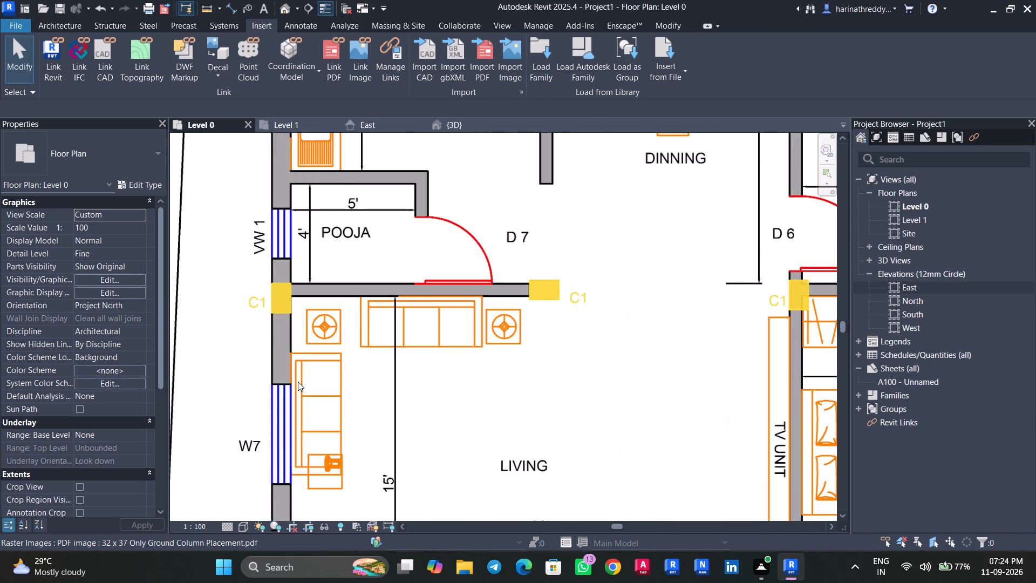
{"action": "scroll", "coordinate": [309, 396], "scroll_direction": "up", "scroll_amount": 1}
{"action": "scroll", "coordinate": [309, 396], "scroll_direction": "down", "scroll_amount": 8}
{"action": "middle_click_drag", "start_coordinate": [422, 342], "coordinate": [435, 245]}
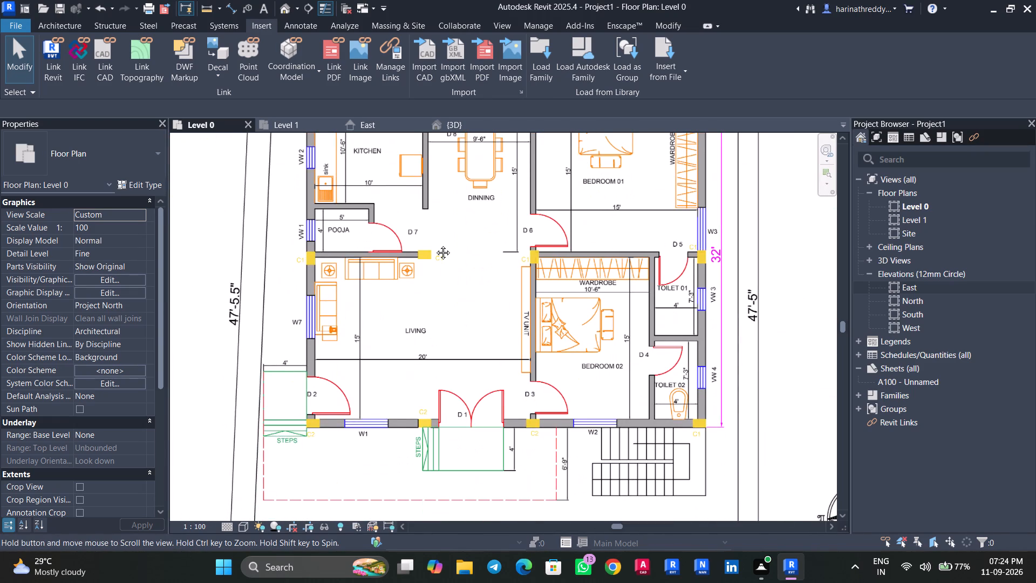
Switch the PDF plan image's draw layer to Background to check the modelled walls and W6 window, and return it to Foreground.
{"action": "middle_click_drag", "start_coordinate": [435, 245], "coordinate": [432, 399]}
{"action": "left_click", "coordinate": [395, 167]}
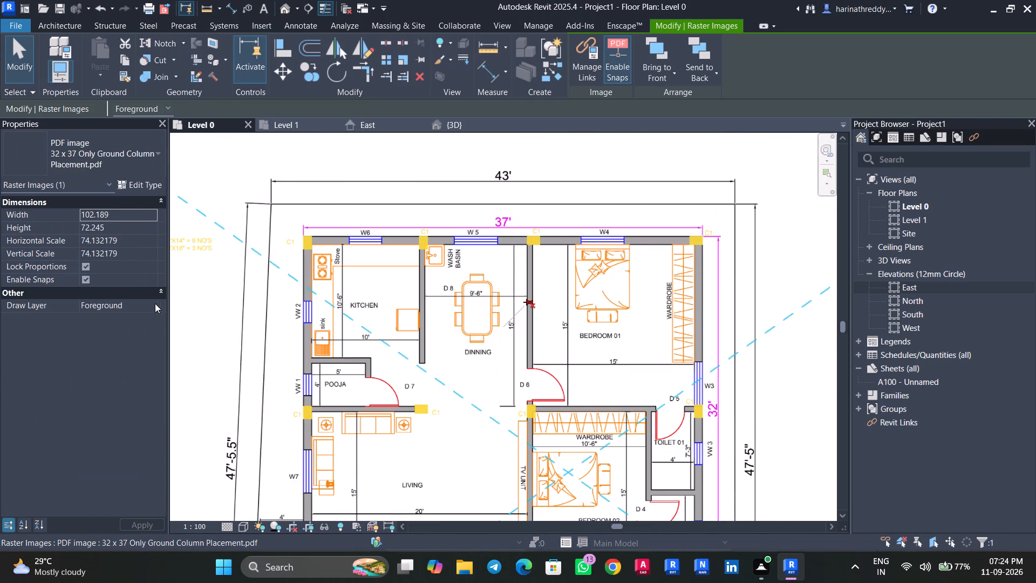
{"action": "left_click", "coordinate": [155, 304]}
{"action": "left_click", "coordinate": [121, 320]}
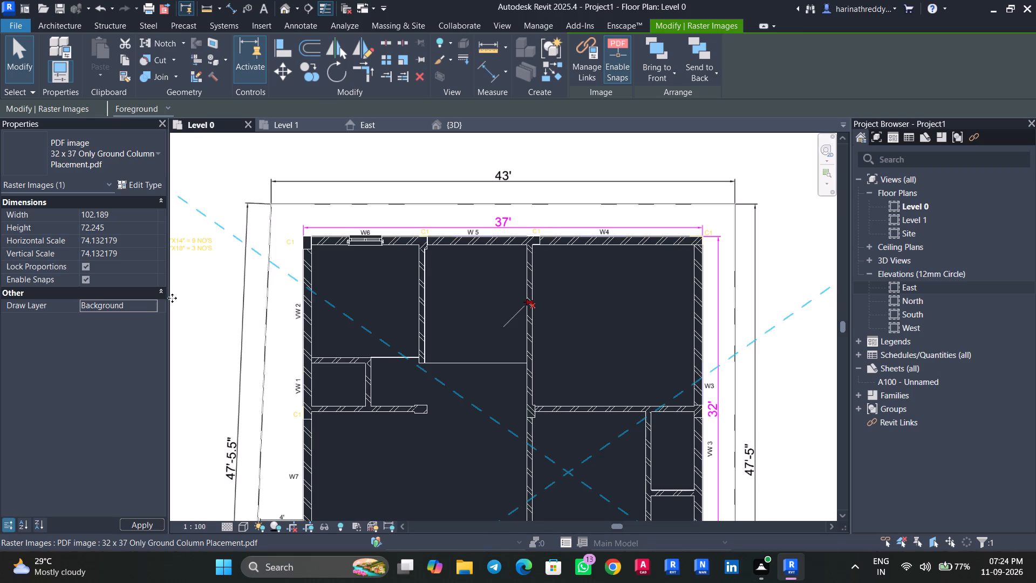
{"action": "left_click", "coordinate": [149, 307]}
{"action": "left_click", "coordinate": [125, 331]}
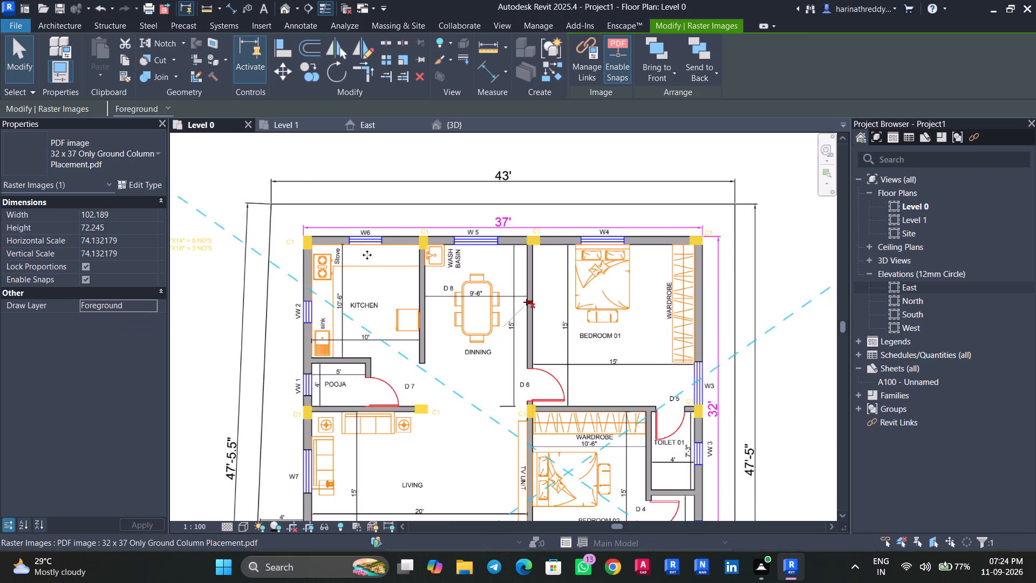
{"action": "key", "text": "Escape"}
In the 3D view, flip the orientation of the W6 window in the kitchen's outer wall twice, checking its sill.
{"action": "left_click", "coordinate": [465, 124]}
{"action": "middle_click_drag", "start_coordinate": [593, 396], "coordinate": [576, 372], "text": "shift"}
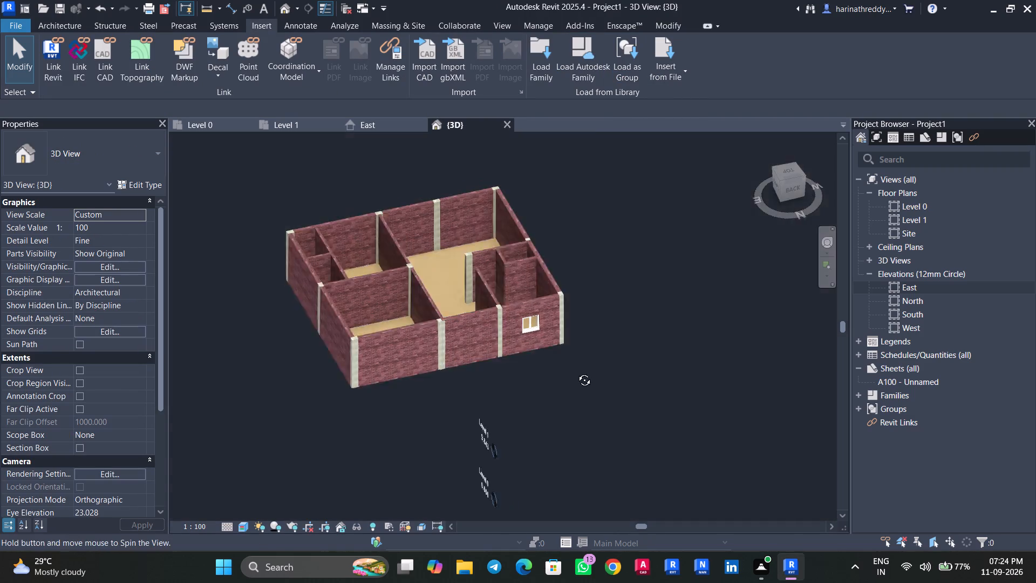
{"action": "middle_click_drag", "start_coordinate": [576, 372], "coordinate": [560, 345], "text": "shift"}
{"action": "scroll", "coordinate": [521, 334], "scroll_direction": "up", "scroll_amount": 13}
{"action": "middle_click_drag", "start_coordinate": [508, 352], "coordinate": [499, 504]}
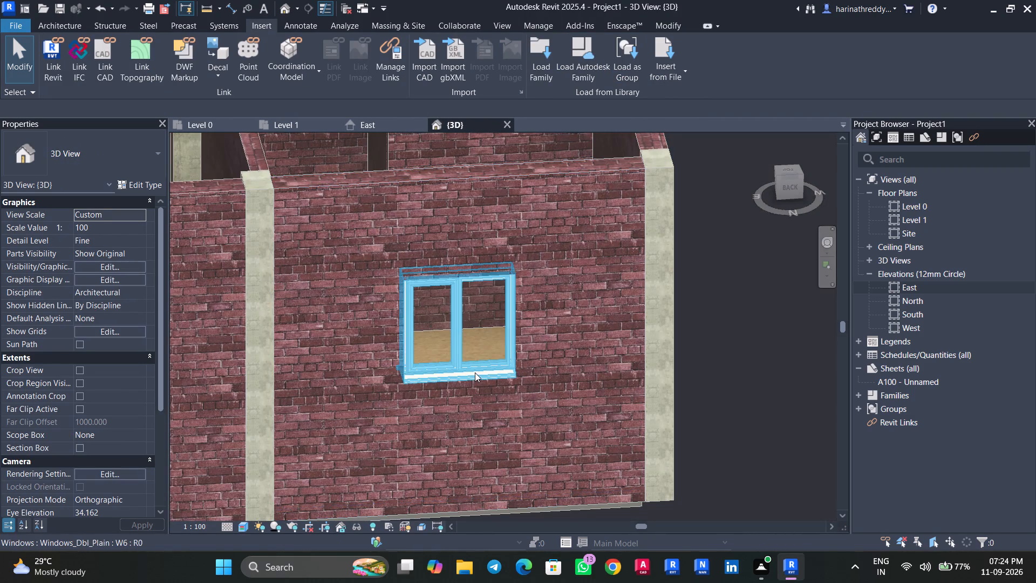
{"action": "left_click", "coordinate": [475, 372]}
{"action": "key", "text": "space"}
{"action": "key", "text": "Escape"}
{"action": "scroll", "coordinate": [425, 392], "scroll_direction": "up", "scroll_amount": 9}
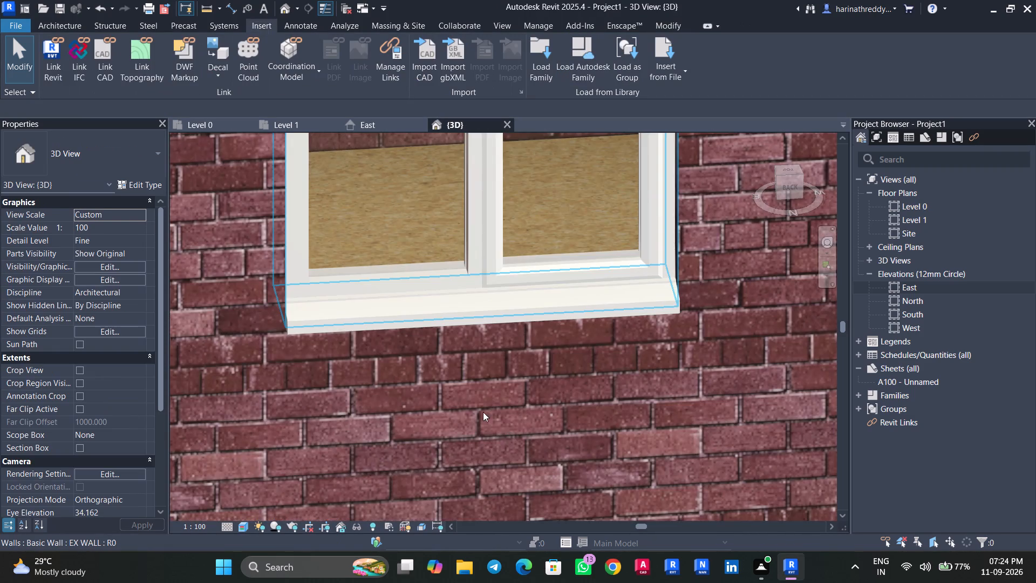
{"action": "left_click", "coordinate": [459, 291]}
{"action": "key", "text": "space"}
{"action": "key", "text": "Escape"}
{"action": "scroll", "coordinate": [393, 376], "scroll_direction": "down", "scroll_amount": 3}
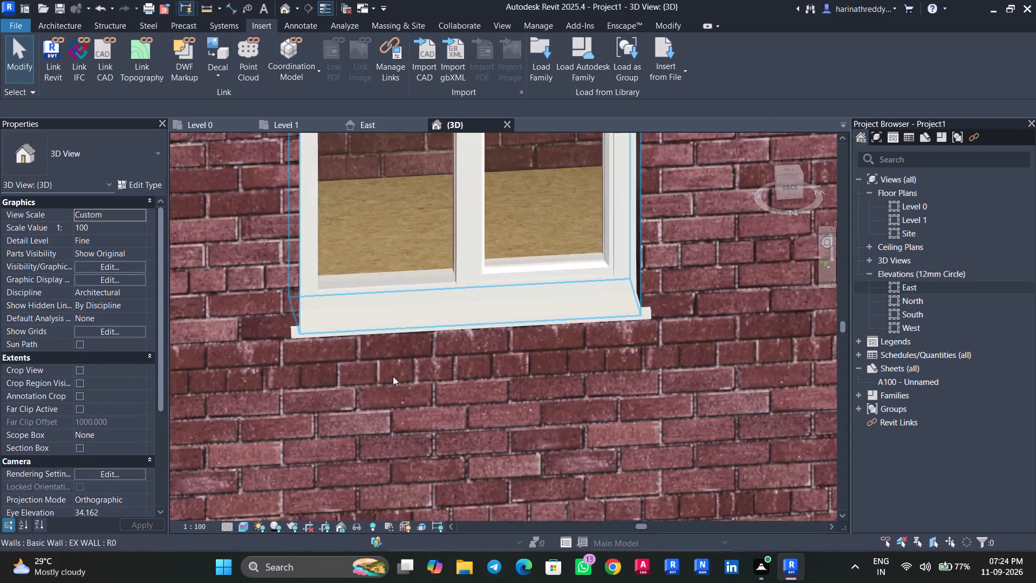
{"action": "scroll", "coordinate": [393, 376], "scroll_direction": "down", "scroll_amount": 4}
Flip the orientation of the kitchen's W6 window once more, viewing its sill from outside and above.
{"action": "middle_click_drag", "start_coordinate": [447, 437], "coordinate": [479, 518], "text": "shift"}
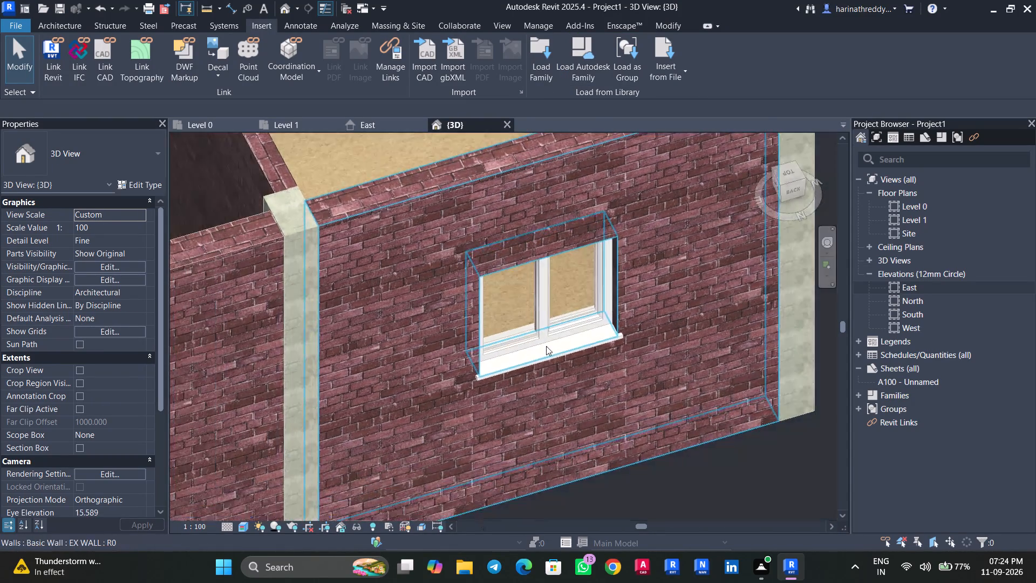
{"action": "scroll", "coordinate": [546, 336], "scroll_direction": "up", "scroll_amount": 10}
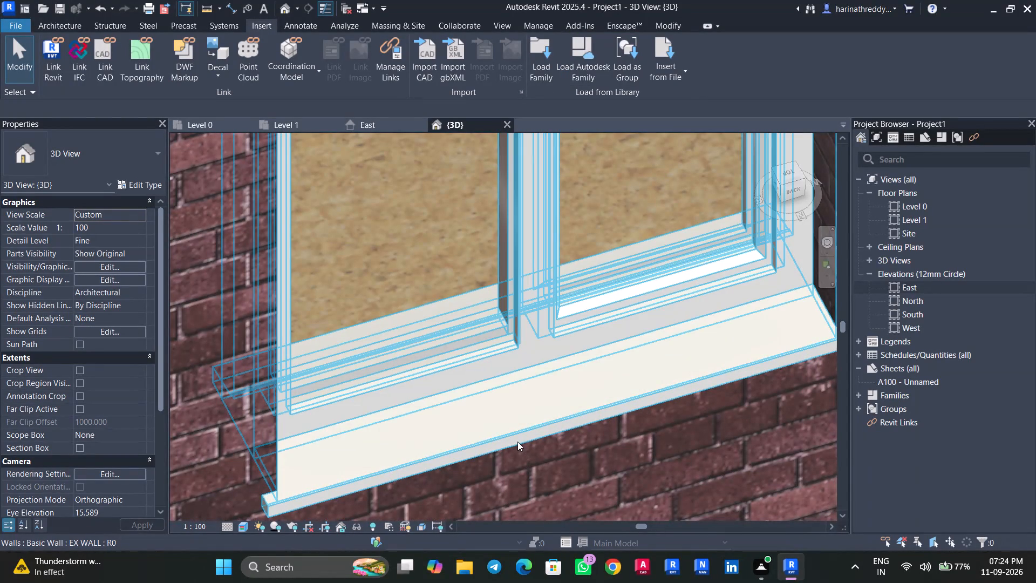
{"action": "key", "text": "space"}
{"action": "left_click", "coordinate": [520, 433]}
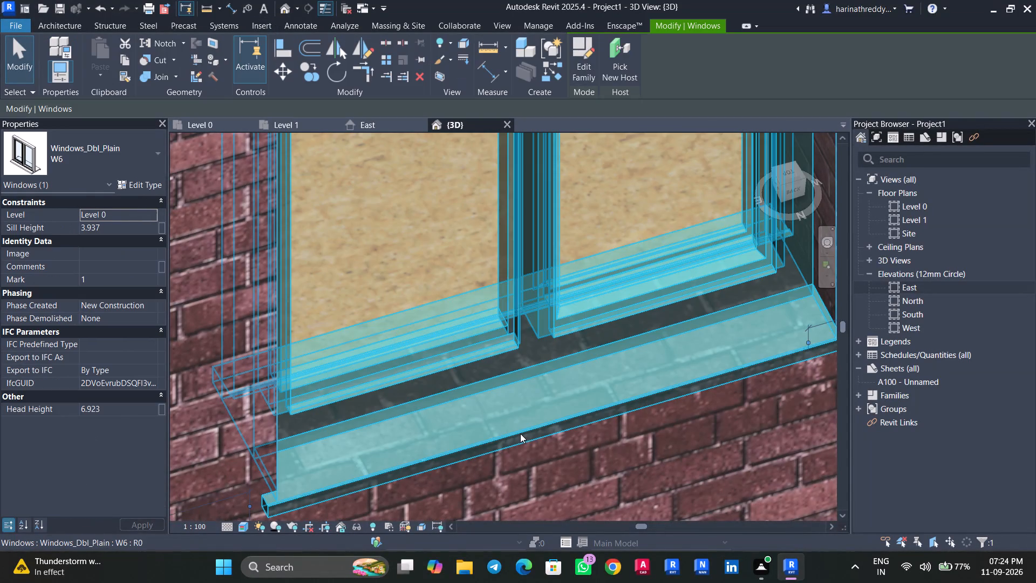
{"action": "key", "text": "space"}
{"action": "key", "text": "Escape"}
Examine the flipped W6 window and the adjoining outer walls from several angles in the 3D view.
{"action": "scroll", "coordinate": [541, 435], "scroll_direction": "down", "scroll_amount": 6}
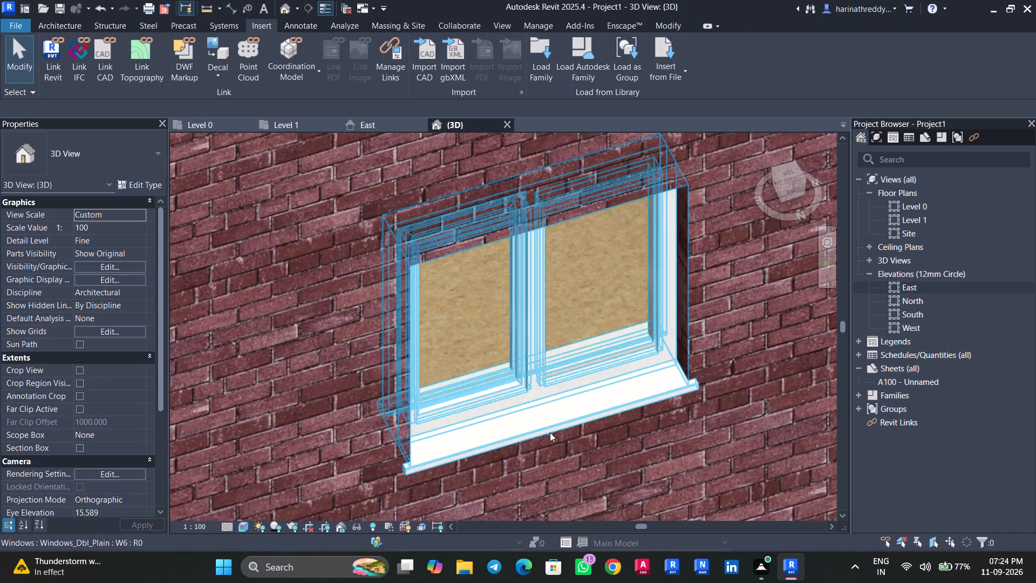
{"action": "scroll", "coordinate": [595, 455], "scroll_direction": "down", "scroll_amount": 1, "text": "shift"}
{"action": "middle_click_drag", "start_coordinate": [591, 452], "coordinate": [540, 395], "text": "shift"}
{"action": "scroll", "coordinate": [539, 395], "scroll_direction": "down", "scroll_amount": 12}
{"action": "scroll", "coordinate": [446, 471], "scroll_direction": "up", "scroll_amount": 7}
{"action": "scroll", "coordinate": [482, 471], "scroll_direction": "down", "scroll_amount": 1}
{"action": "scroll", "coordinate": [482, 471], "scroll_direction": "up", "scroll_amount": 2}
{"action": "scroll", "coordinate": [475, 472], "scroll_direction": "down", "scroll_amount": 9}
{"action": "middle_click_drag", "start_coordinate": [492, 453], "coordinate": [601, 383], "text": "shift"}
{"action": "key", "text": "Escape"}
{"action": "scroll", "coordinate": [549, 405], "scroll_direction": "up", "scroll_amount": 2}
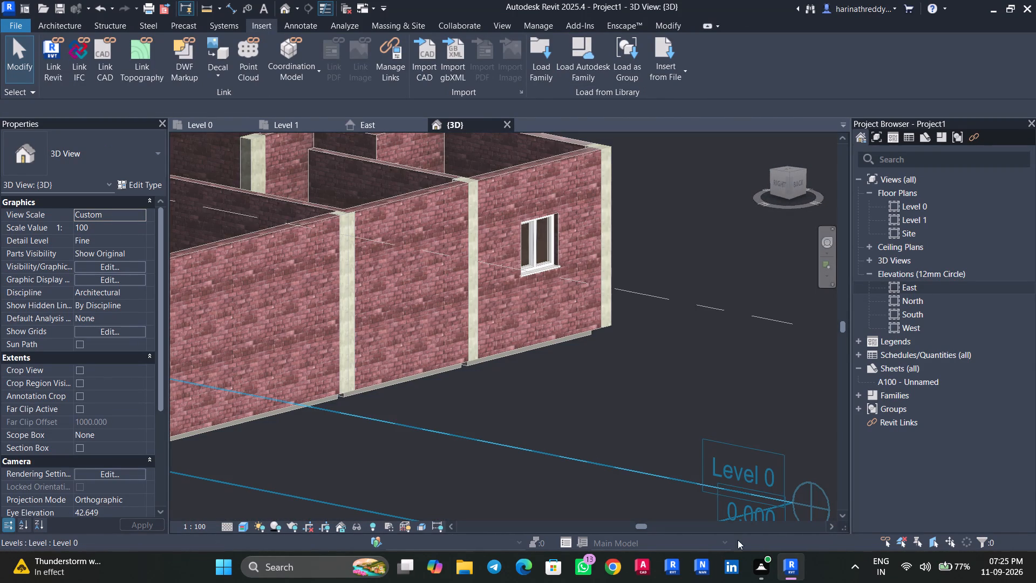
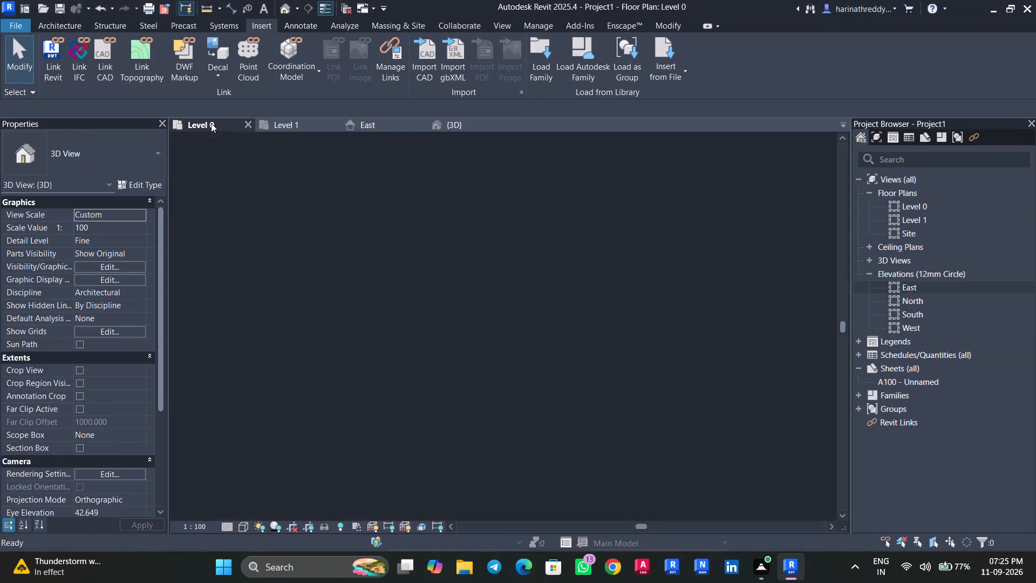
On the Level 0 plan, use the Scale tool on the PDF image to measure the width of the W5 mark.
{"action": "scroll", "coordinate": [480, 248], "scroll_direction": "up", "scroll_amount": 1}
{"action": "scroll", "coordinate": [482, 245], "scroll_direction": "down", "scroll_amount": 1}
{"action": "scroll", "coordinate": [482, 244], "scroll_direction": "up", "scroll_amount": 2}
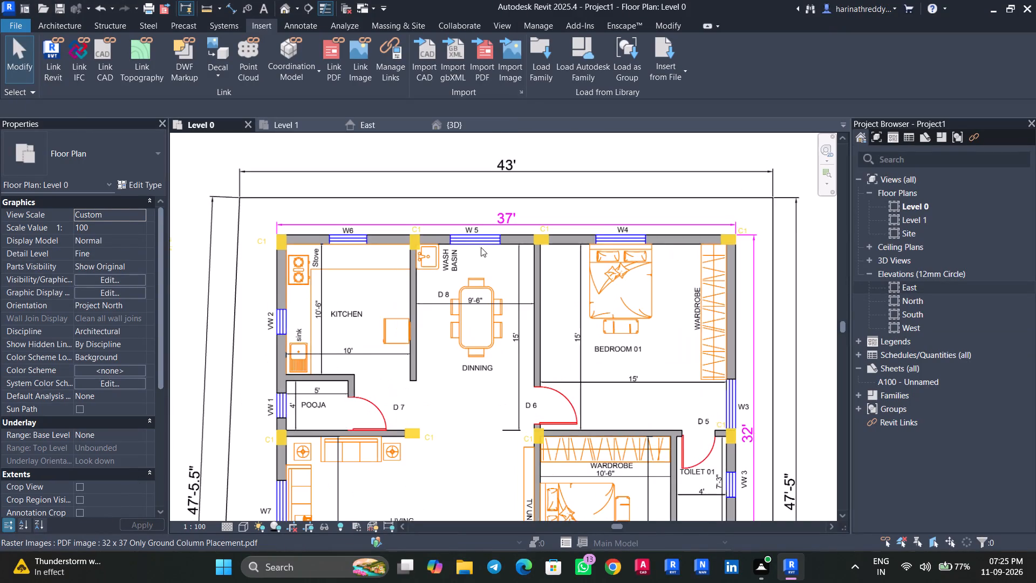
{"action": "left_click", "coordinate": [478, 266]}
{"action": "left_click", "coordinate": [404, 63]}
{"action": "scroll", "coordinate": [442, 225], "scroll_direction": "up", "scroll_amount": 5}
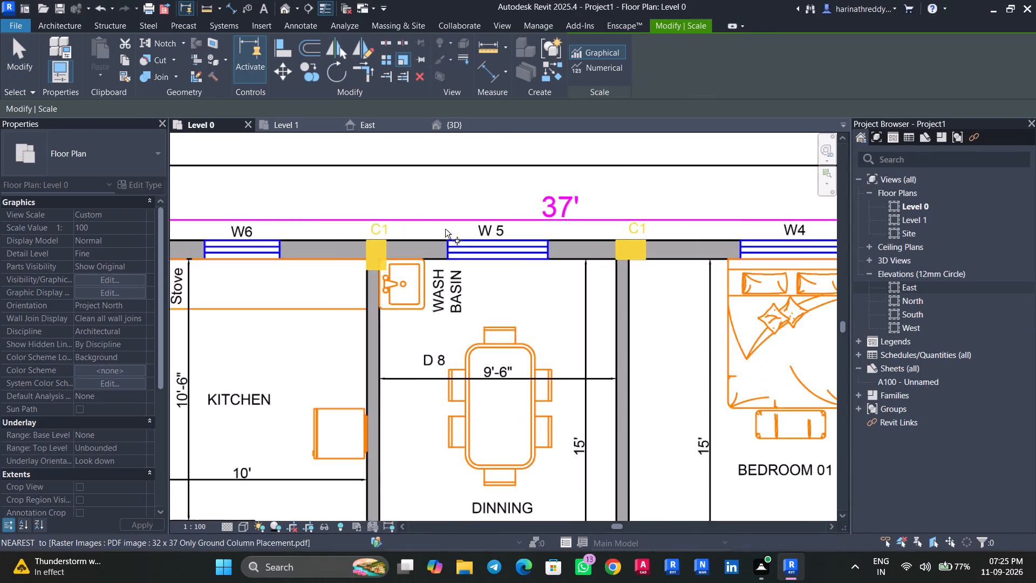
{"action": "scroll", "coordinate": [445, 229], "scroll_direction": "up", "scroll_amount": 3}
{"action": "left_click", "coordinate": [449, 245]}
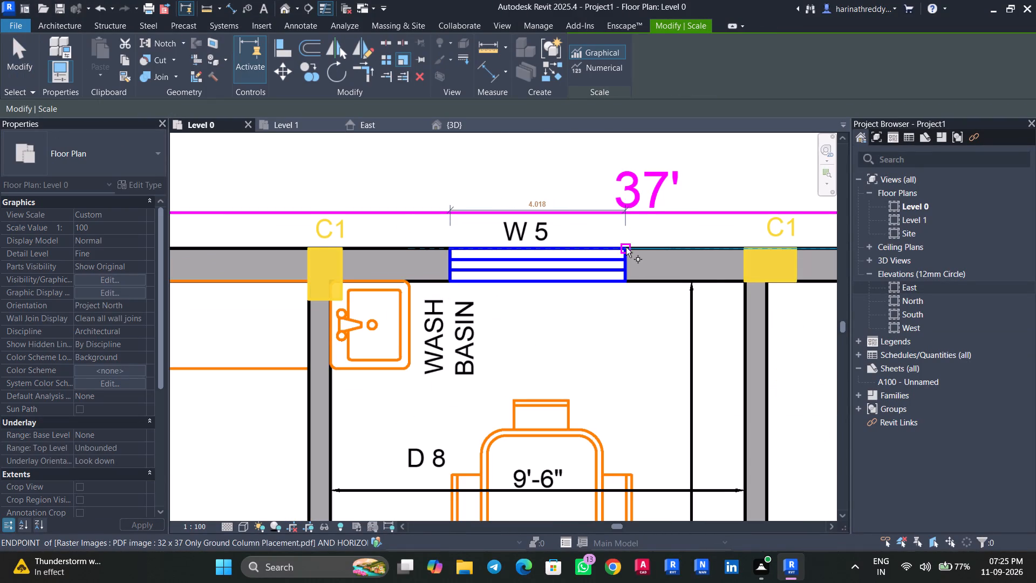
{"action": "key", "text": "Escape"}
Start a window placement and duplicate type W6 as W5, with a rough width of 4.018.
{"action": "type", "text": "WN"}
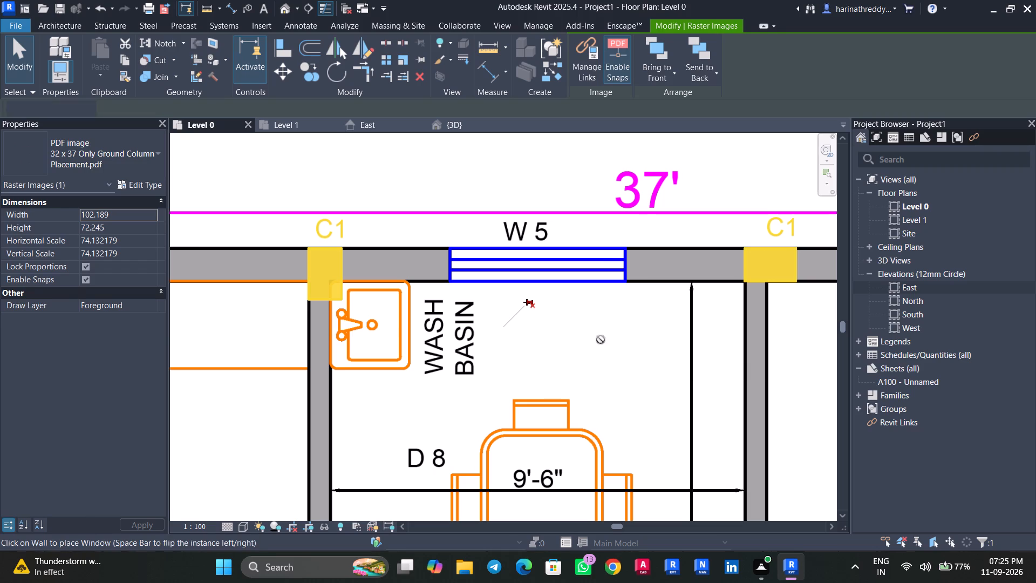
{"action": "left_click", "coordinate": [147, 185]}
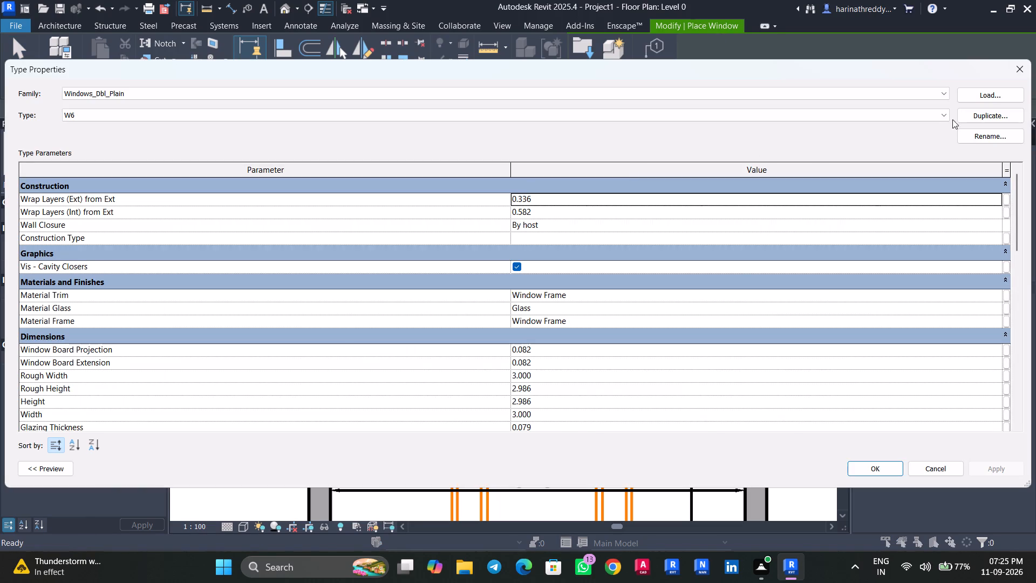
{"action": "left_click", "coordinate": [967, 119]}
{"action": "type", "text": "W5"}
{"action": "key", "text": "Return"}
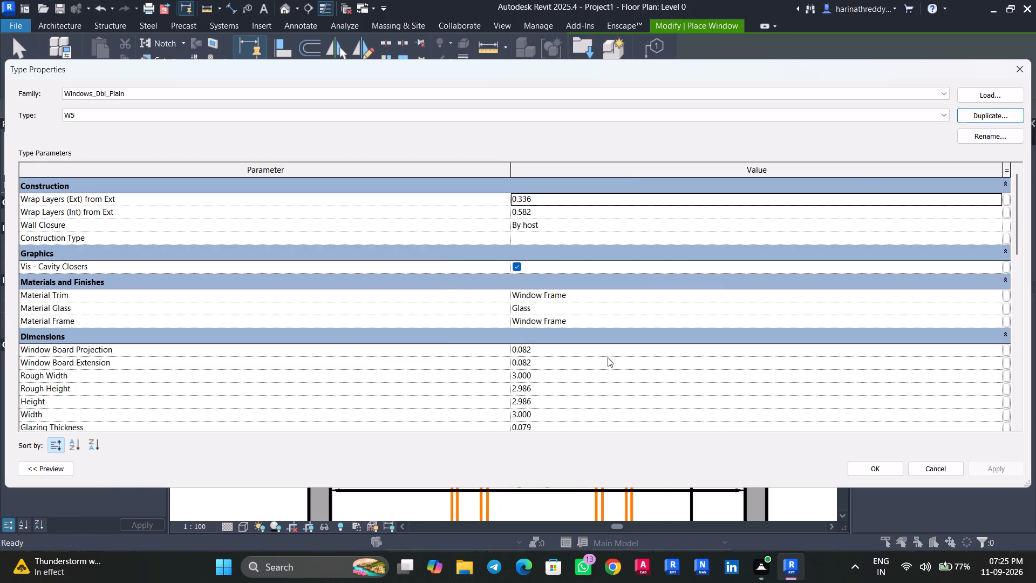
{"action": "left_click", "coordinate": [557, 378]}
{"action": "type", "text": "4.018"}
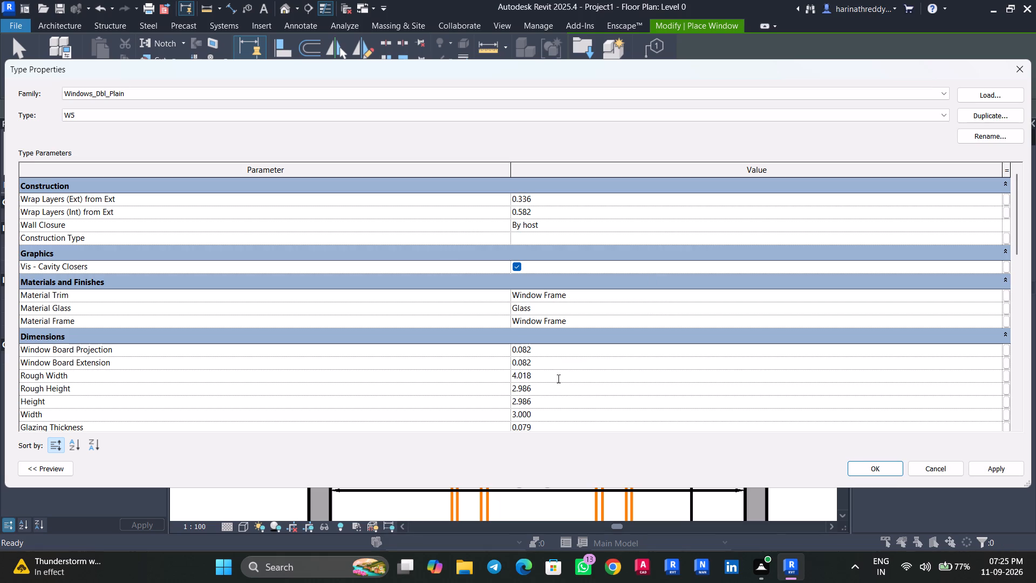
{"action": "left_click", "coordinate": [1013, 466]}
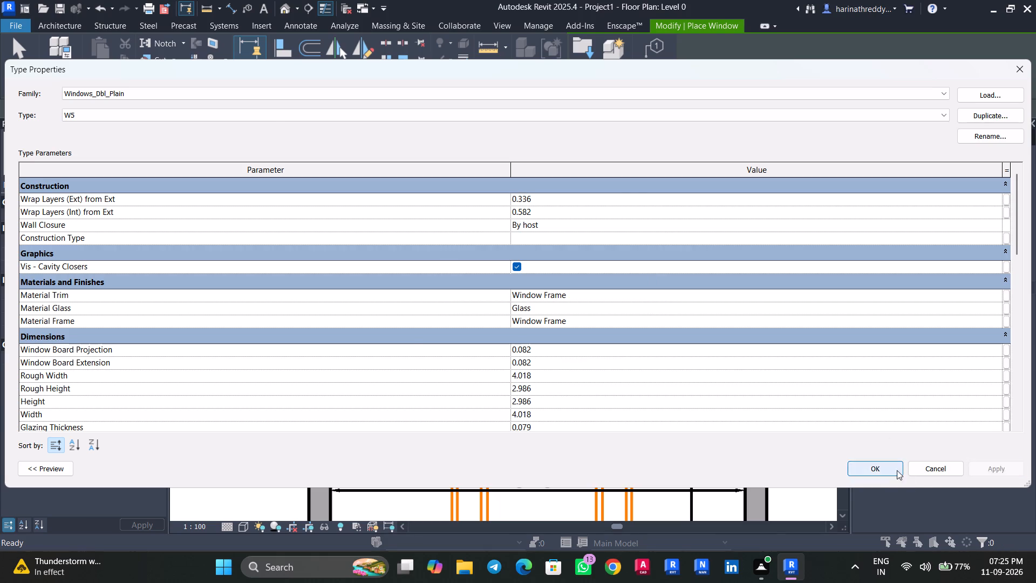
{"action": "left_click", "coordinate": [897, 470]}
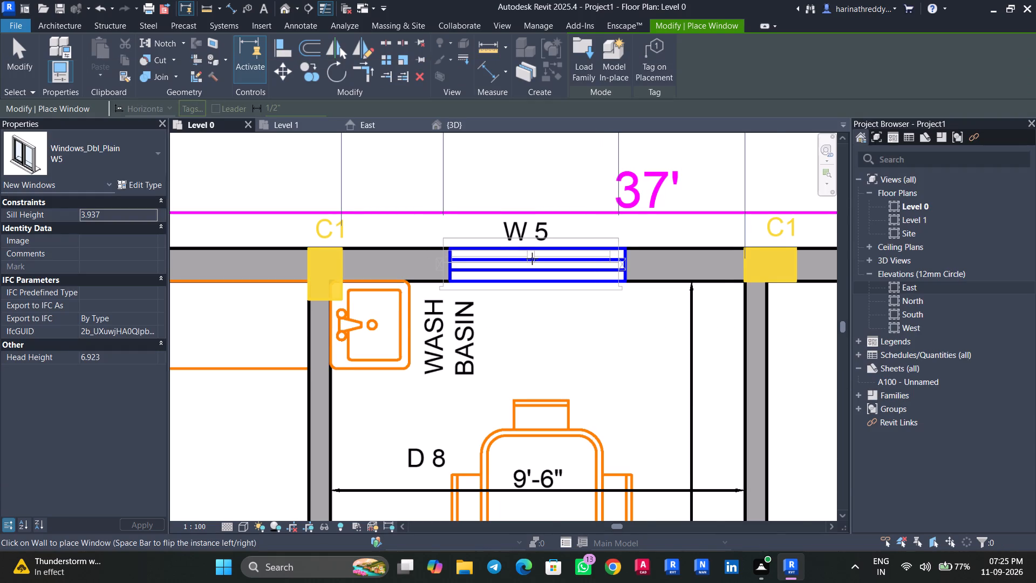
Place the W5 window in the dining room's outer wall, aligned with the plan's W5 mark.
{"action": "scroll", "coordinate": [533, 258], "scroll_direction": "up", "scroll_amount": 1}
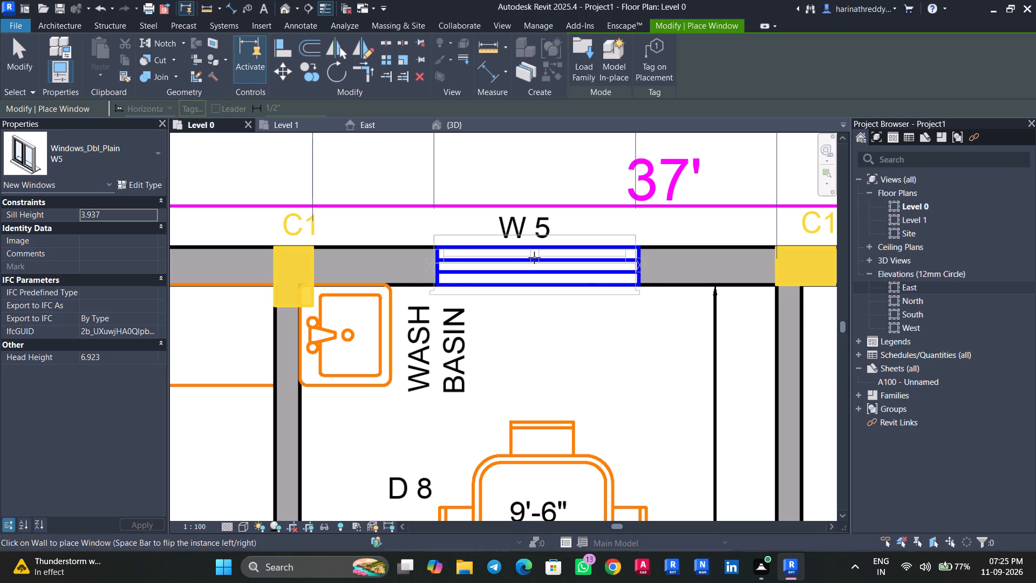
{"action": "left_click", "coordinate": [537, 257]}
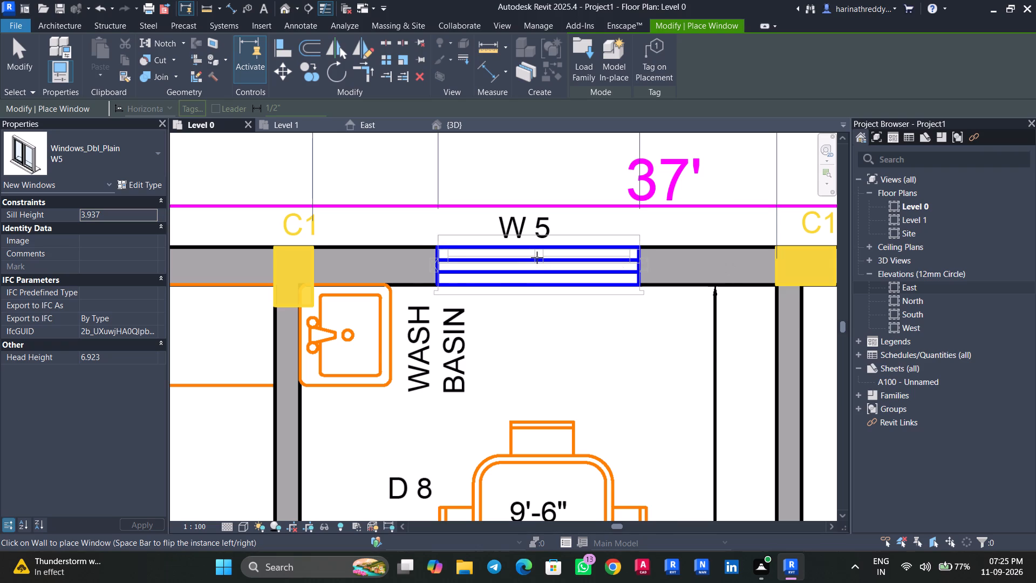
{"action": "key", "text": "Escape"}
{"action": "scroll", "coordinate": [527, 360], "scroll_direction": "down", "scroll_amount": 11}
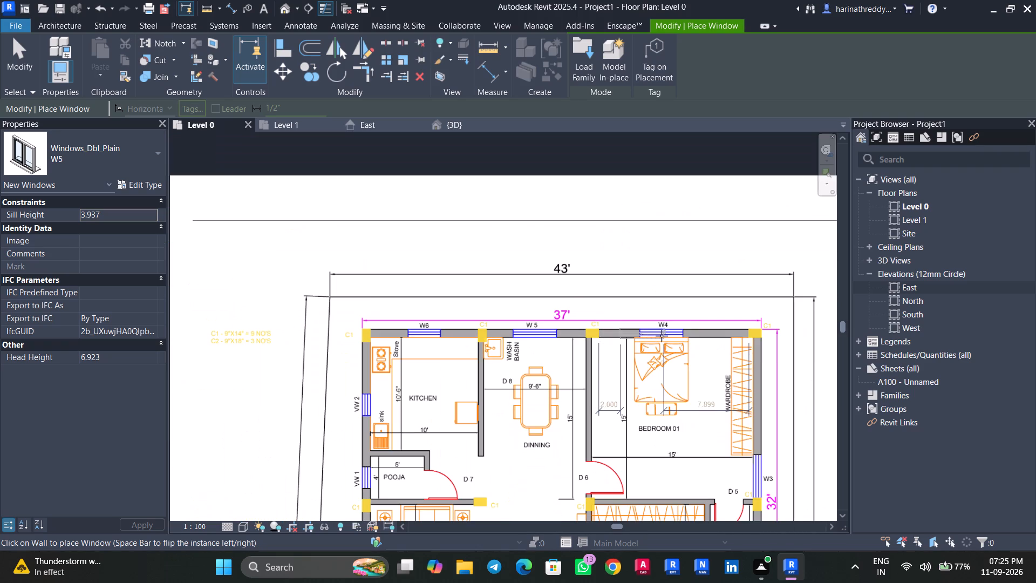
{"action": "key", "text": "Escape"}
Use the Scale tool on the PDF image to measure the width of the W4 mark at Bedroom 01.
{"action": "left_click", "coordinate": [555, 257]}
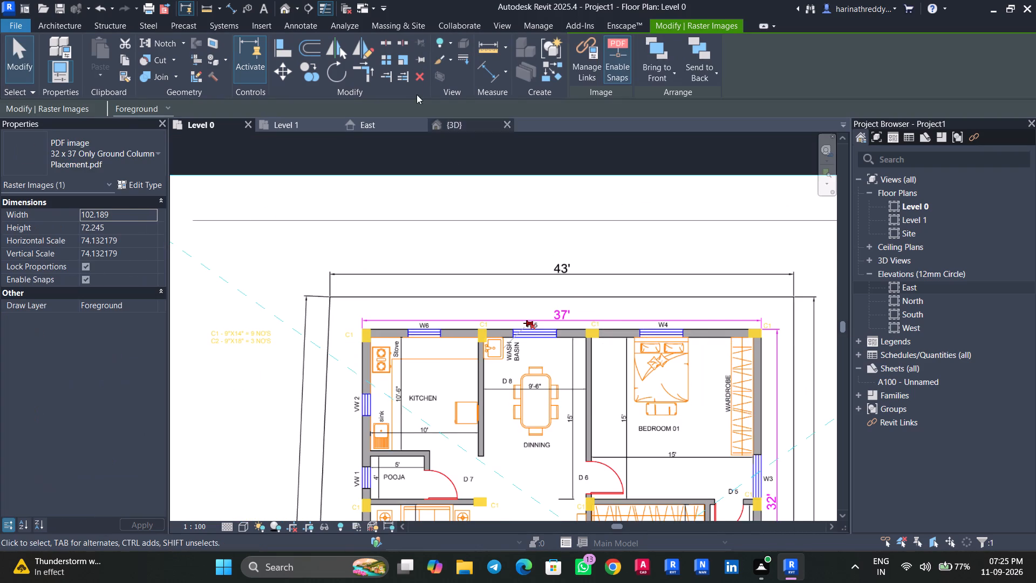
{"action": "left_click", "coordinate": [401, 65]}
{"action": "scroll", "coordinate": [680, 338], "scroll_direction": "up", "scroll_amount": 13}
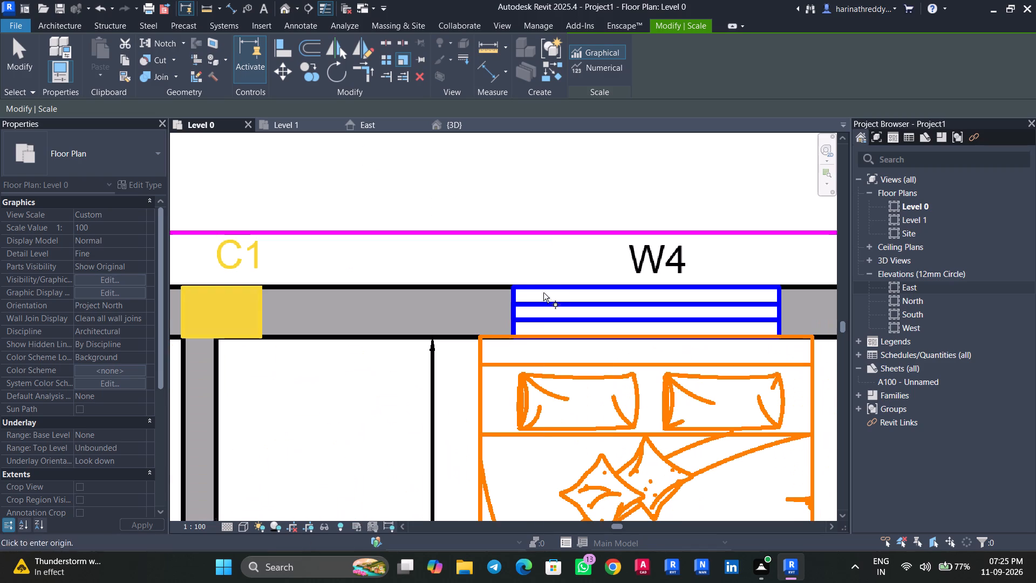
{"action": "left_click", "coordinate": [513, 288]}
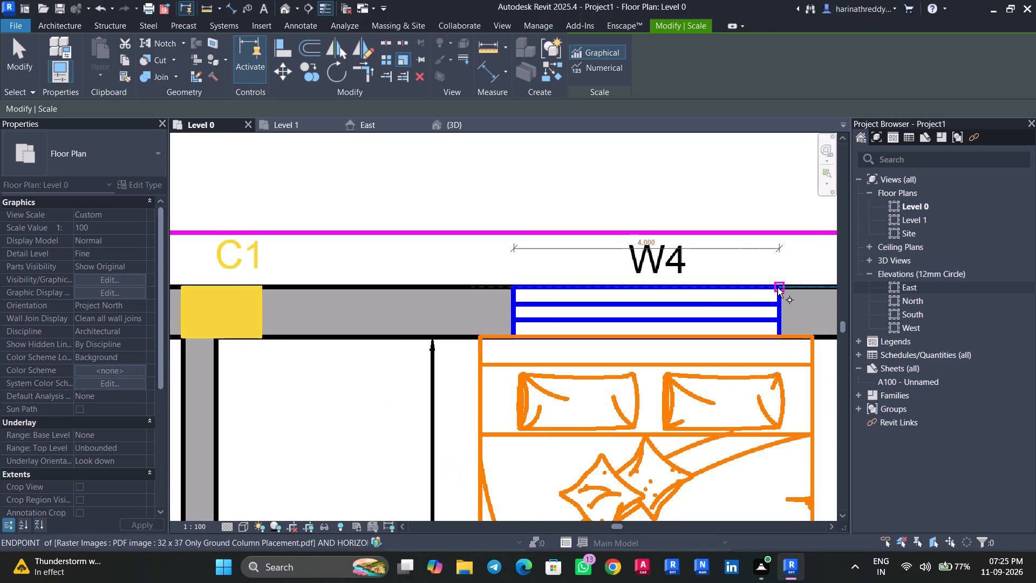
{"action": "key", "text": "Escape"}
{"action": "scroll", "coordinate": [646, 383], "scroll_direction": "down", "scroll_amount": 11}
{"action": "middle_click_drag", "start_coordinate": [645, 381], "coordinate": [617, 350]}
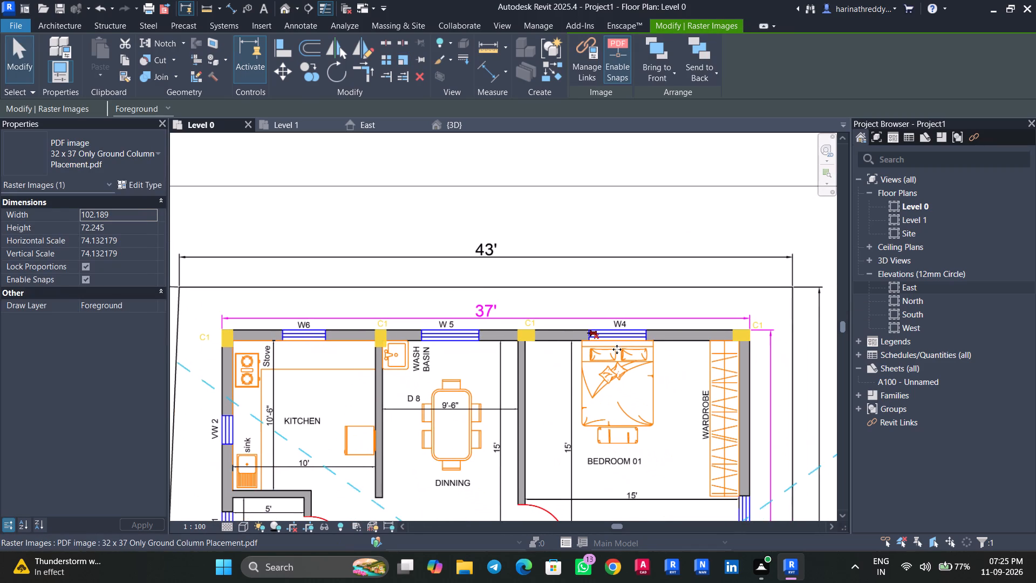
{"action": "key", "text": "Escape"}
Start a window placement and duplicate type W5 as W4, with a rough width of 4'.
{"action": "type", "text": "WN"}
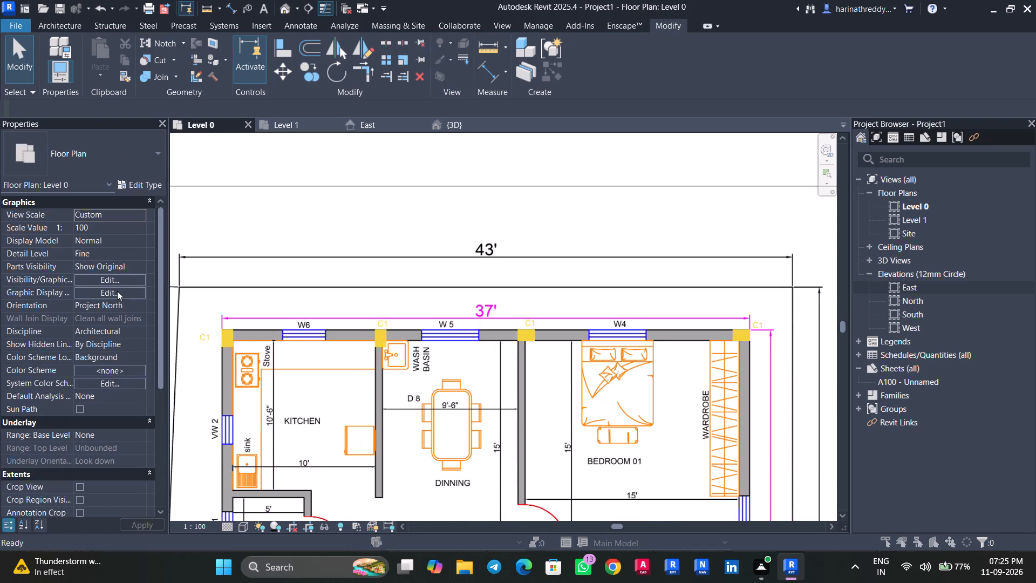
{"action": "left_click", "coordinate": [628, 159]}
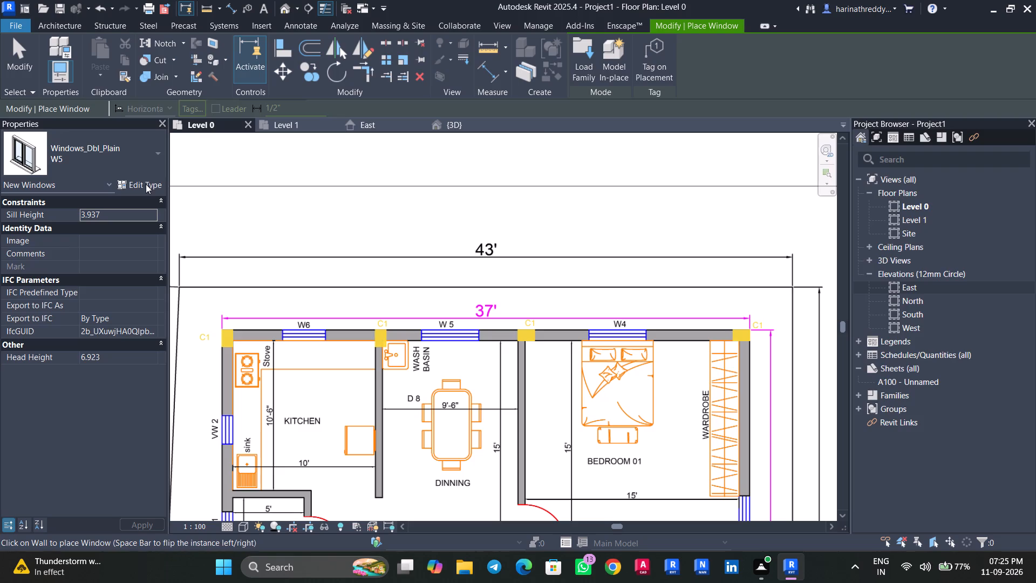
{"action": "left_click", "coordinate": [146, 186]}
{"action": "left_click", "coordinate": [986, 118]}
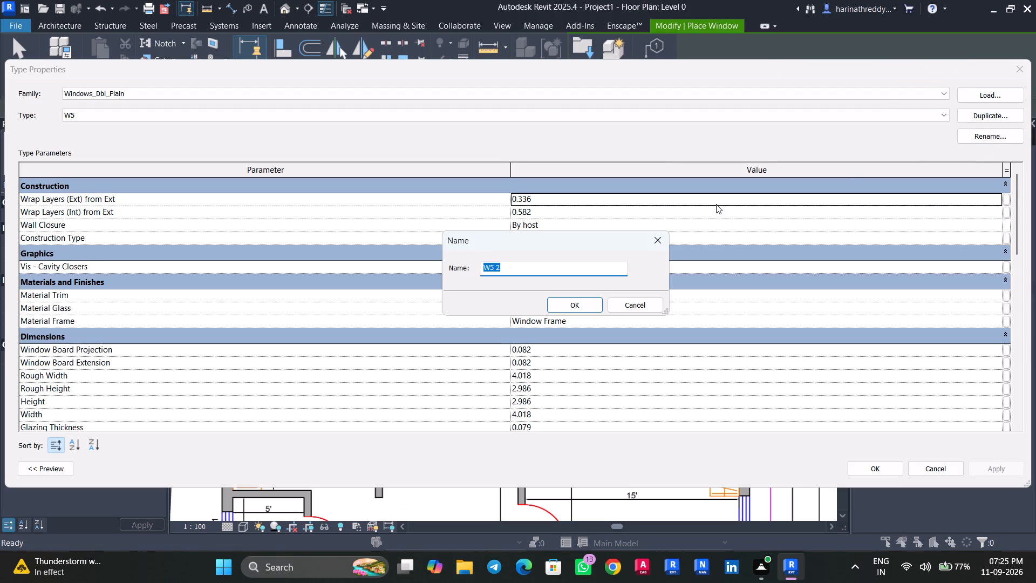
{"action": "type", "text": "W4"}
{"action": "left_click", "coordinate": [577, 306]}
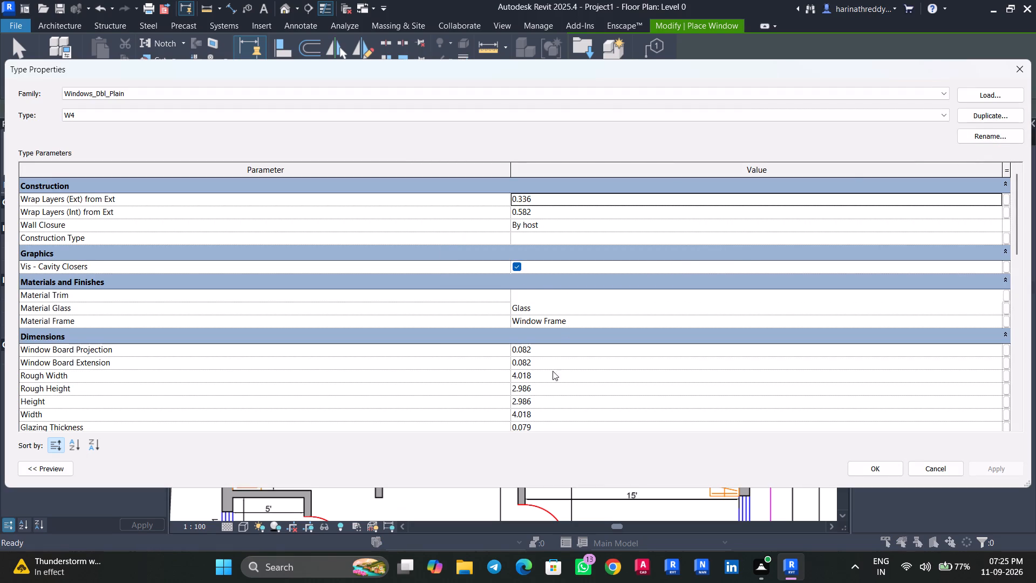
{"action": "left_click", "coordinate": [555, 377]}
{"action": "key", "text": "4"}
{"action": "key", "text": "apostrophe"}
{"action": "key", "text": "Return"}
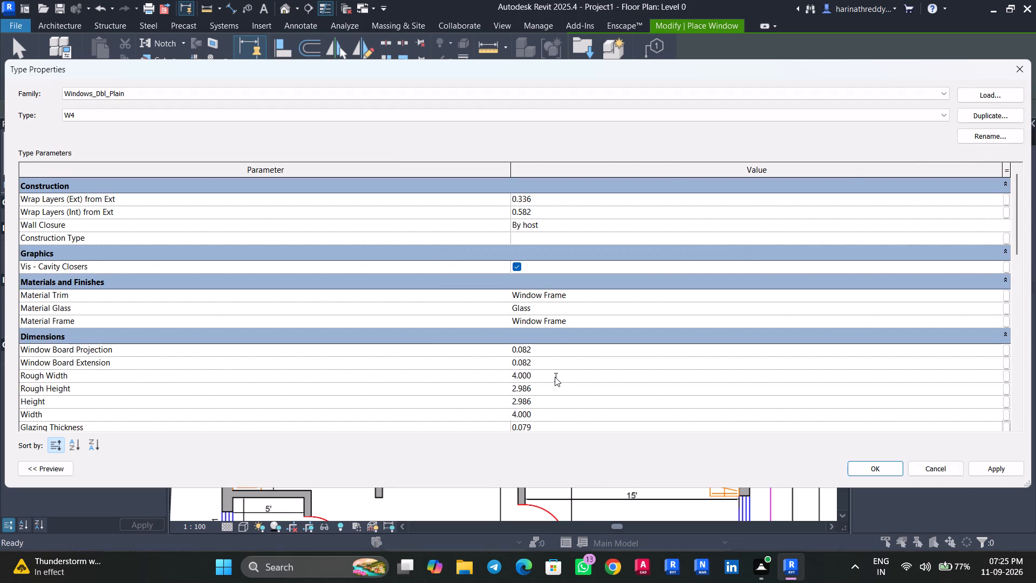
{"action": "left_click", "coordinate": [987, 468]}
{"action": "left_click", "coordinate": [871, 461]}
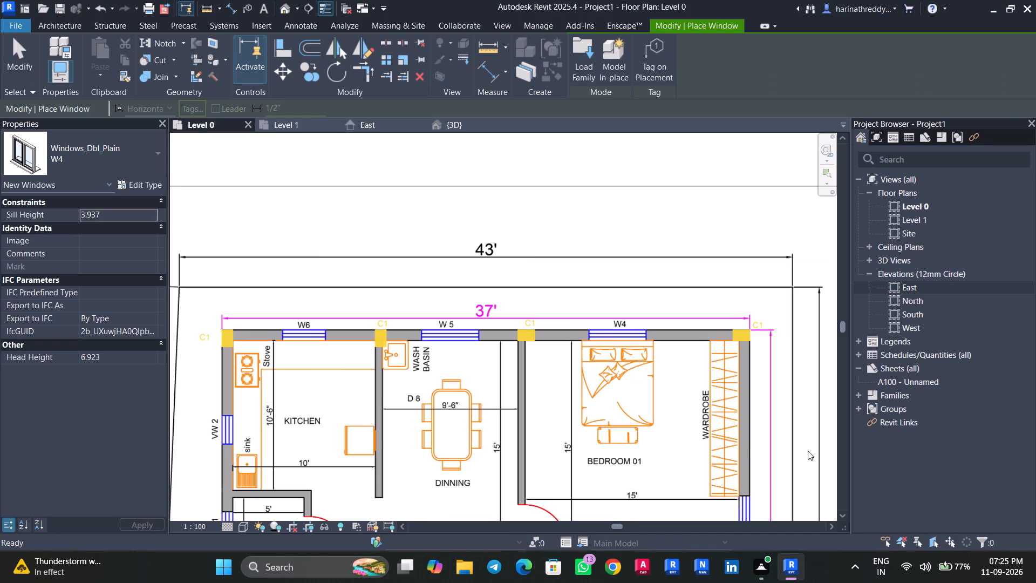
Place the W4 window in Bedroom 01's outer wall, aligned with the plan's W4 mark.
{"action": "scroll", "coordinate": [636, 330], "scroll_direction": "up", "scroll_amount": 10}
{"action": "scroll", "coordinate": [615, 336], "scroll_direction": "down", "scroll_amount": 1}
{"action": "scroll", "coordinate": [615, 336], "scroll_direction": "up", "scroll_amount": 1}
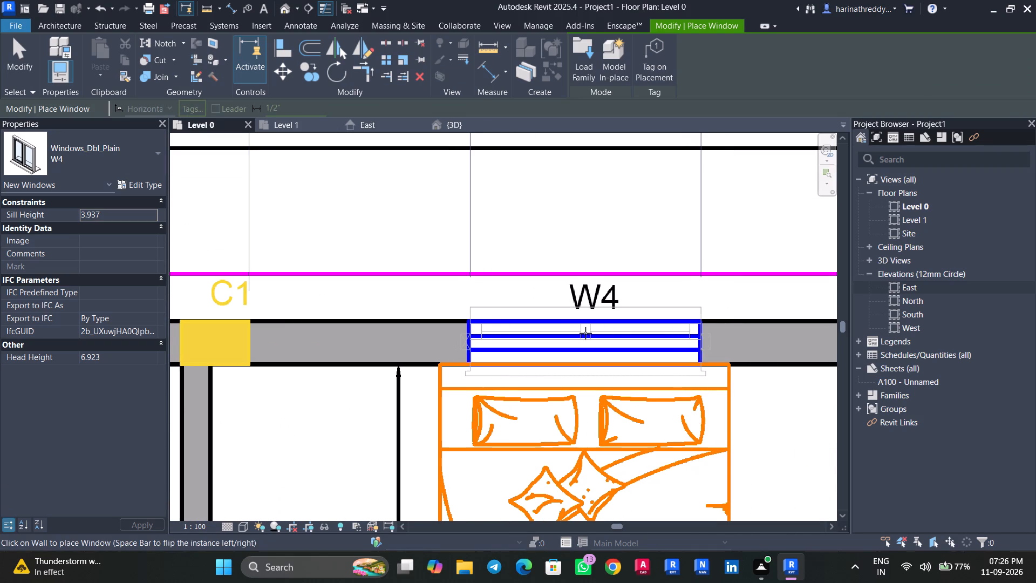
{"action": "left_click", "coordinate": [582, 333]}
{"action": "scroll", "coordinate": [576, 334], "scroll_direction": "down", "scroll_amount": 9}
{"action": "scroll", "coordinate": [576, 334], "scroll_direction": "up", "scroll_amount": 1}
{"action": "scroll", "coordinate": [576, 334], "scroll_direction": "down", "scroll_amount": 2}
{"action": "scroll", "coordinate": [576, 334], "scroll_direction": "up", "scroll_amount": 1}
{"action": "scroll", "coordinate": [576, 334], "scroll_direction": "down", "scroll_amount": 1}
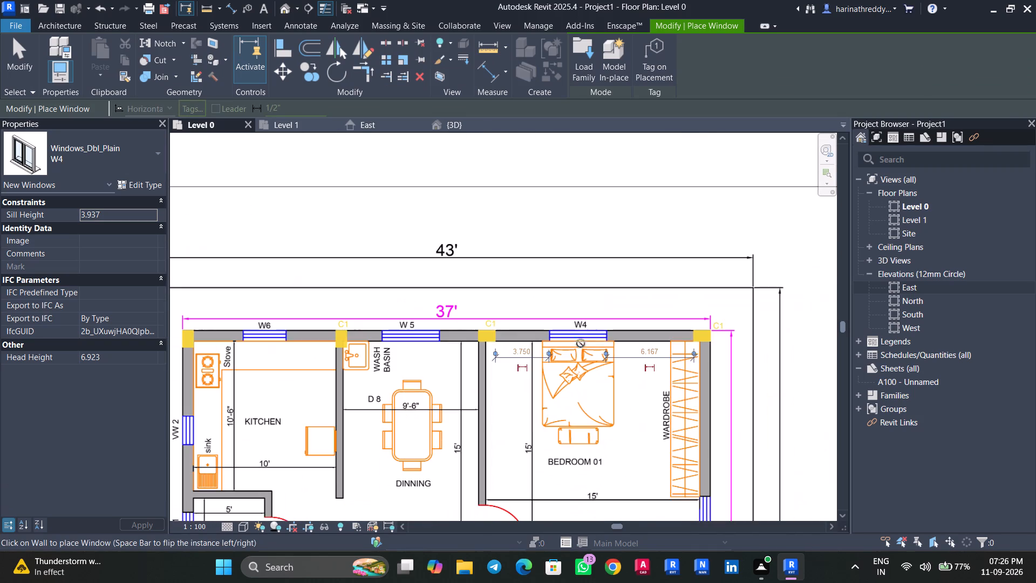
{"action": "scroll", "coordinate": [684, 443], "scroll_direction": "up", "scroll_amount": 1}
{"action": "middle_click_drag", "start_coordinate": [684, 441], "coordinate": [635, 220]}
{"action": "key", "text": "Escape"}
{"action": "scroll", "coordinate": [687, 337], "scroll_direction": "up", "scroll_amount": 5}
{"action": "key", "text": "Escape"}
Use the Scale tool on the PDF image to measure the length of the W3 mark down to column C1.
{"action": "left_click", "coordinate": [679, 332]}
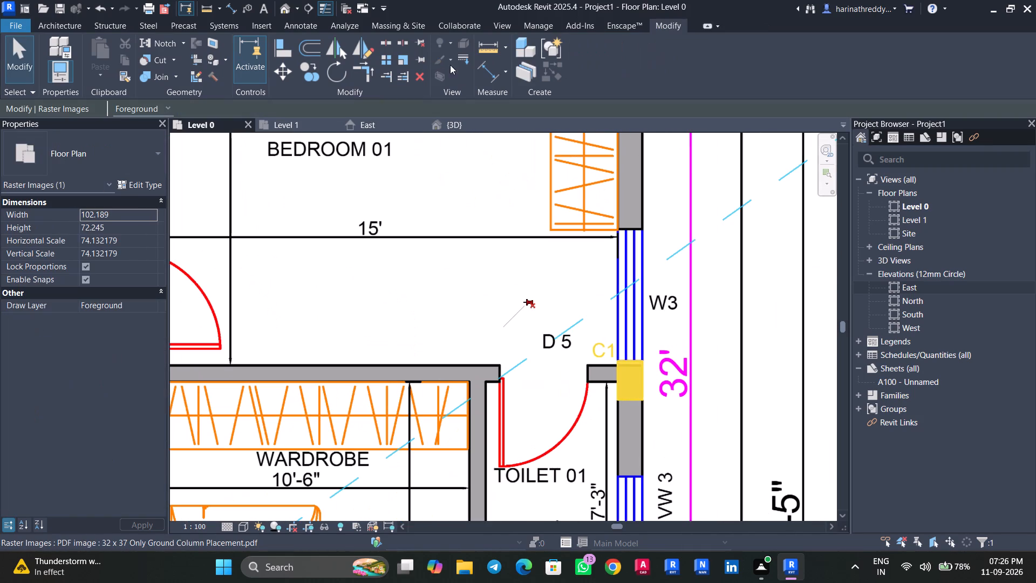
{"action": "left_click", "coordinate": [408, 60]}
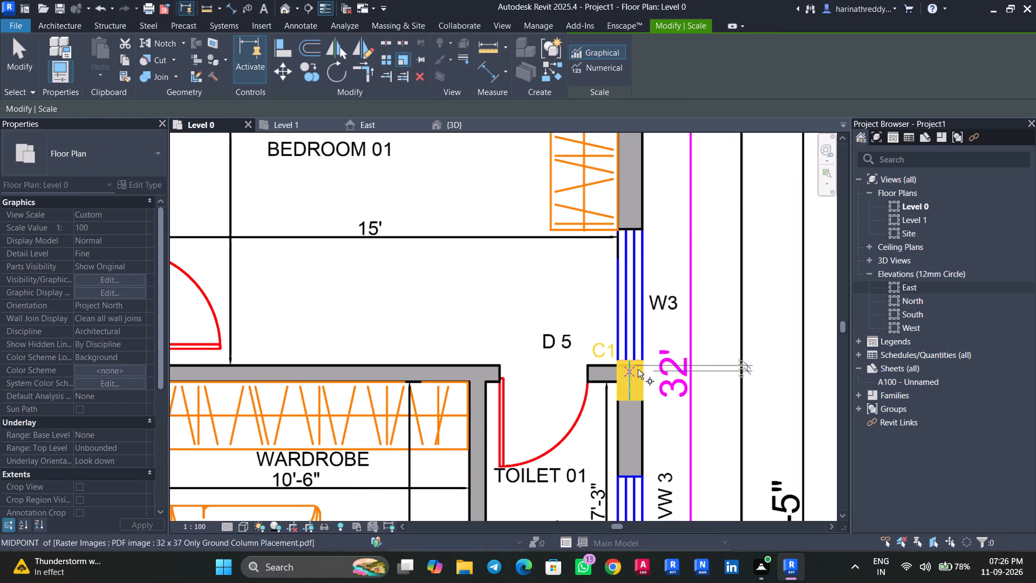
{"action": "left_click", "coordinate": [644, 229]}
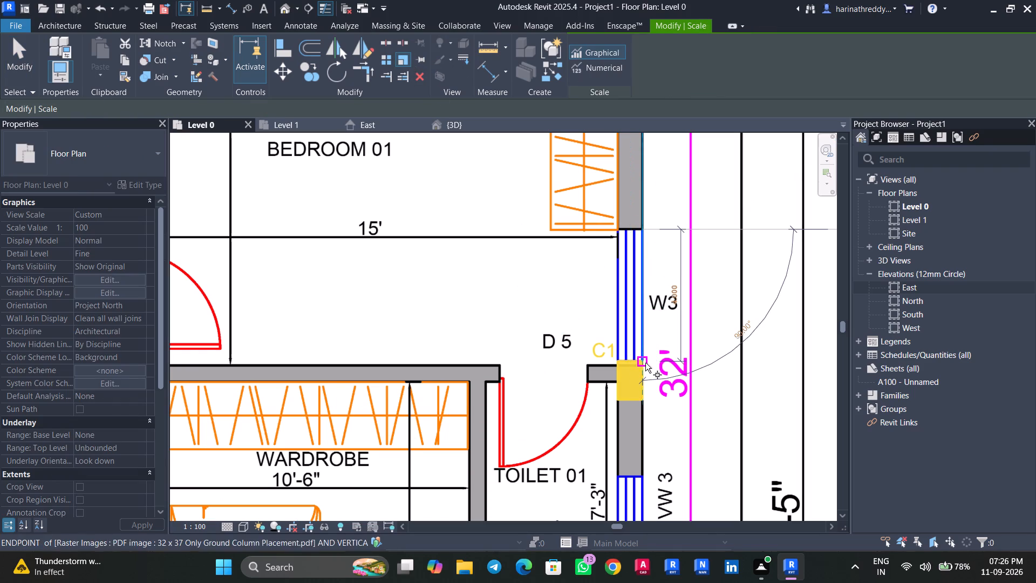
{"action": "scroll", "coordinate": [644, 367], "scroll_direction": "up", "scroll_amount": 7}
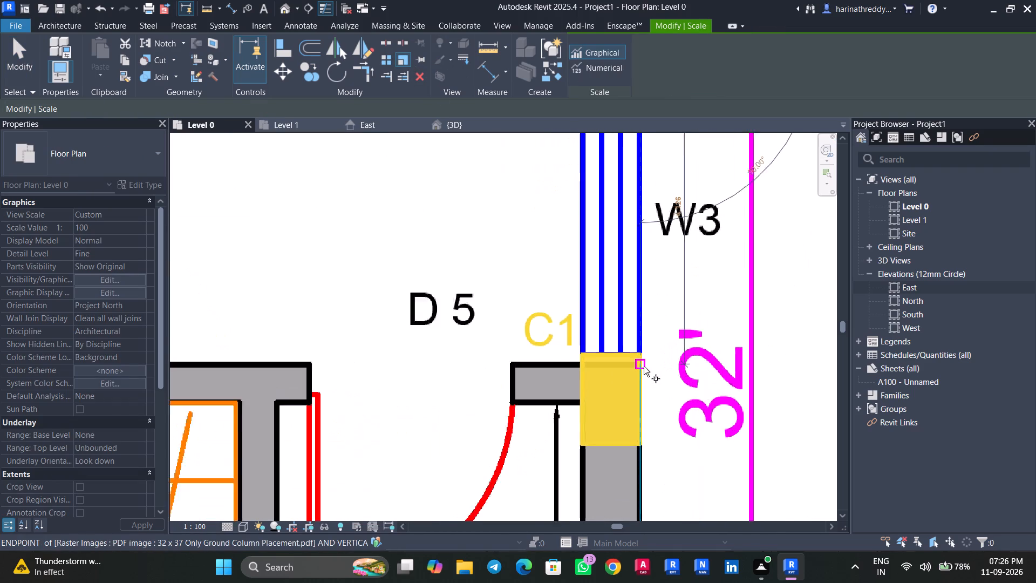
{"action": "scroll", "coordinate": [644, 367], "scroll_direction": "up", "scroll_amount": 1}
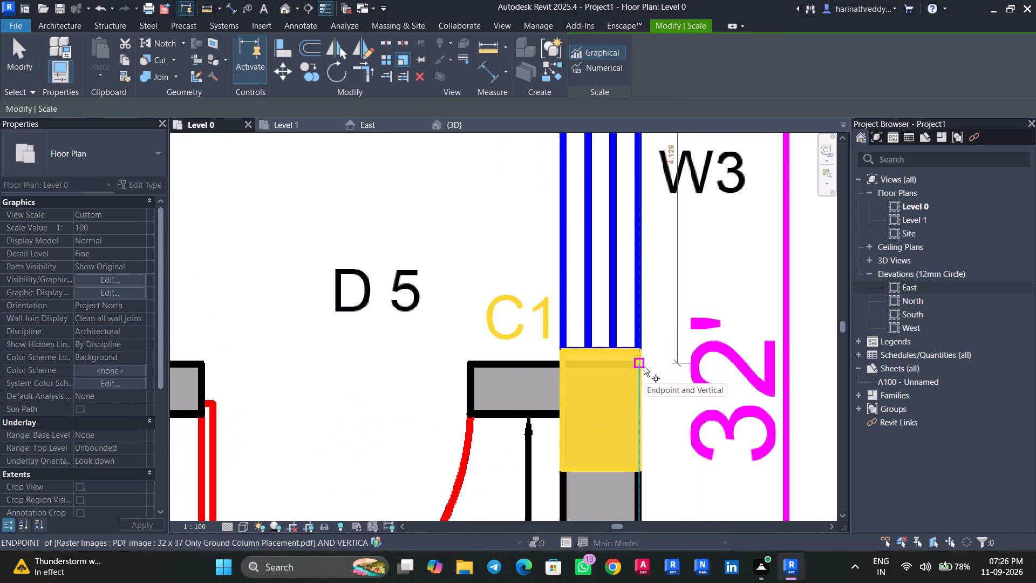
{"action": "key", "text": "Escape"}
{"action": "key", "text": "Escape"}
{"action": "scroll", "coordinate": [644, 367], "scroll_direction": "down", "scroll_amount": 10}
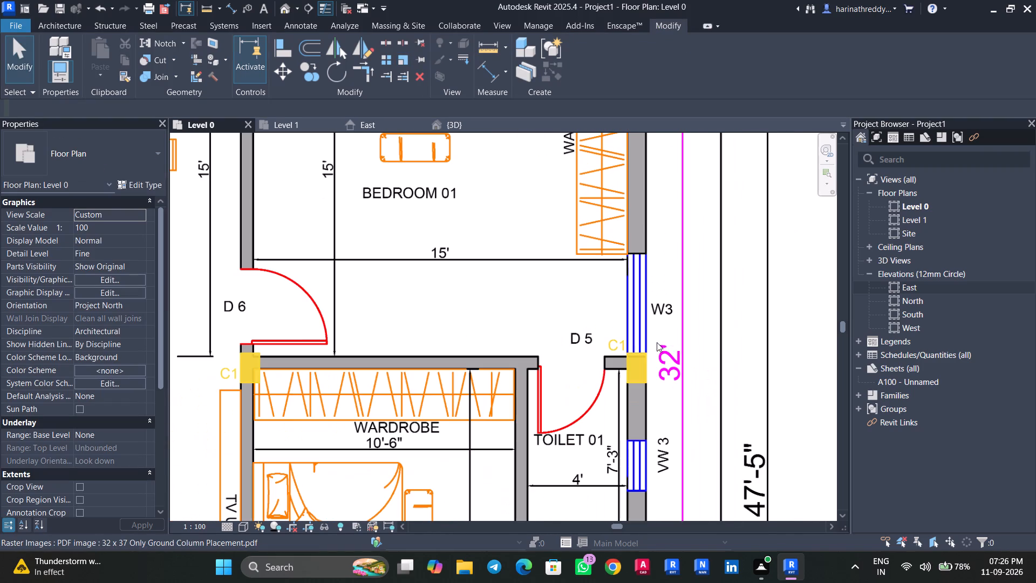
Start a window placement and duplicate type W4 as W3, with a rough width of 4.136'.
{"action": "key", "text": "w"}
{"action": "key", "text": "n"}
{"action": "left_click", "coordinate": [135, 184]}
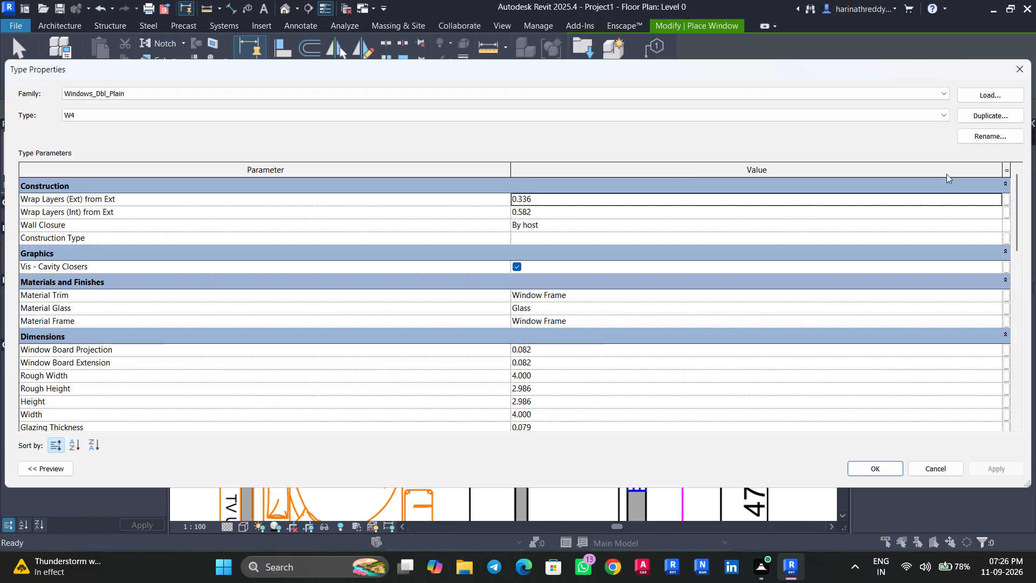
{"action": "left_click", "coordinate": [991, 118]}
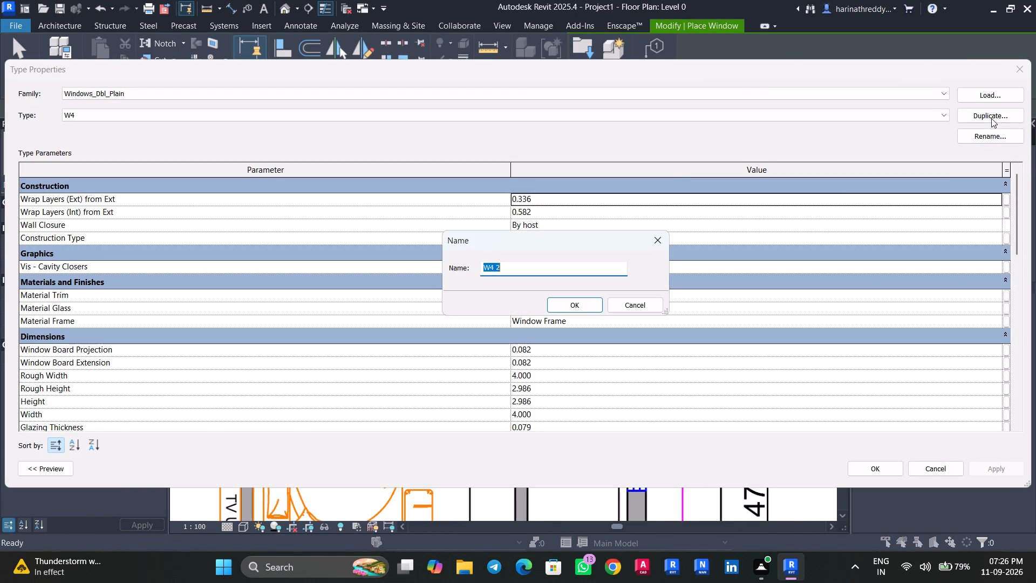
{"action": "type", "text": "W3"}
{"action": "left_click", "coordinate": [581, 304]}
{"action": "left_click", "coordinate": [561, 376]}
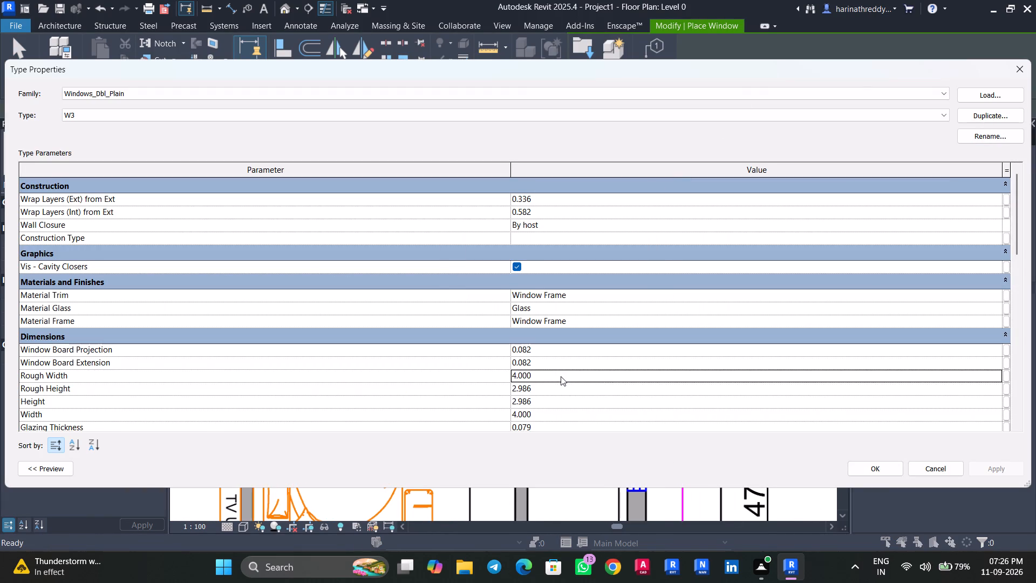
{"action": "type", "text": "4.136"}
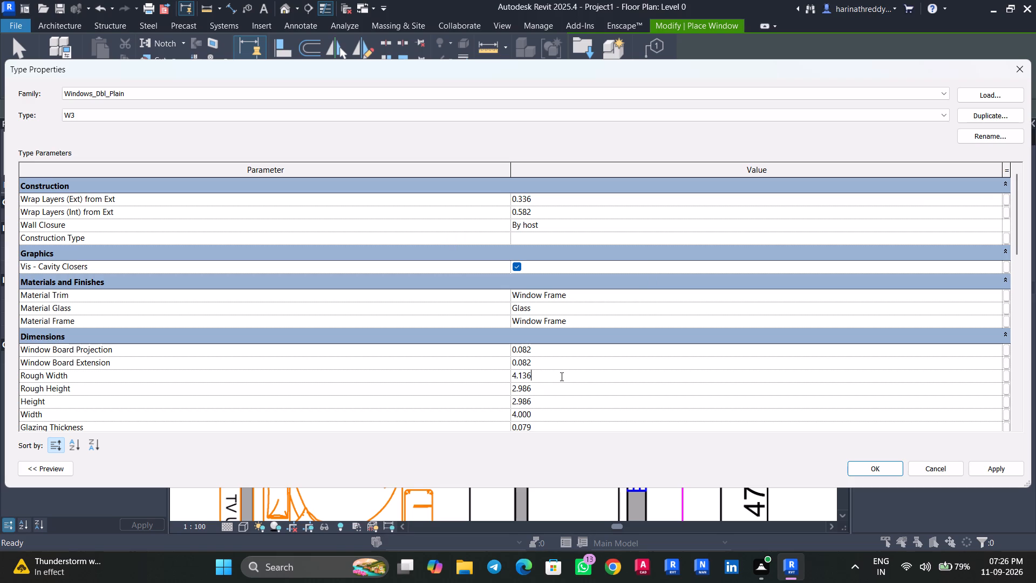
{"action": "left_click", "coordinate": [1017, 478]}
{"action": "left_click", "coordinate": [985, 465]}
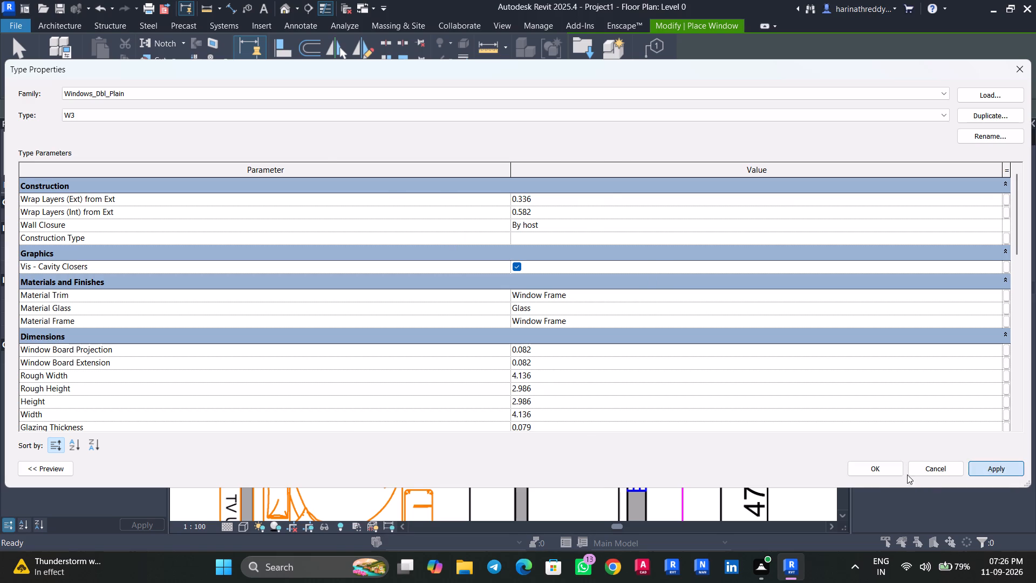
{"action": "left_click", "coordinate": [903, 471]}
Place the W3 window in Bedroom 01's outer wall at the plan's W3 mark, just above column C1.
{"action": "scroll", "coordinate": [632, 313], "scroll_direction": "up", "scroll_amount": 6}
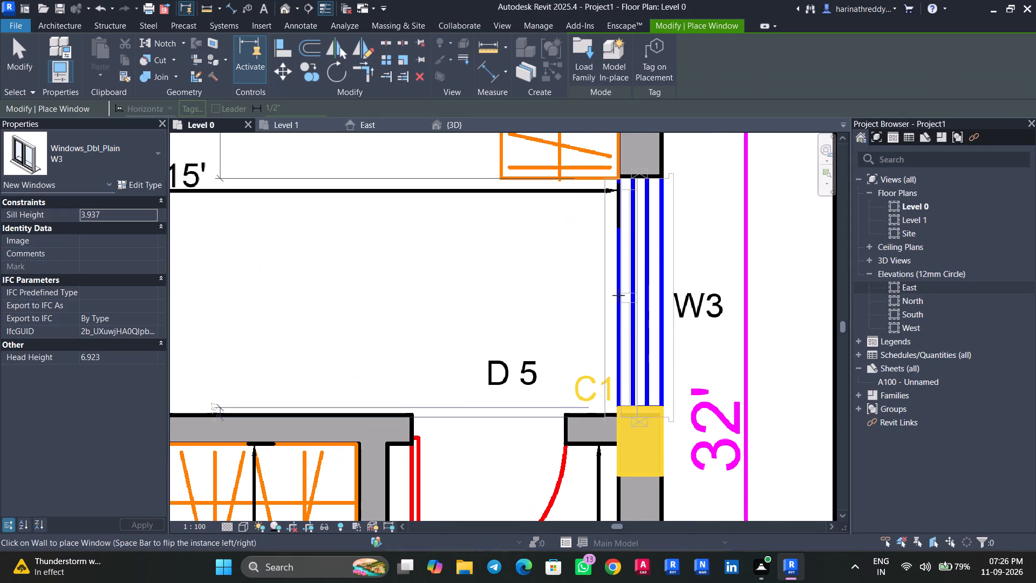
{"action": "left_click", "coordinate": [650, 294]}
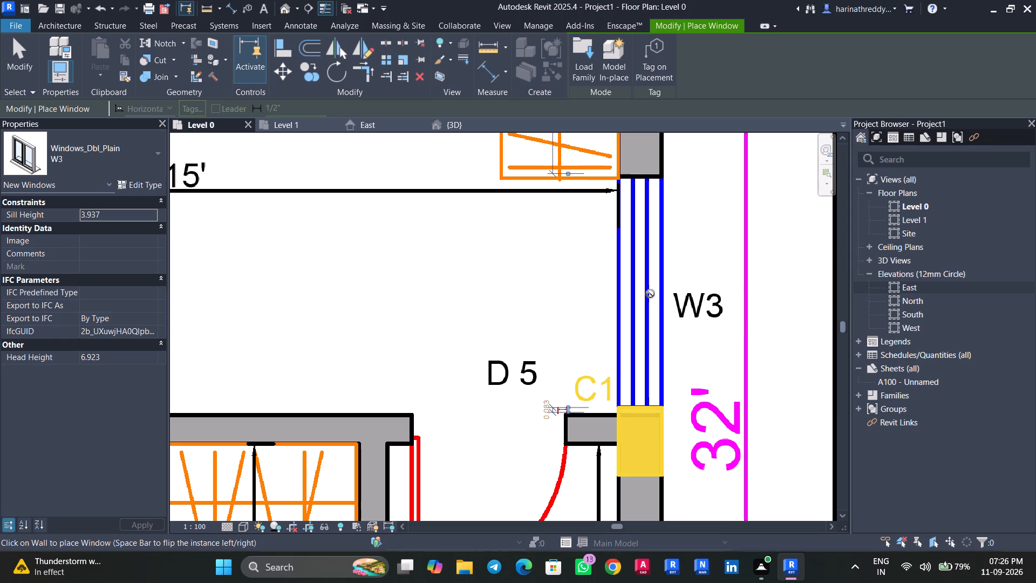
{"action": "key", "text": "Escape"}
{"action": "scroll", "coordinate": [668, 320], "scroll_direction": "down", "scroll_amount": 1}
{"action": "scroll", "coordinate": [668, 320], "scroll_direction": "up", "scroll_amount": 1}
{"action": "scroll", "coordinate": [668, 320], "scroll_direction": "down", "scroll_amount": 2}
{"action": "scroll", "coordinate": [668, 320], "scroll_direction": "up", "scroll_amount": 1}
{"action": "scroll", "coordinate": [668, 320], "scroll_direction": "down", "scroll_amount": 7}
{"action": "middle_click_drag", "start_coordinate": [688, 352], "coordinate": [647, 193]}
{"action": "scroll", "coordinate": [647, 193], "scroll_direction": "up", "scroll_amount": 1}
{"action": "key", "text": "Escape"}
{"action": "key", "text": "Escape"}
{"action": "key", "text": "Escape"}
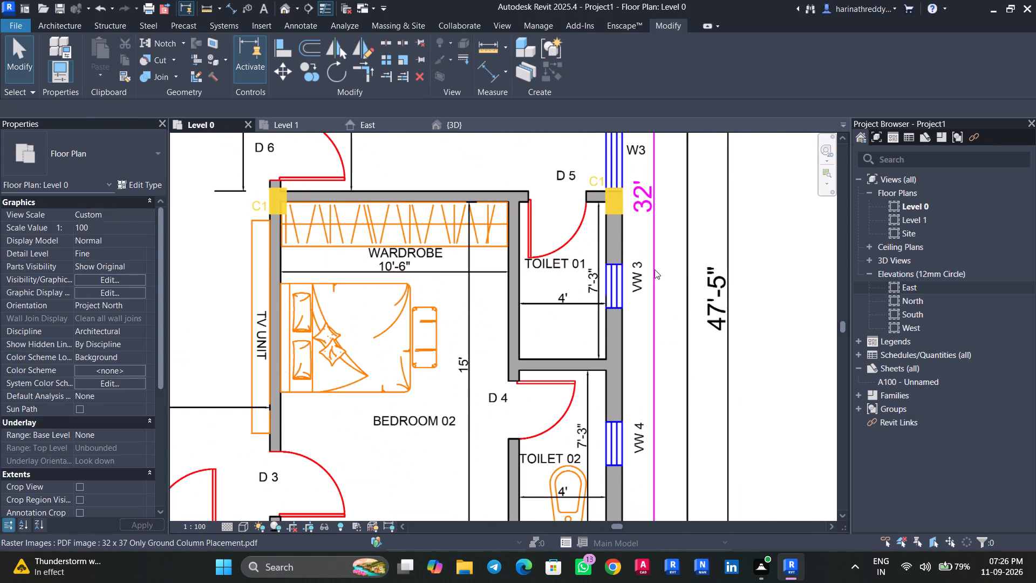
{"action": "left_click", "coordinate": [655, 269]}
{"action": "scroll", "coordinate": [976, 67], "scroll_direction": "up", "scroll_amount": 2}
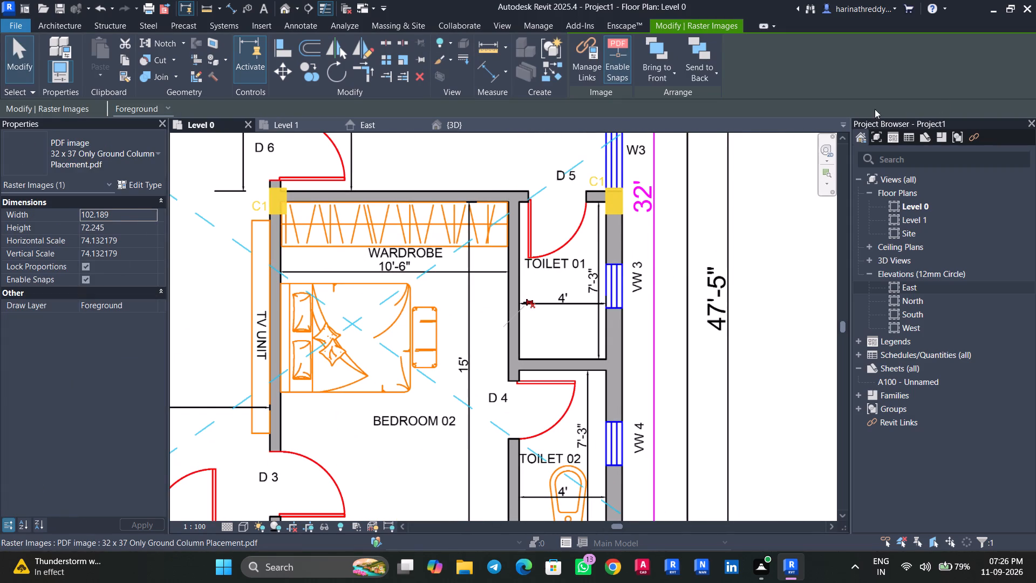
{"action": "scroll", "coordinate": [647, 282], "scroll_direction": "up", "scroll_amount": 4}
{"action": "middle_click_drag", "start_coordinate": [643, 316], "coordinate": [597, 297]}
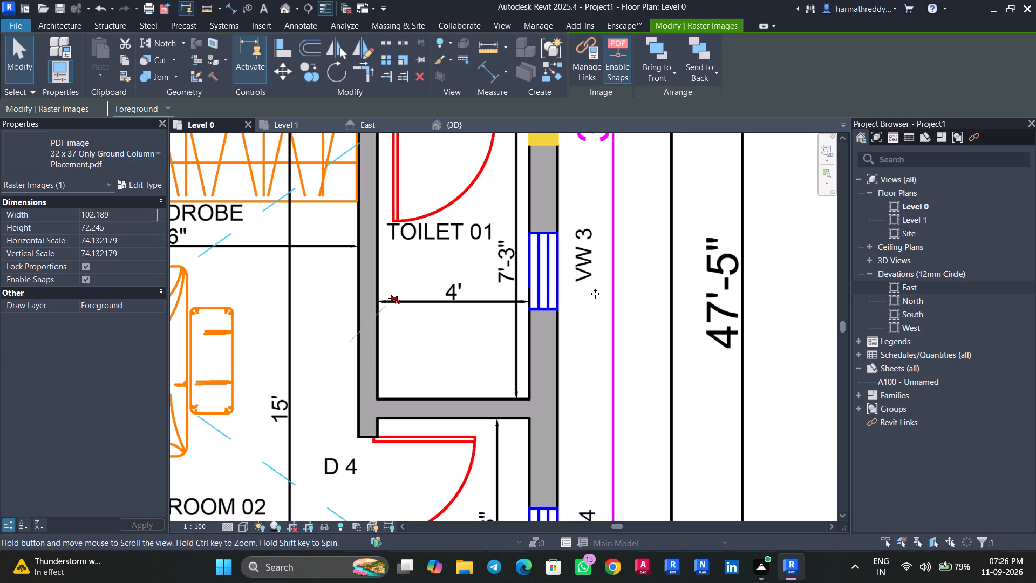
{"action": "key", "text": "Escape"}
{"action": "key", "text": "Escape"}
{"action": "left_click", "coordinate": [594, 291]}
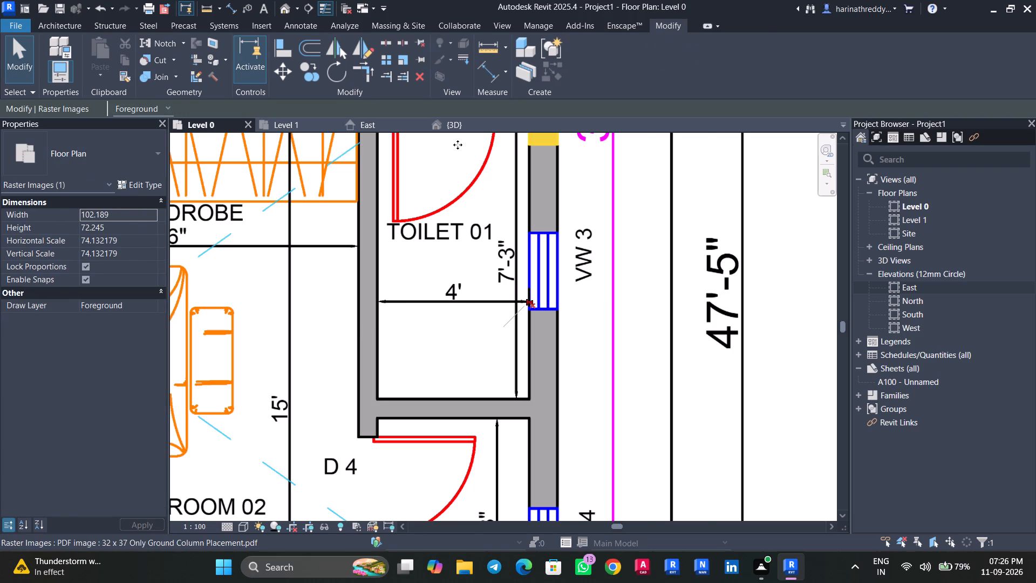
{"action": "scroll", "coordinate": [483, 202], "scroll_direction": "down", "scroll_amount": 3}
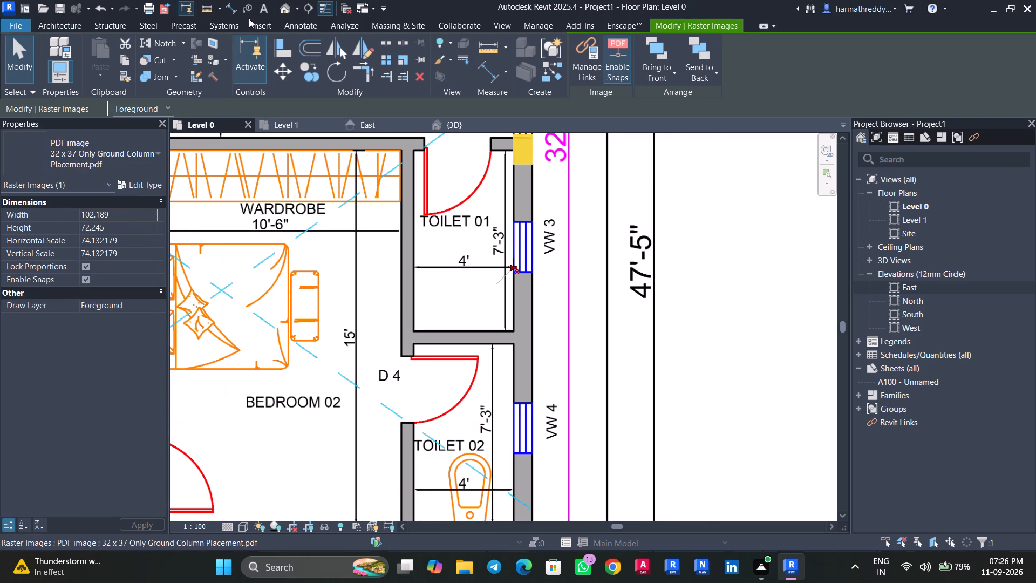
Load the Windows_Sgl_Plain family from the Windows category of the Autodesk family library.
{"action": "left_click", "coordinate": [257, 22]}
{"action": "left_click", "coordinate": [592, 63]}
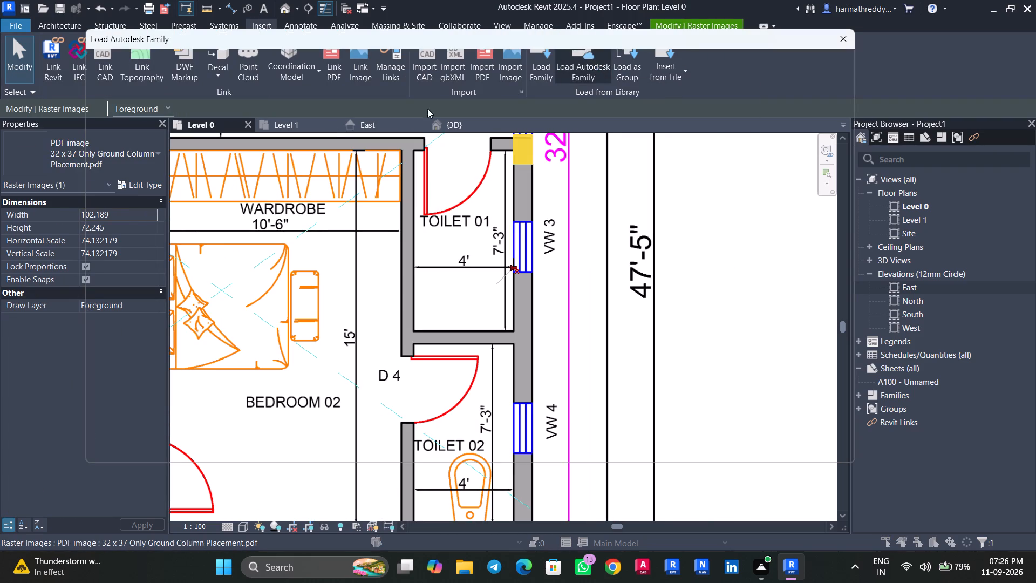
{"action": "left_click", "coordinate": [381, 71]}
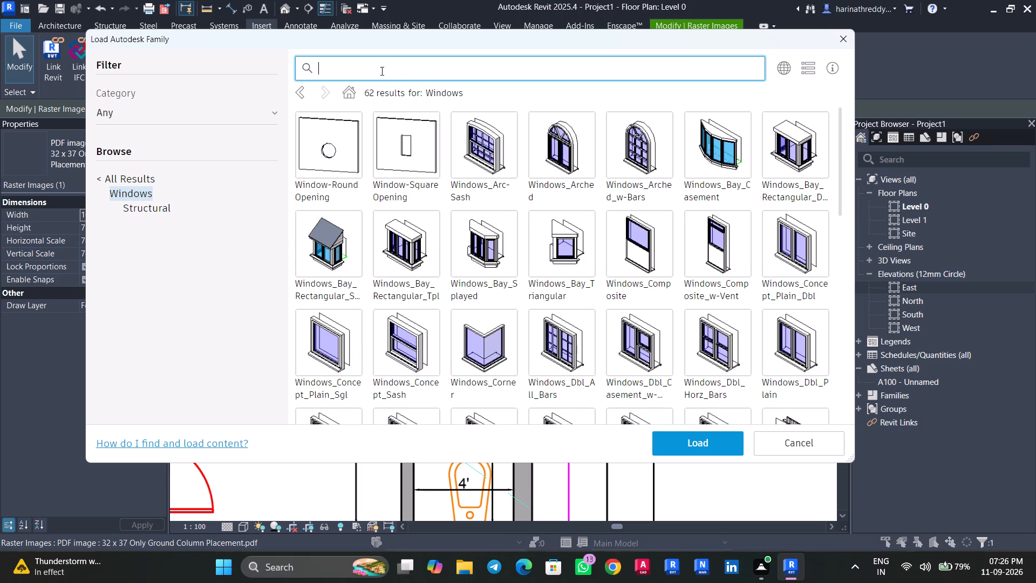
{"action": "scroll", "coordinate": [502, 233], "scroll_direction": "down", "scroll_amount": 6}
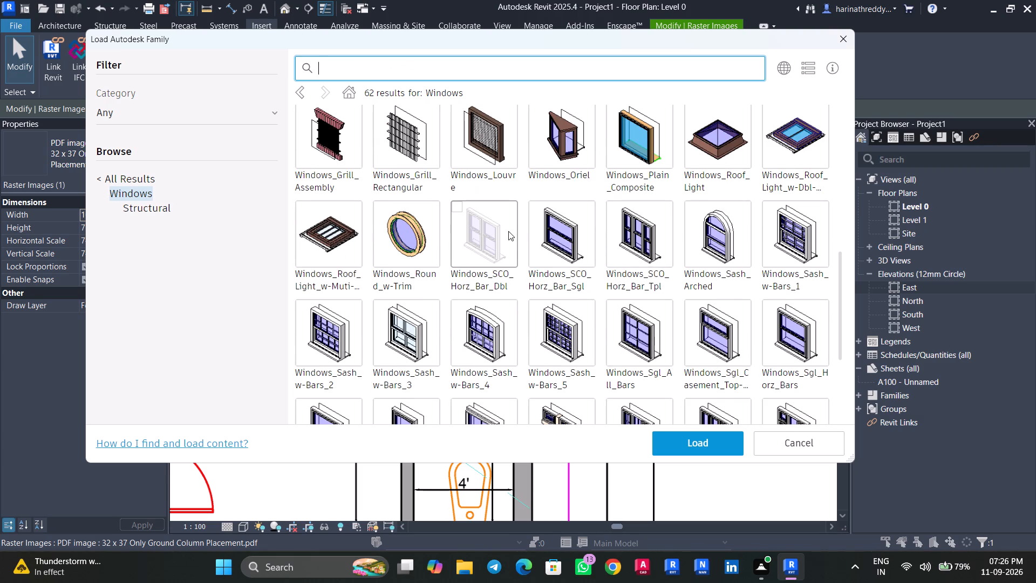
{"action": "scroll", "coordinate": [502, 233], "scroll_direction": "down", "scroll_amount": 6}
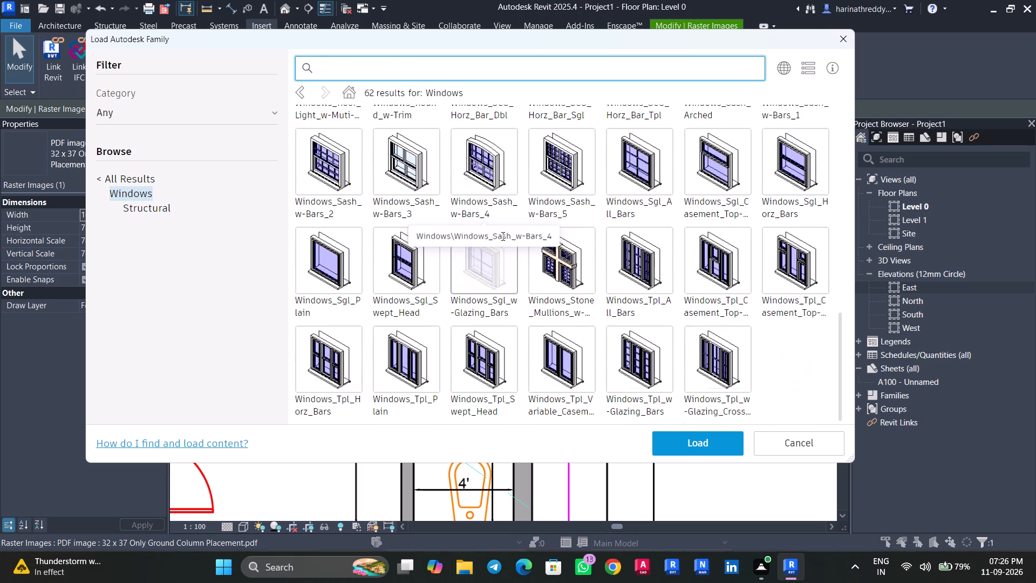
{"action": "scroll", "coordinate": [502, 243], "scroll_direction": "down", "scroll_amount": 3}
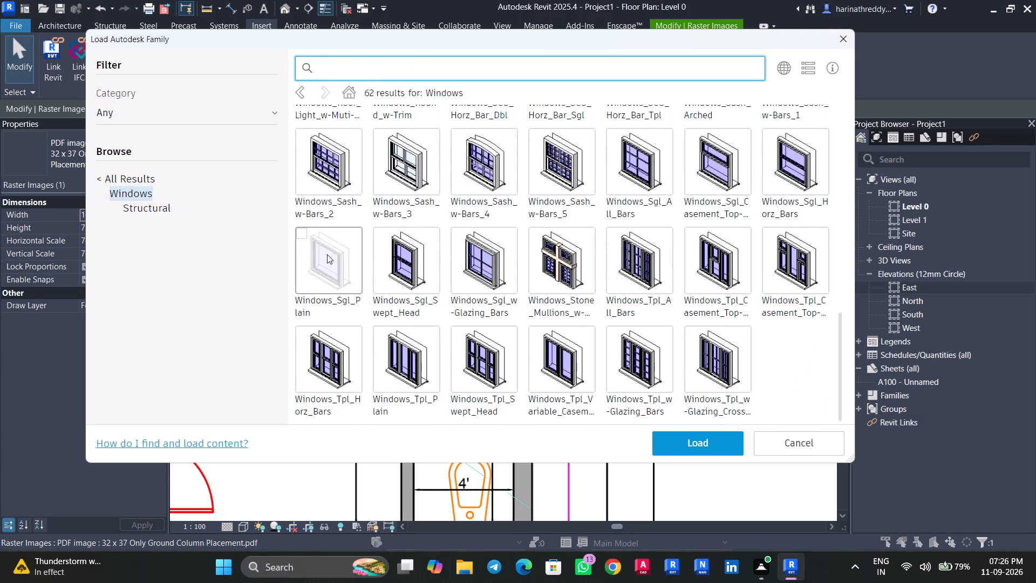
{"action": "left_click", "coordinate": [309, 240]}
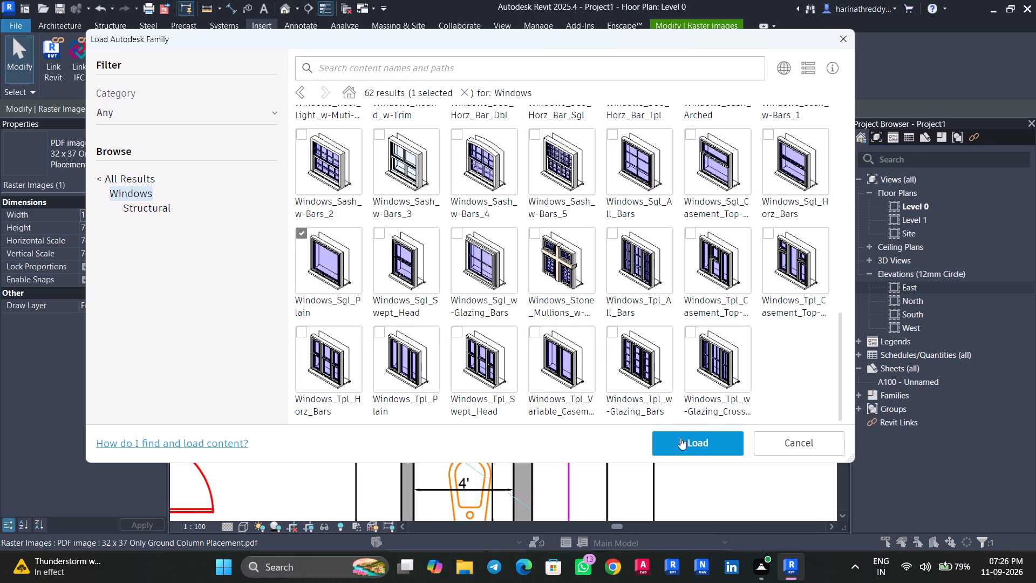
{"action": "left_click", "coordinate": [692, 445]}
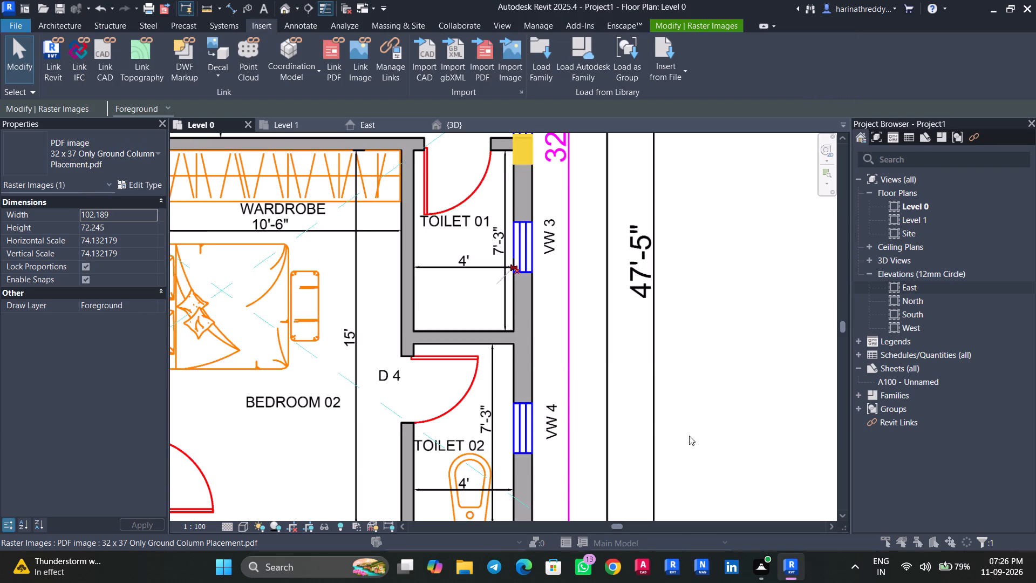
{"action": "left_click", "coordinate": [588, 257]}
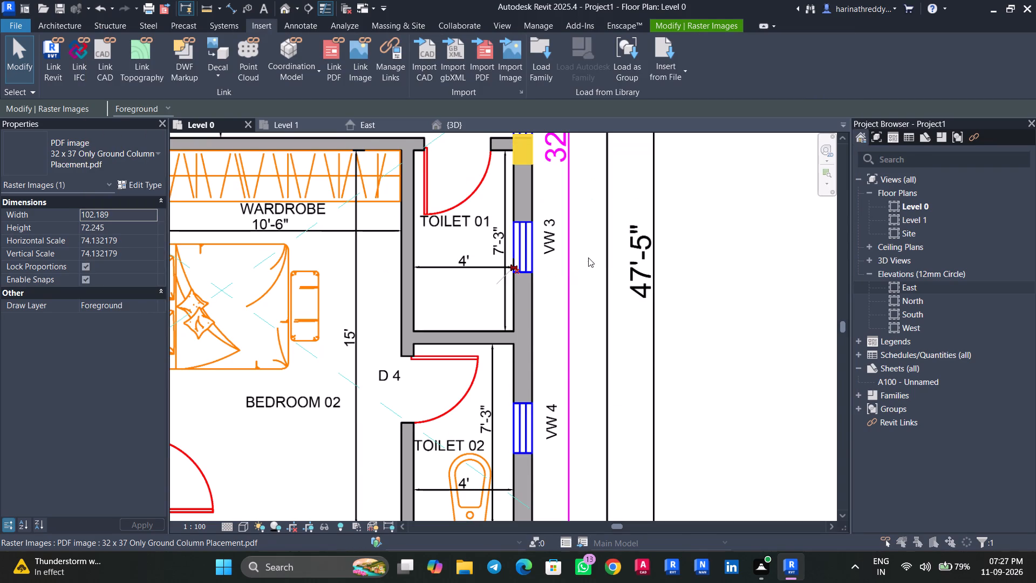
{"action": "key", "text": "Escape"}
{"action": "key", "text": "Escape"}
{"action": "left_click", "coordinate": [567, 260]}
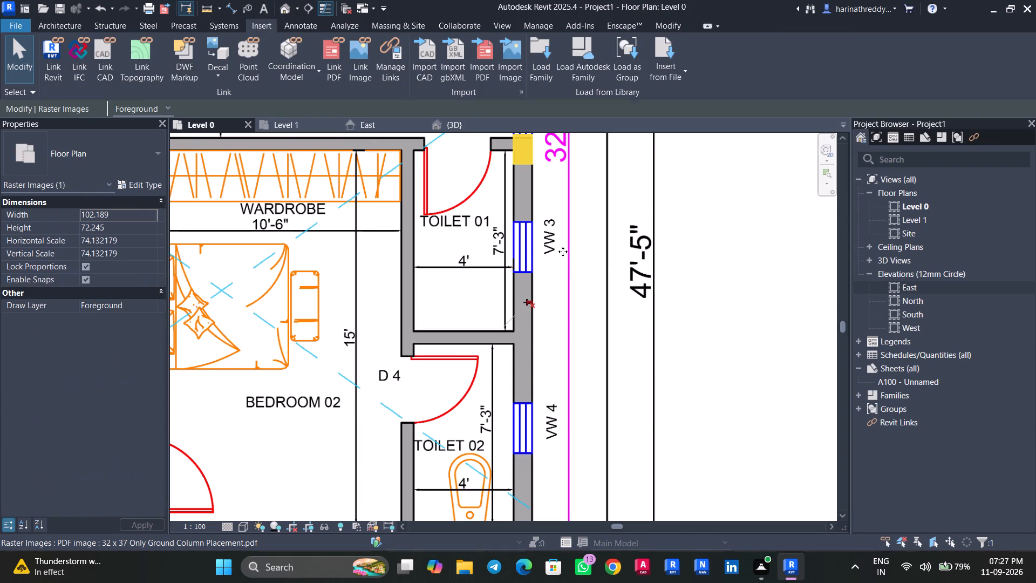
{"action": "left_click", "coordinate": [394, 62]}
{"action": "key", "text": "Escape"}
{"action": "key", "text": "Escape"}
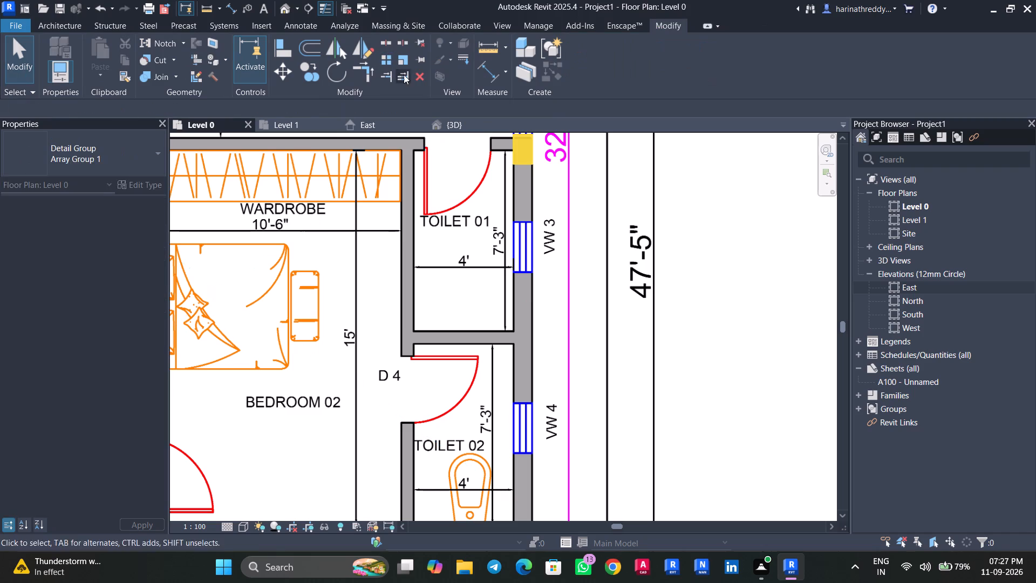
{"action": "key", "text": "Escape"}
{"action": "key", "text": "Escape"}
Use the Scale tool on the PDF image to measure the length of the VW 3 mark at Toilet 01.
{"action": "left_click", "coordinate": [517, 243]}
{"action": "left_click", "coordinate": [405, 63]}
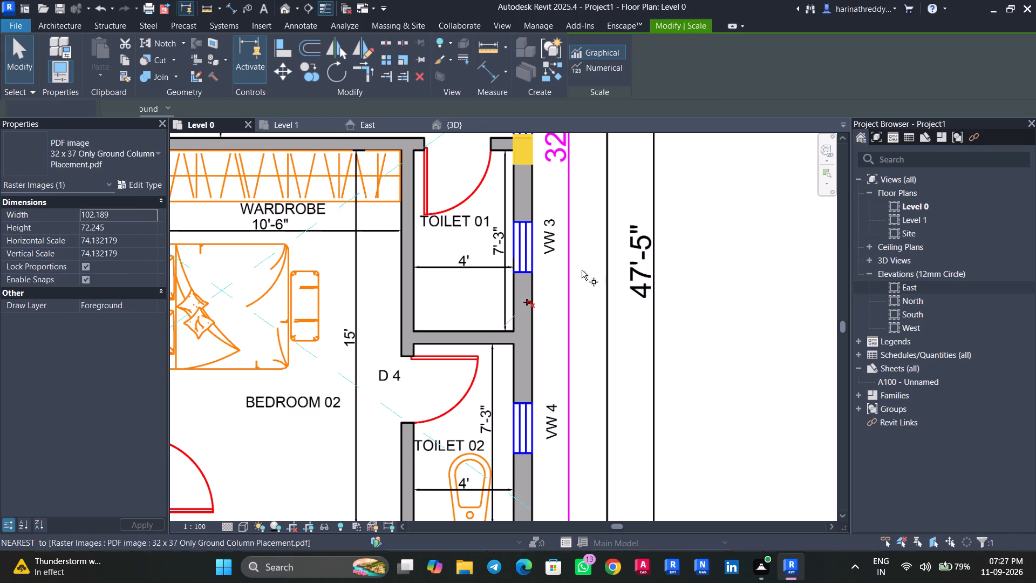
{"action": "scroll", "coordinate": [532, 259], "scroll_direction": "up", "scroll_amount": 7}
{"action": "left_click", "coordinate": [530, 280]}
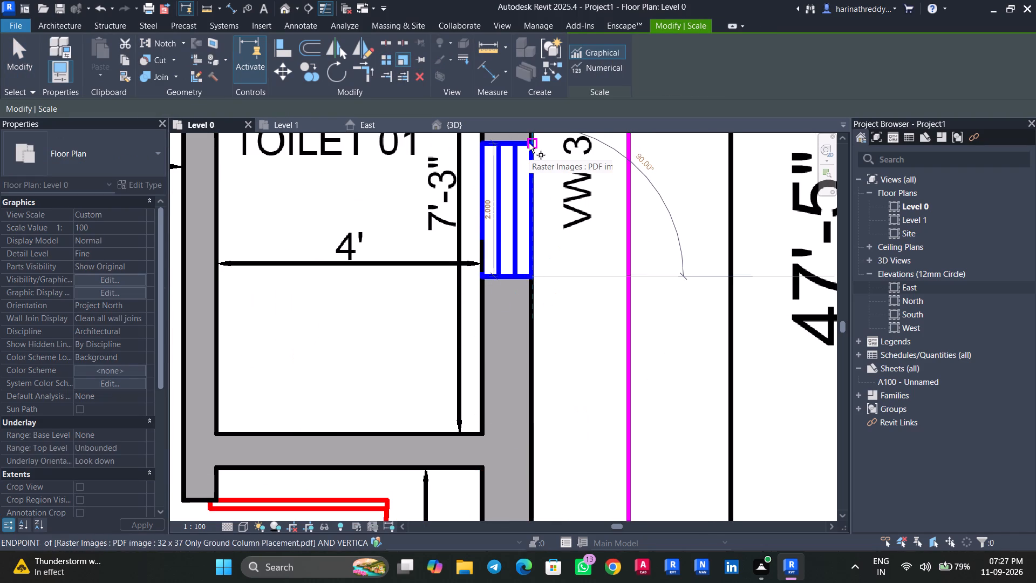
{"action": "scroll", "coordinate": [529, 143], "scroll_direction": "down", "scroll_amount": 4}
{"action": "middle_click_drag", "start_coordinate": [530, 144], "coordinate": [529, 215]}
{"action": "key", "text": "Escape"}
{"action": "key", "text": "Escape"}
Start a window placement with the Windows_Sgl_Plain 910x910mm type.
{"action": "key", "text": "w"}
{"action": "key", "text": "n"}
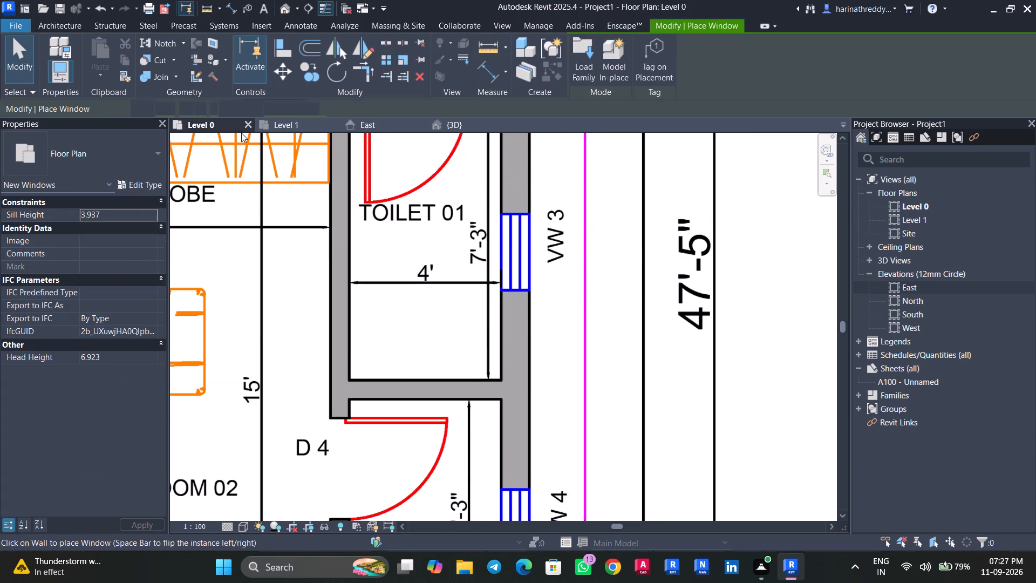
{"action": "left_click", "coordinate": [136, 155]}
{"action": "left_click", "coordinate": [56, 362]}
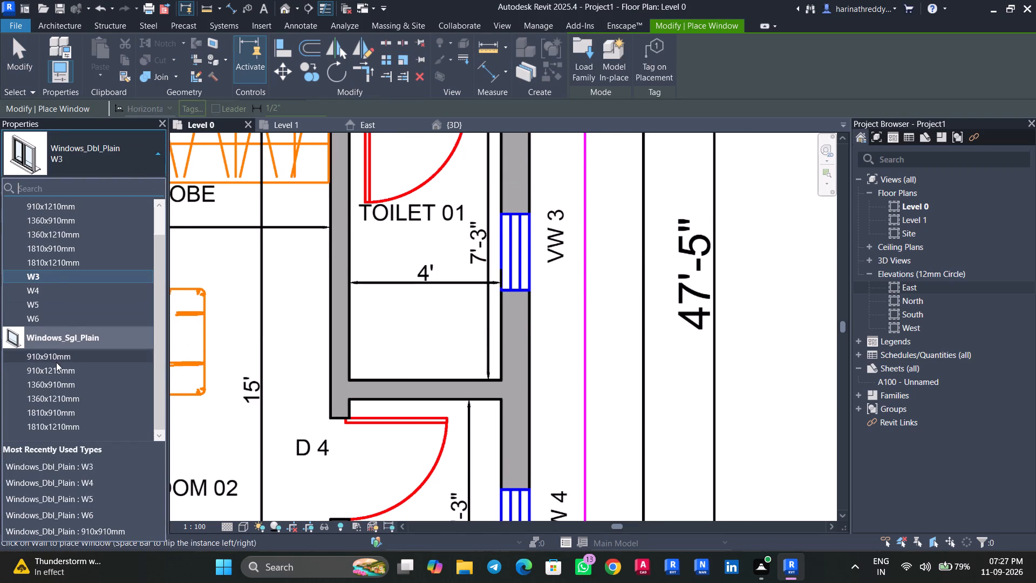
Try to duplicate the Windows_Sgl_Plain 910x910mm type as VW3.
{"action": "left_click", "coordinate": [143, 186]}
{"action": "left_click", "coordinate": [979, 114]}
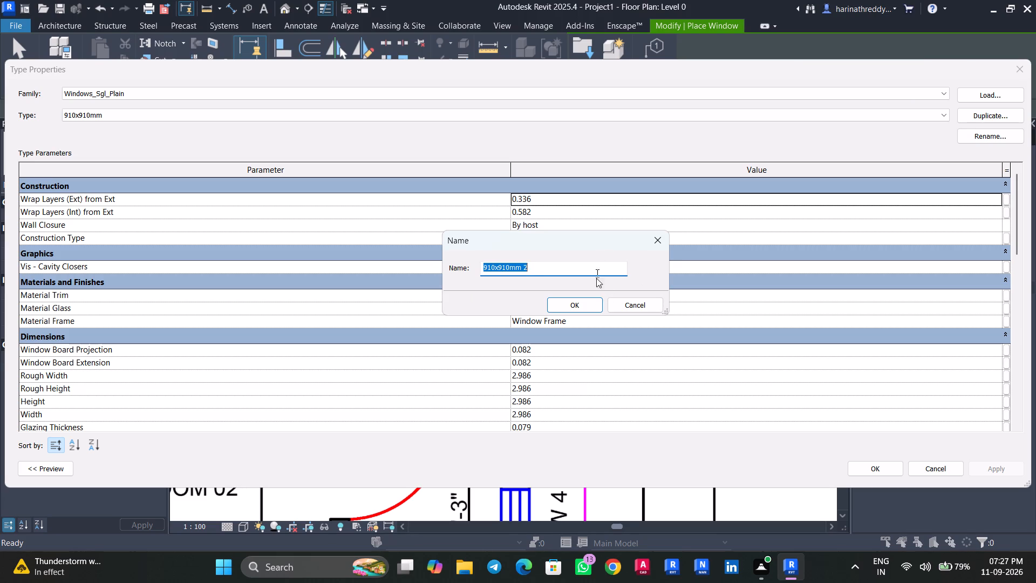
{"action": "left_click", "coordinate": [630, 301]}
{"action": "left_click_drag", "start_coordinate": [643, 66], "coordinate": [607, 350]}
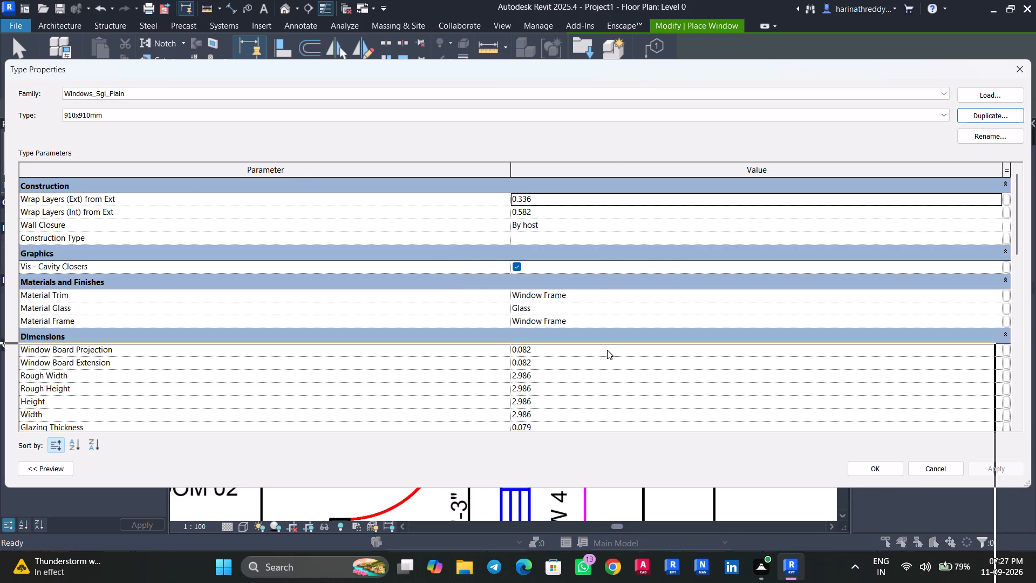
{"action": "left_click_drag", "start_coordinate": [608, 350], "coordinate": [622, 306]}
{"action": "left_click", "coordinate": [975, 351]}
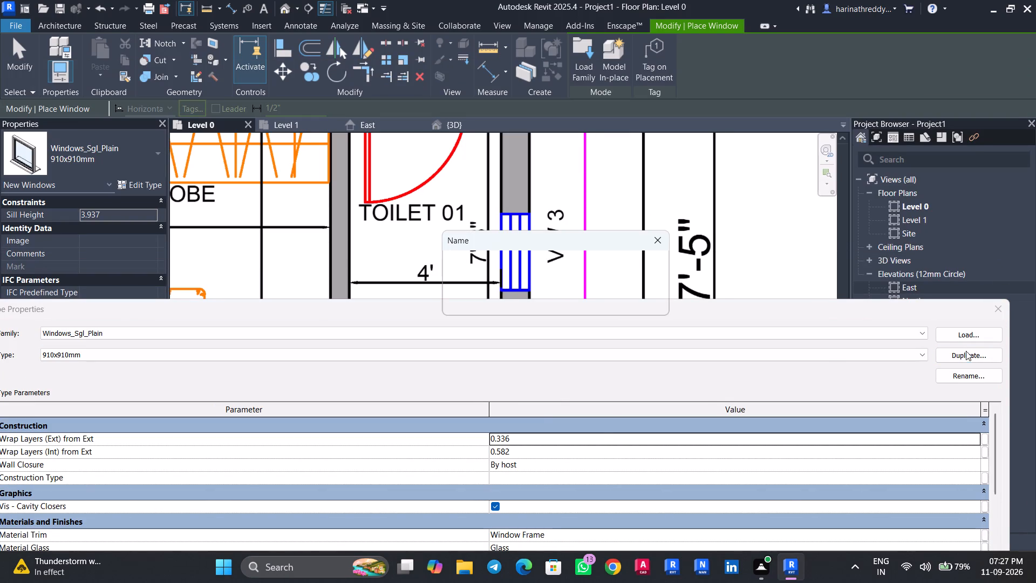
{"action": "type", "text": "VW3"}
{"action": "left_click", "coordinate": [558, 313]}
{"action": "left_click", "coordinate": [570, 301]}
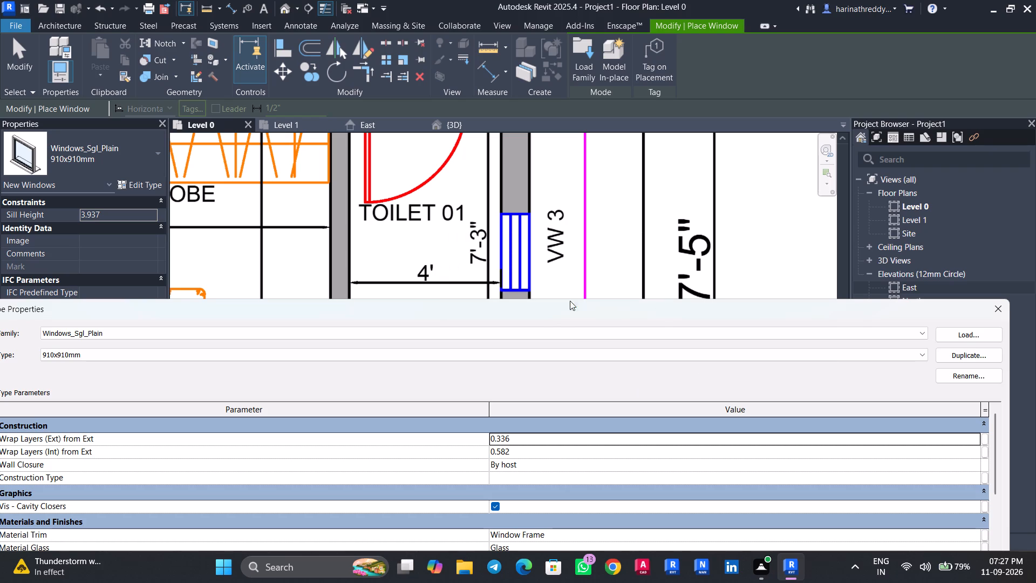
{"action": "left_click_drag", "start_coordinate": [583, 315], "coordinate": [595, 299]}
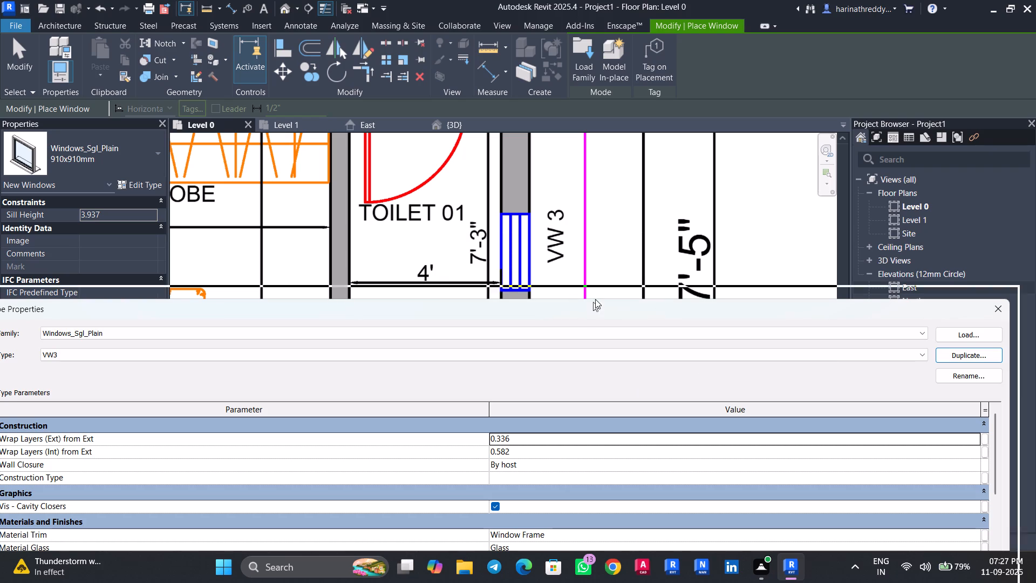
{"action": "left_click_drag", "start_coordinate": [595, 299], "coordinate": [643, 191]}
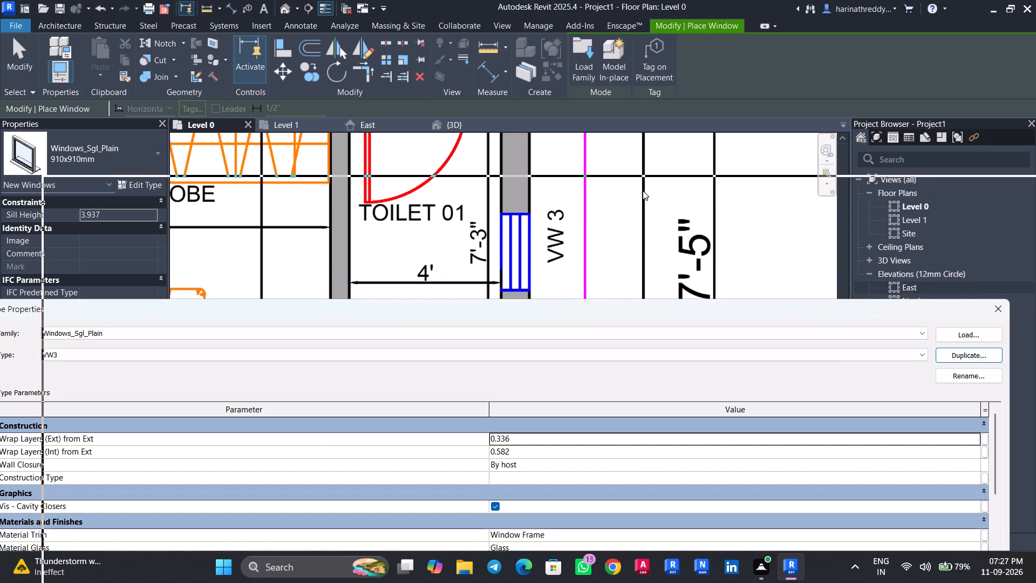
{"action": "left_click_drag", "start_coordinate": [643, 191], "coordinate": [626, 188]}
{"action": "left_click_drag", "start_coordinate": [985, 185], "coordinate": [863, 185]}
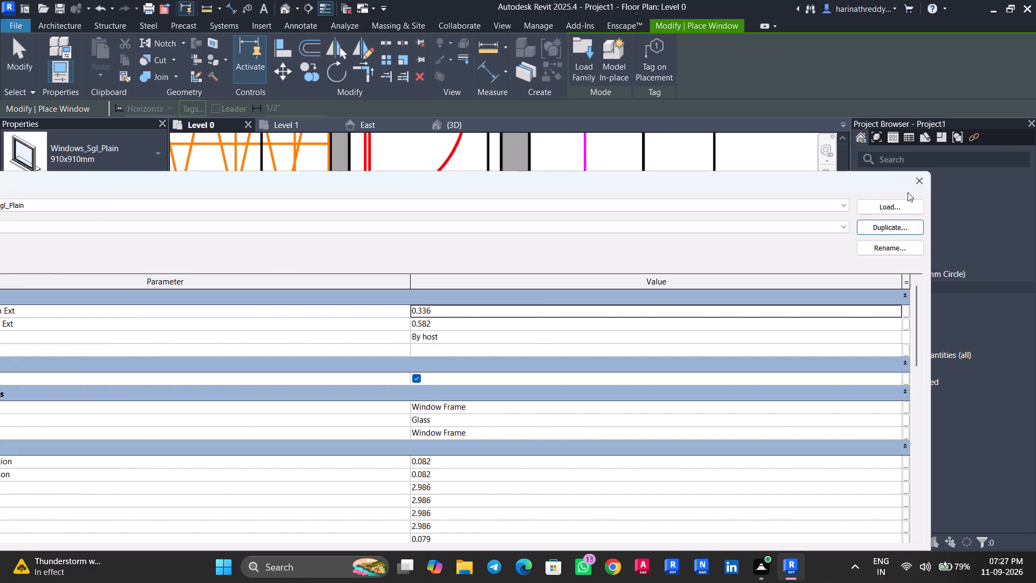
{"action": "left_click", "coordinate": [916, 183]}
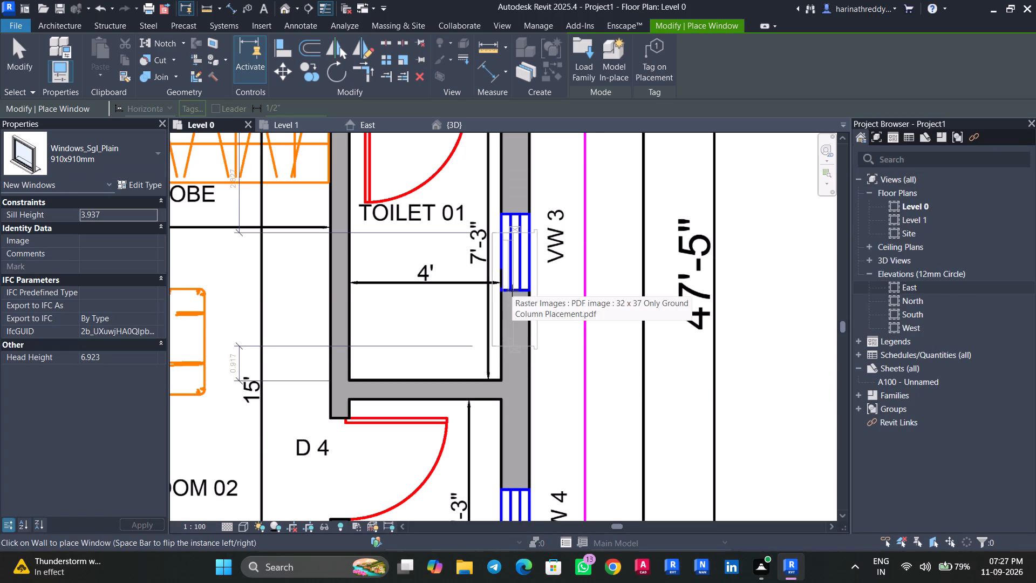
Set the Rough Width of the Windows_Sgl_Plain 910x910mm type to 2'.
{"action": "left_click", "coordinate": [140, 179]}
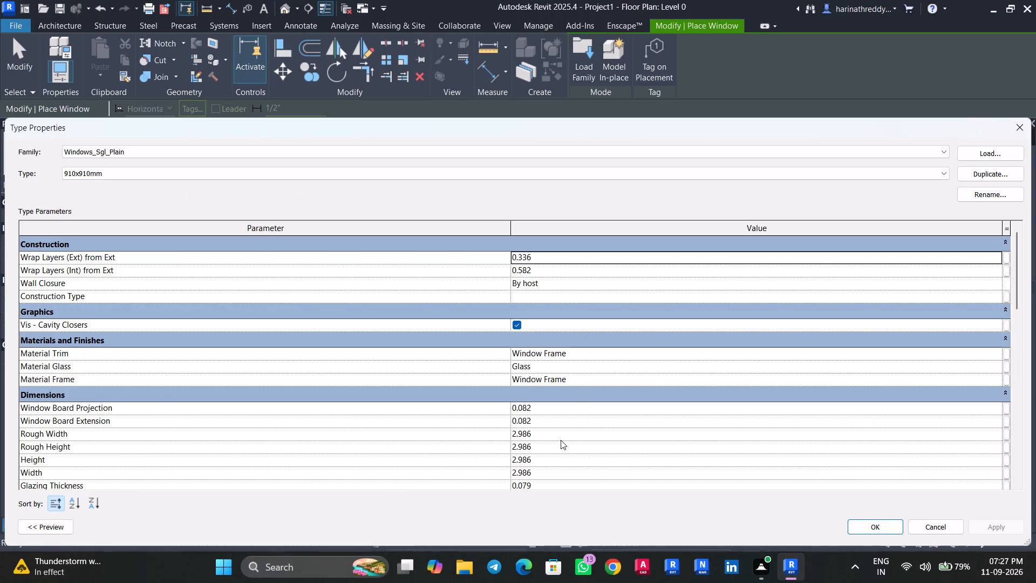
{"action": "left_click", "coordinate": [560, 439]}
{"action": "key", "text": "2"}
{"action": "key", "text": "apostrophe"}
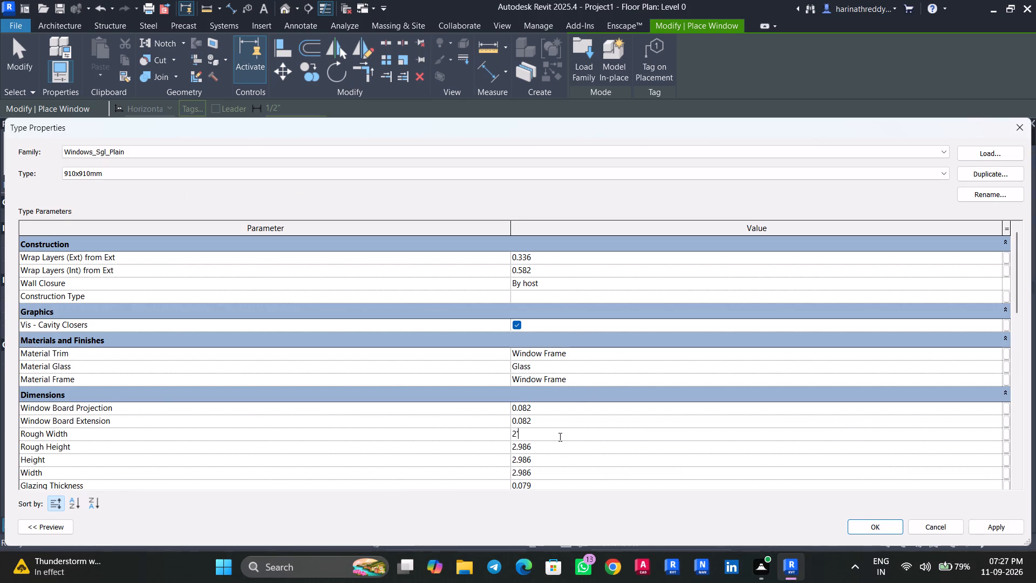
{"action": "key", "text": "Return"}
{"action": "left_click", "coordinate": [991, 524]}
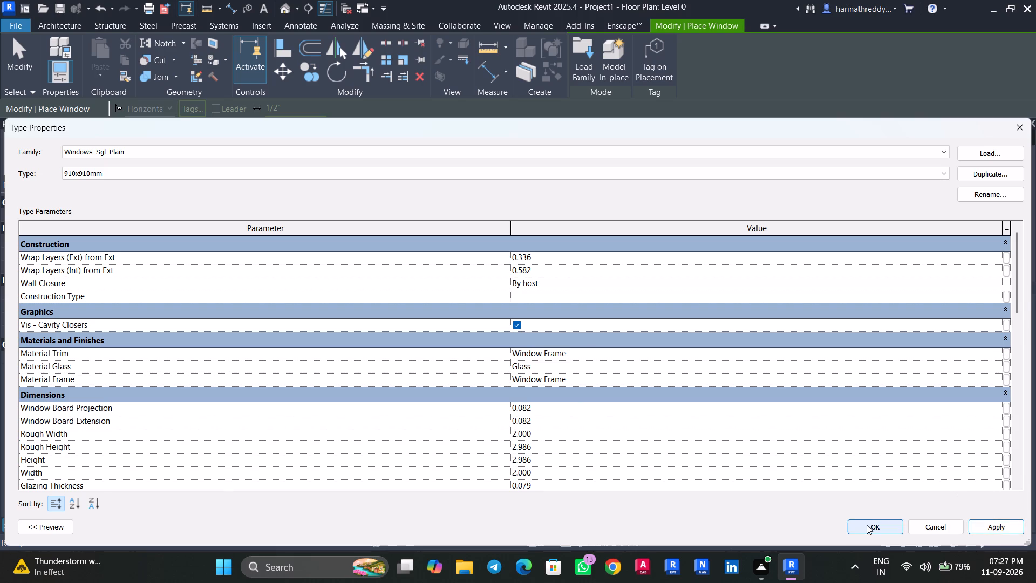
{"action": "left_click", "coordinate": [871, 526]}
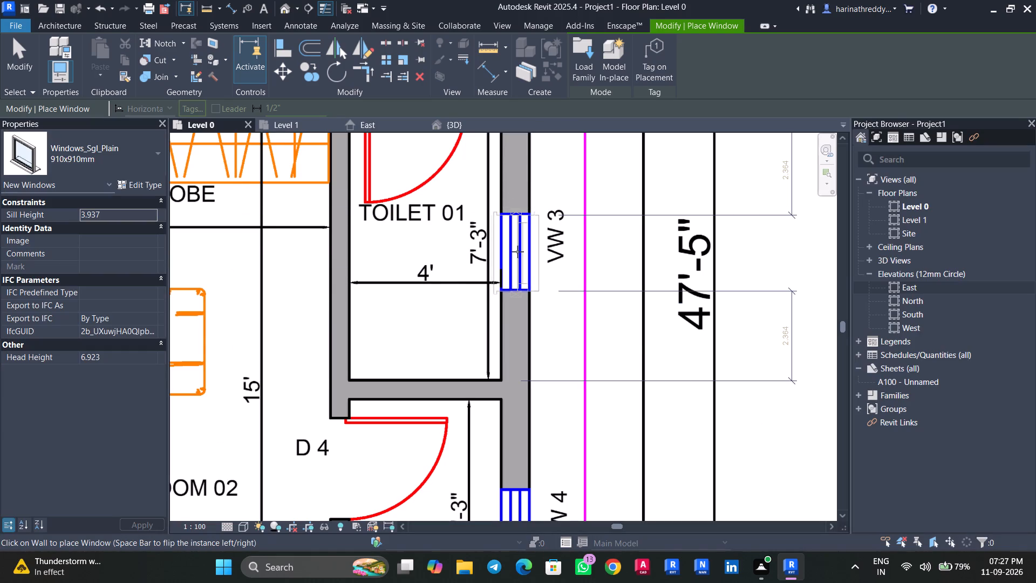
Place a Windows_Sgl_Plain 910x910mm window in the exterior wall at the VW 3 mark beside Toilet 01.
{"action": "left_click", "coordinate": [520, 253]}
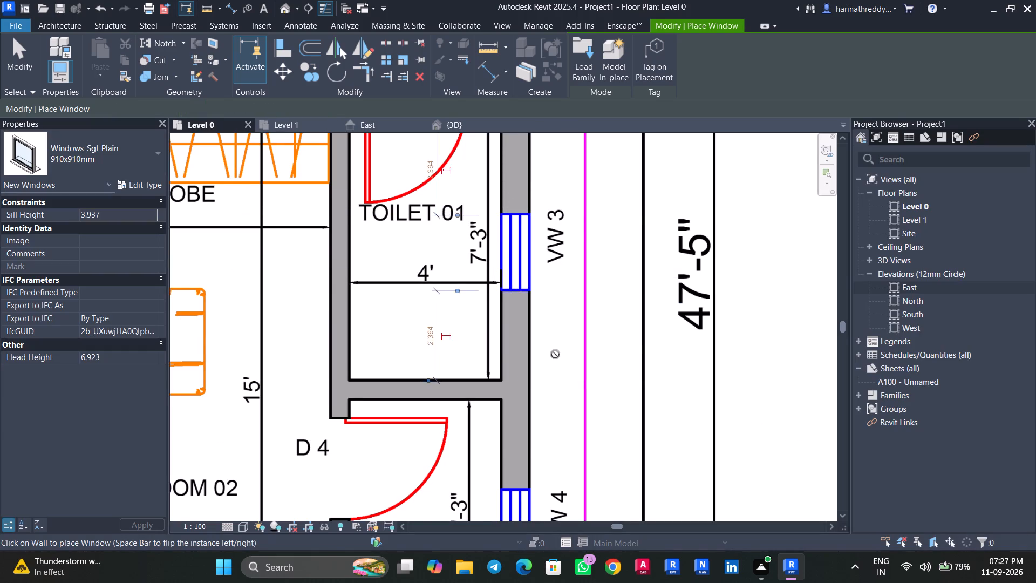
{"action": "middle_click_drag", "start_coordinate": [555, 354], "coordinate": [571, 181]}
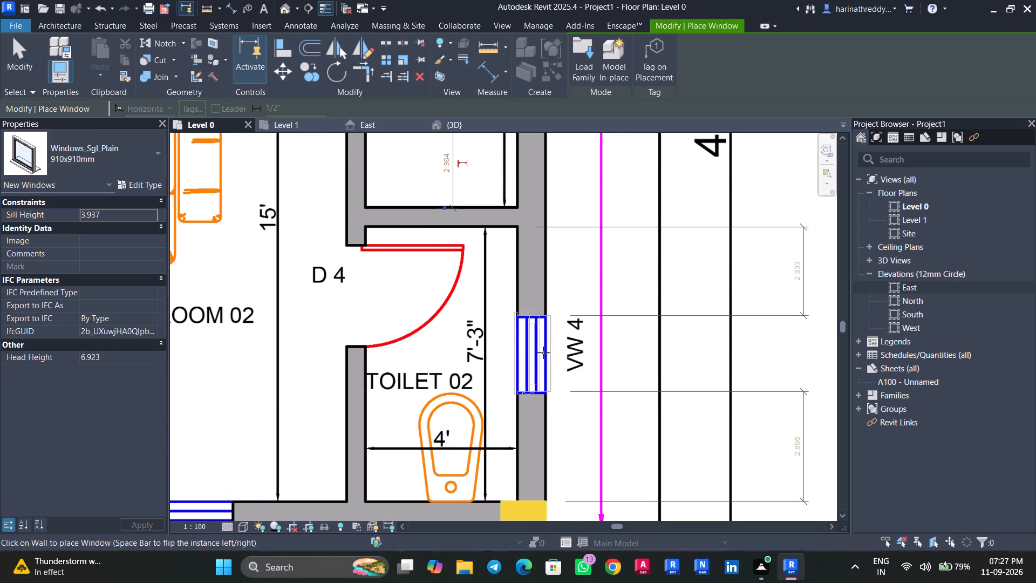
{"action": "left_click", "coordinate": [143, 145]}
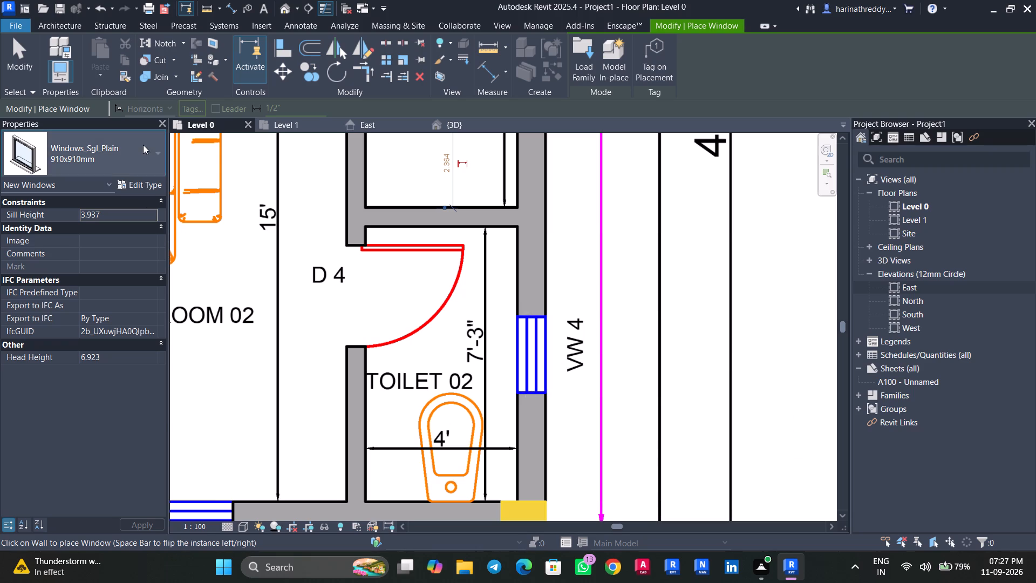
{"action": "key", "text": "Escape"}
{"action": "key", "text": "Escape"}
{"action": "key", "text": "Escape"}
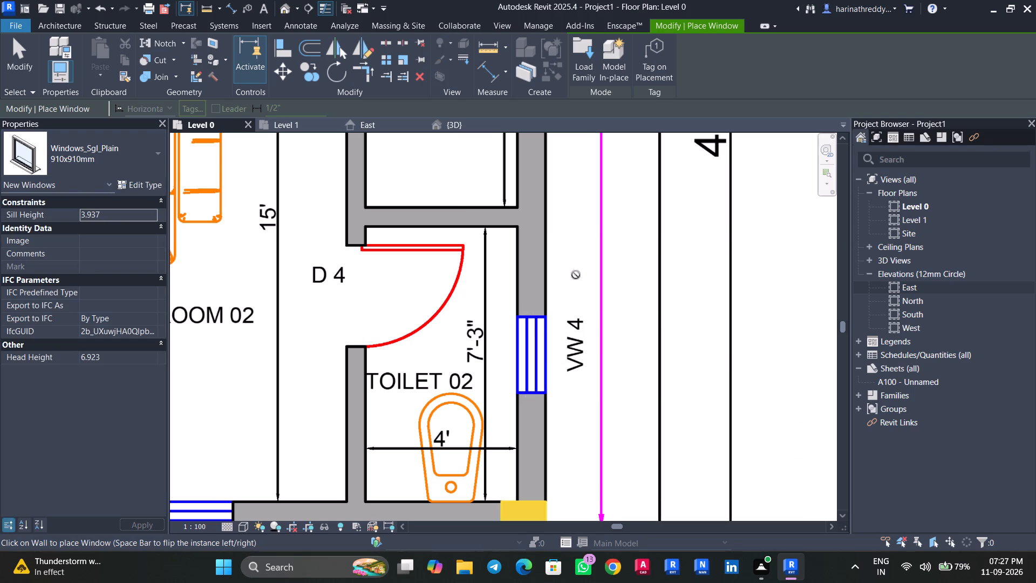
{"action": "middle_click_drag", "start_coordinate": [564, 232], "coordinate": [544, 406]}
{"action": "key", "text": "Escape"}
{"action": "key", "text": "Escape"}
Set the PDF image's draw layer to Background.
{"action": "left_click", "coordinate": [512, 272]}
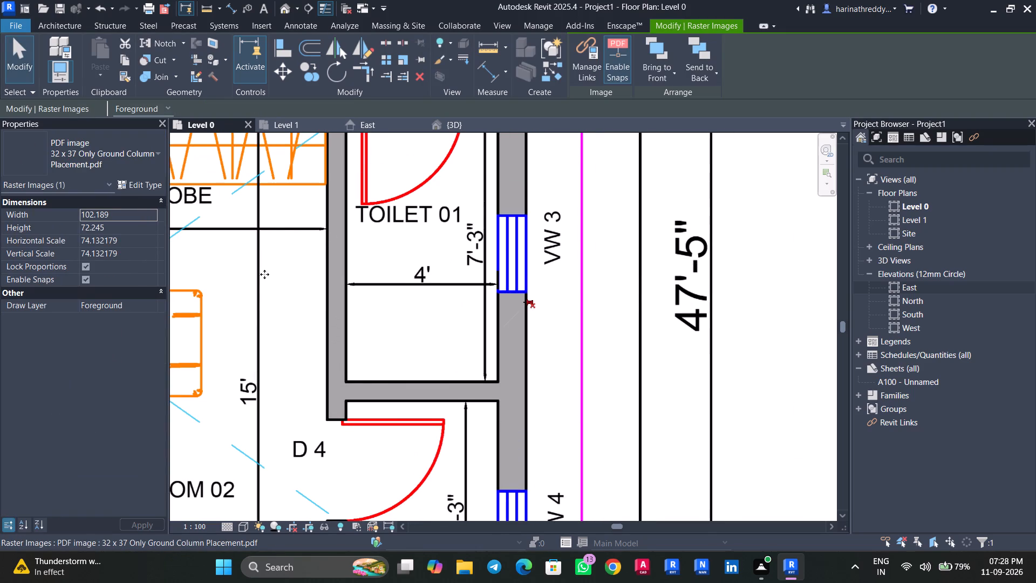
{"action": "left_click", "coordinate": [155, 305]}
{"action": "left_click", "coordinate": [125, 317]}
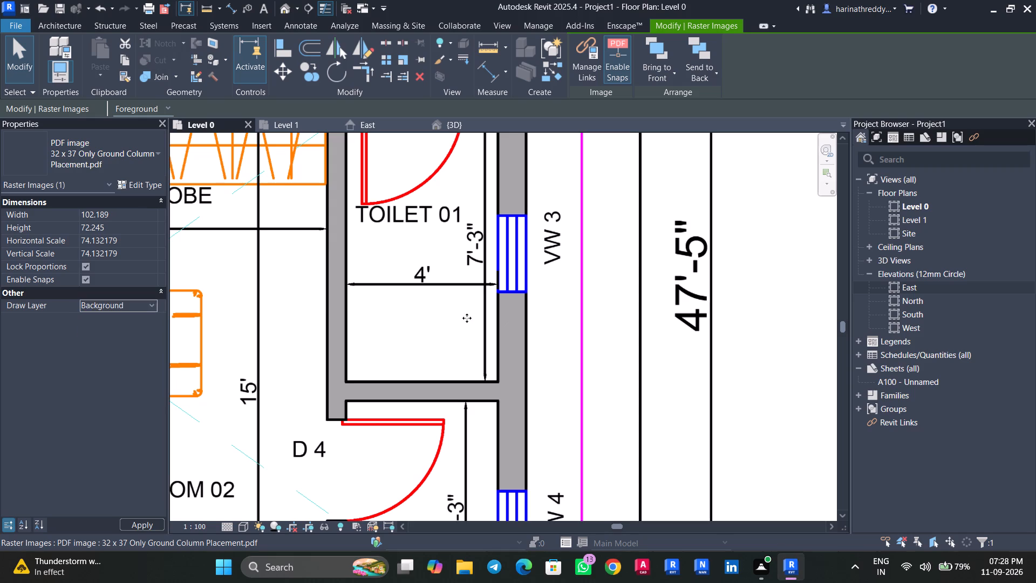
{"action": "key", "text": "Escape"}
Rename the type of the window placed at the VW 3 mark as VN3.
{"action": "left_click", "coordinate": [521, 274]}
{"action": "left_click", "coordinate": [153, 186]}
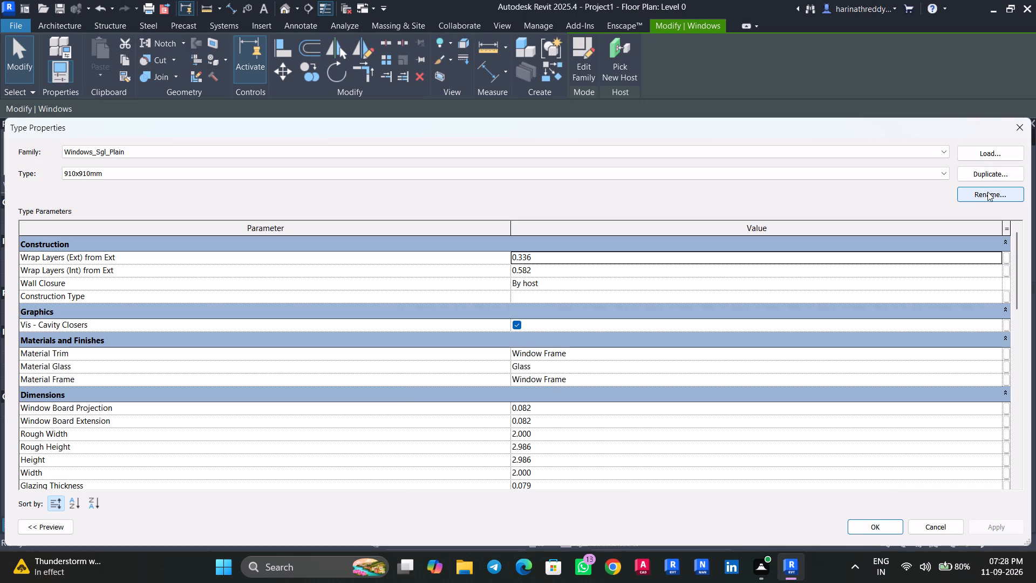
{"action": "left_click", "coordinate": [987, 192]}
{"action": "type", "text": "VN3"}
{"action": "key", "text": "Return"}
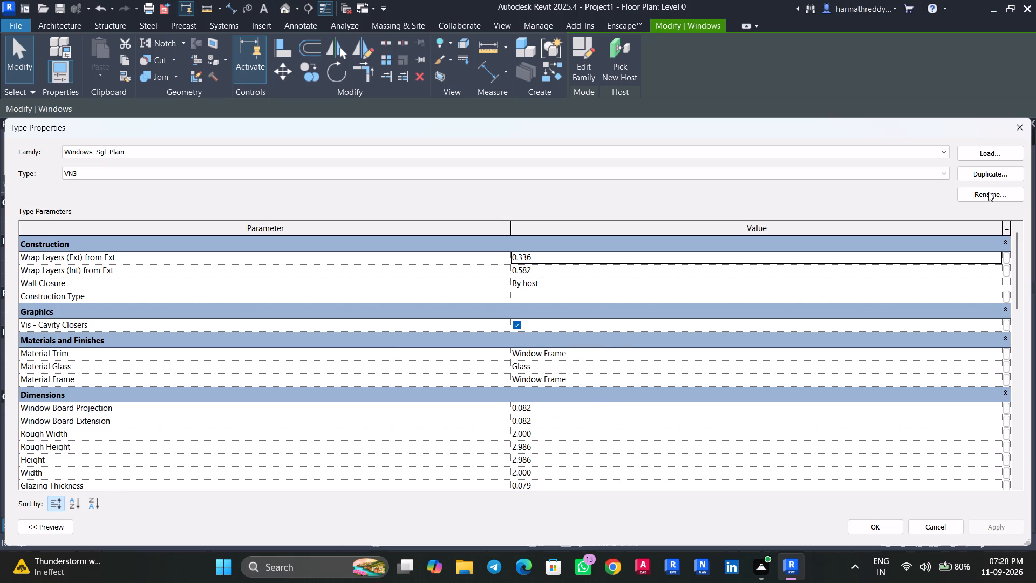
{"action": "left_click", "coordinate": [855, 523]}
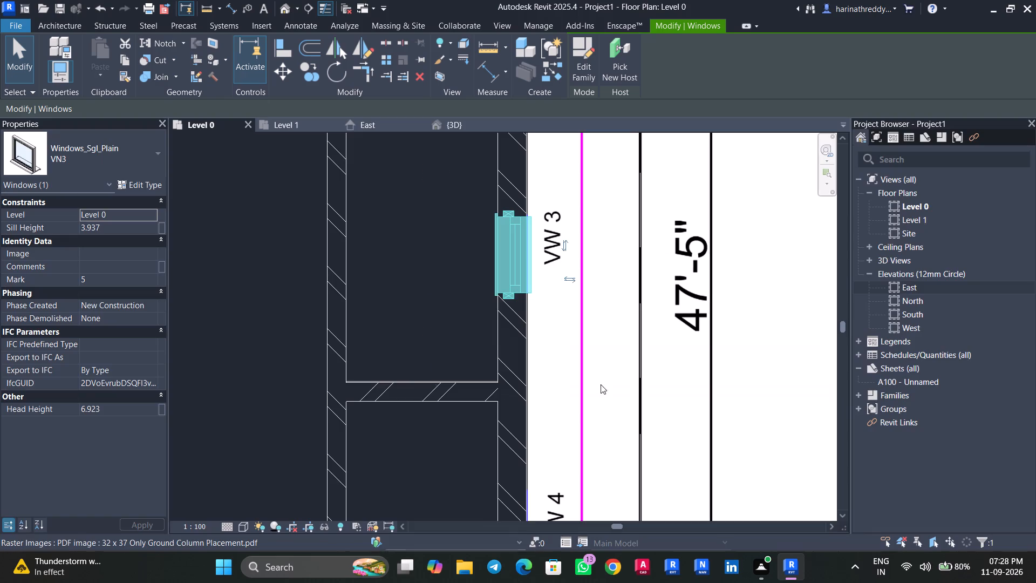
Rename the Toilet 01 window's type as VW3.
{"action": "left_click", "coordinate": [147, 183]}
{"action": "left_click", "coordinate": [978, 191]}
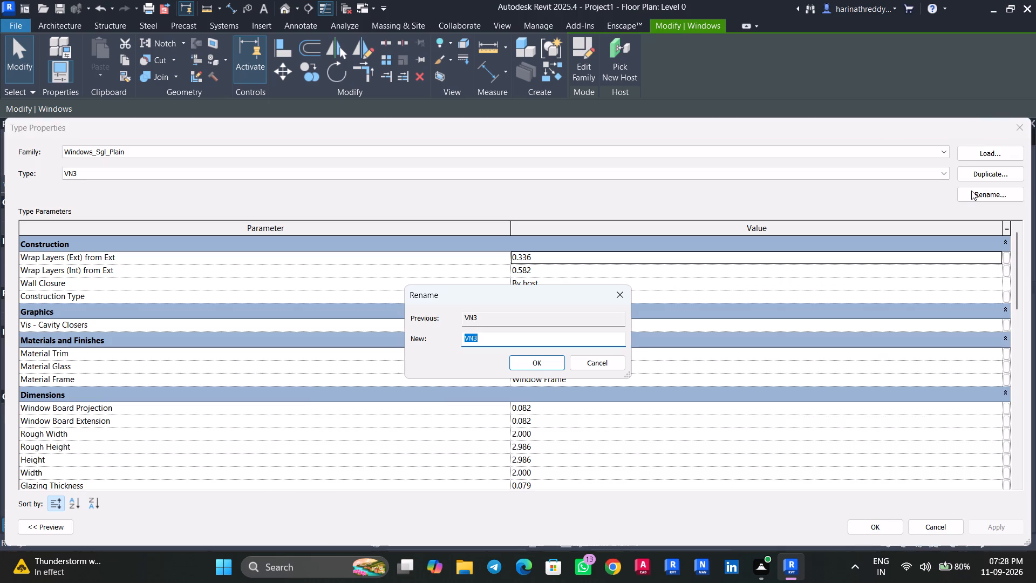
{"action": "type", "text": "VW3"}
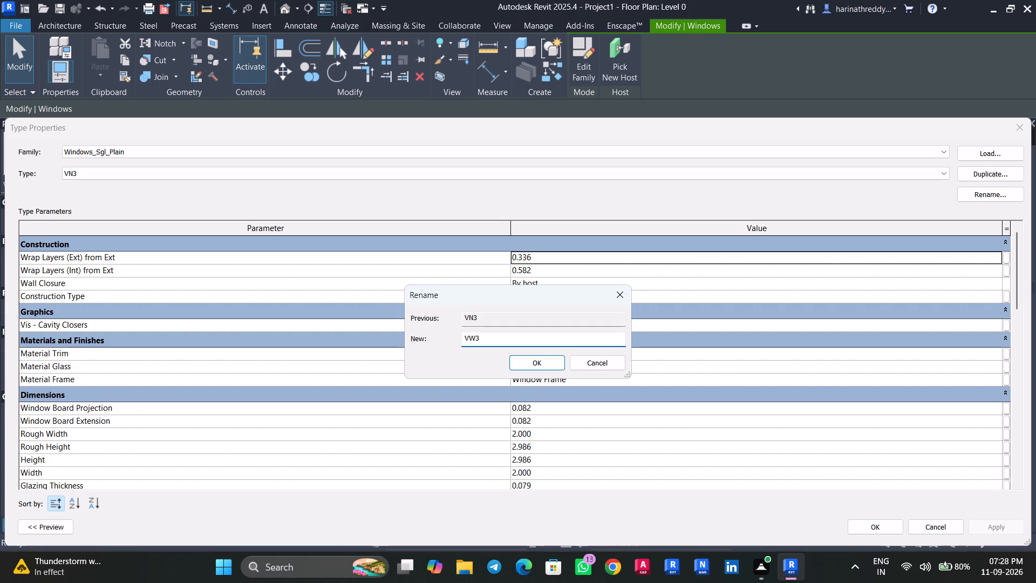
{"action": "key", "text": "Return"}
{"action": "left_click", "coordinate": [892, 529]}
{"action": "scroll", "coordinate": [507, 308], "scroll_direction": "down", "scroll_amount": 1}
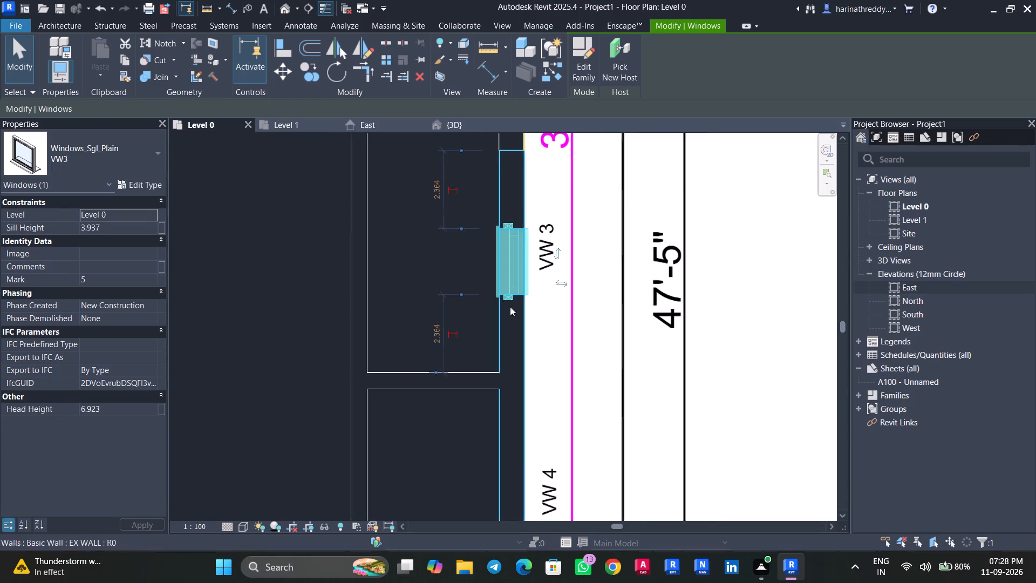
{"action": "scroll", "coordinate": [510, 307], "scroll_direction": "down", "scroll_amount": 3}
{"action": "scroll", "coordinate": [515, 303], "scroll_direction": "up", "scroll_amount": 1}
{"action": "key", "text": "Escape"}
Set the PDF image's draw layer to Foreground.
{"action": "middle_click_drag", "start_coordinate": [562, 360], "coordinate": [558, 267]}
{"action": "left_click", "coordinate": [547, 300]}
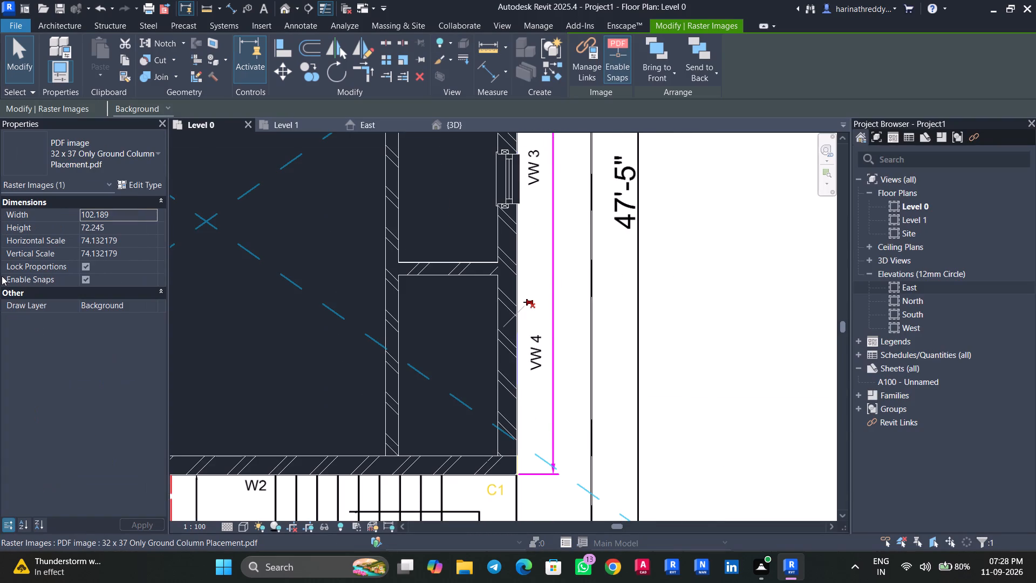
{"action": "left_click", "coordinate": [147, 306]}
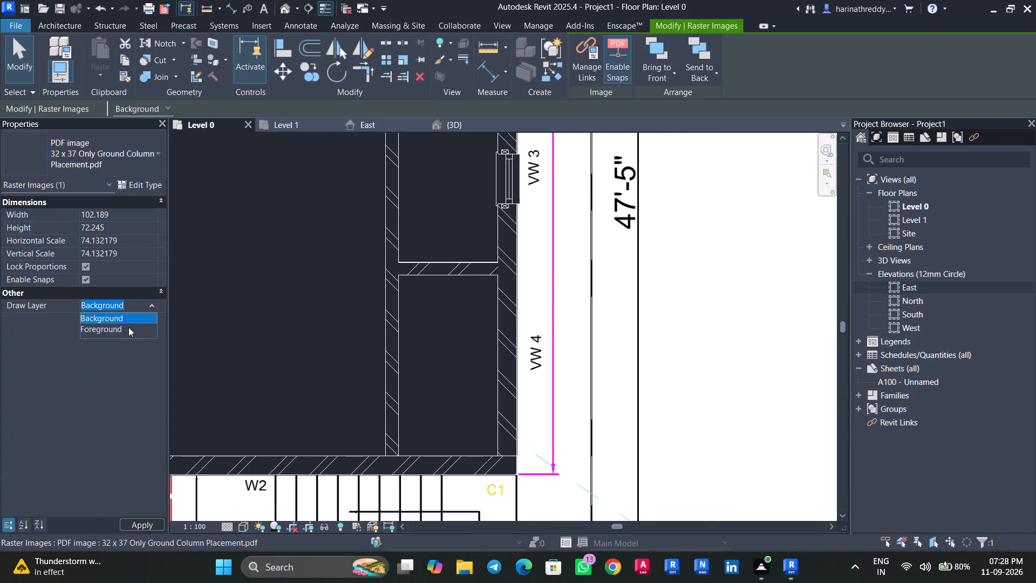
{"action": "left_click", "coordinate": [128, 327]}
{"action": "key", "text": "Escape"}
Start a window placement and duplicate the Windows_Sgl_Plain VW3 type as VW4.
{"action": "key", "text": "w"}
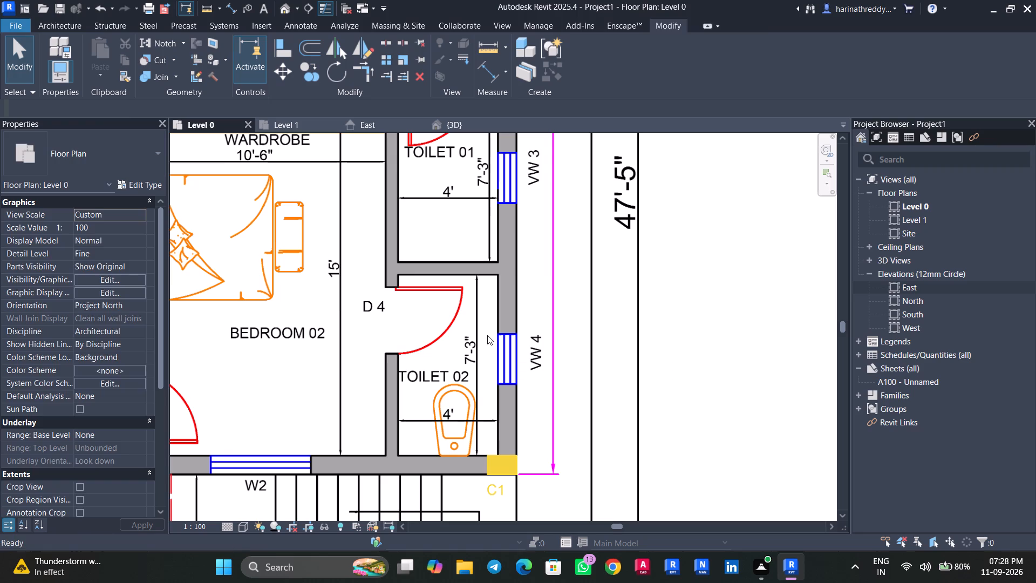
{"action": "key", "text": "n"}
{"action": "left_click", "coordinate": [153, 182]}
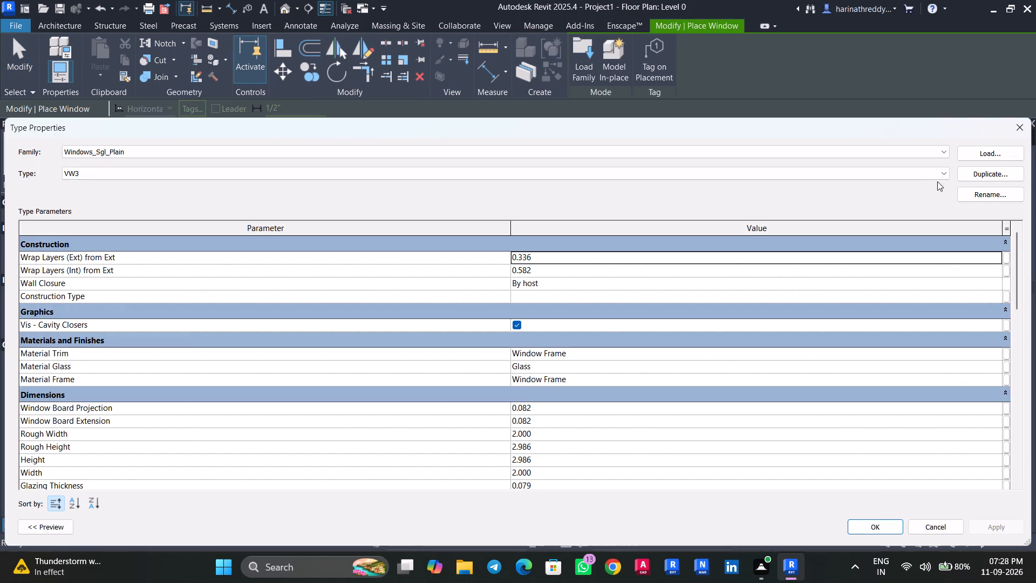
{"action": "left_click", "coordinate": [966, 173]}
{"action": "type", "text": "VW4"}
{"action": "left_click", "coordinate": [561, 301]}
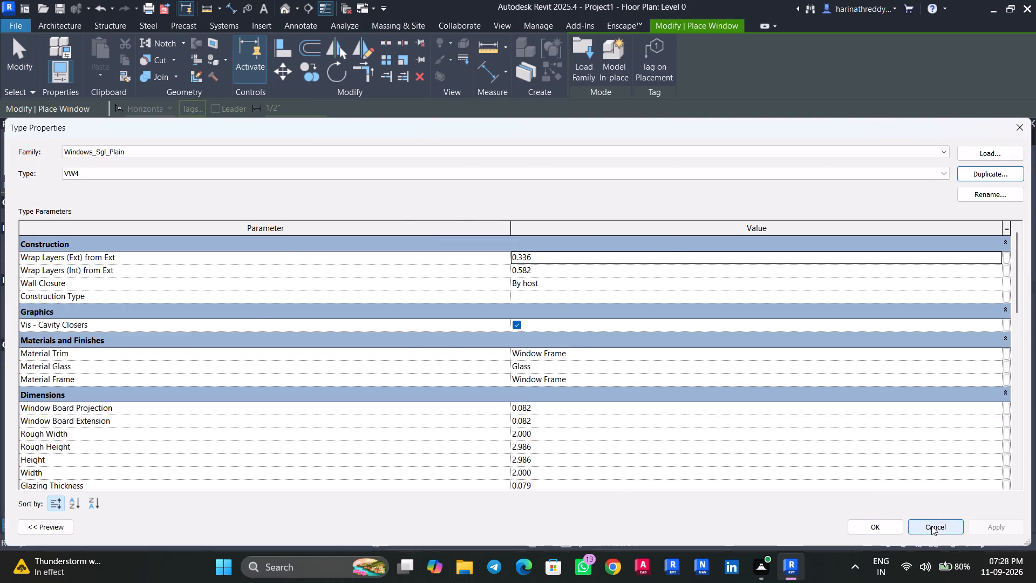
{"action": "left_click", "coordinate": [869, 533]}
Place a VW4 window in the exterior wall at the VW 4 mark beside Toilet 02.
{"action": "scroll", "coordinate": [505, 367], "scroll_direction": "down", "scroll_amount": 1}
{"action": "scroll", "coordinate": [506, 364], "scroll_direction": "up", "scroll_amount": 8}
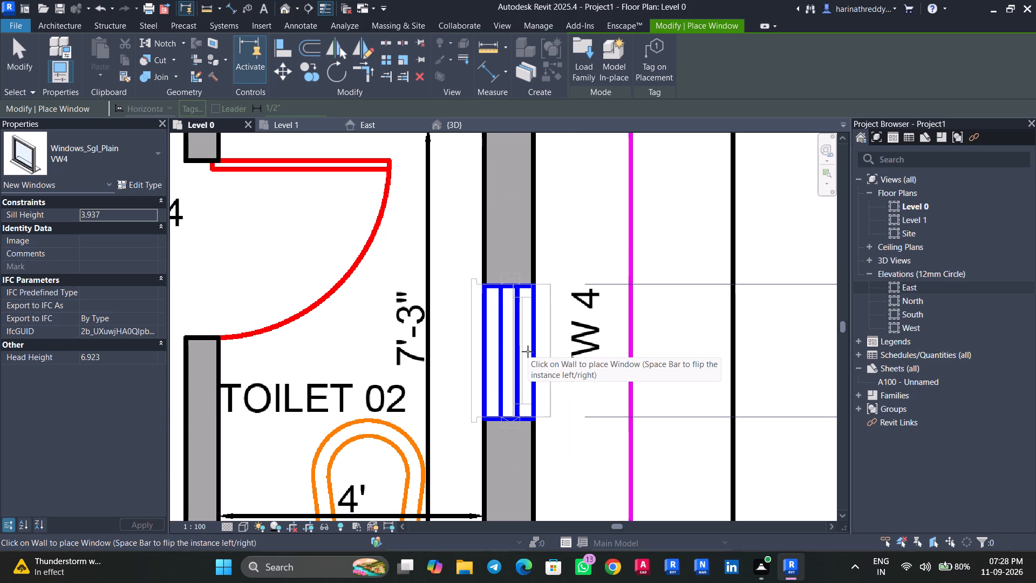
{"action": "left_click", "coordinate": [528, 351]}
{"action": "key", "text": "Escape"}
{"action": "scroll", "coordinate": [461, 399], "scroll_direction": "down", "scroll_amount": 3}
{"action": "scroll", "coordinate": [461, 399], "scroll_direction": "up", "scroll_amount": 1}
{"action": "scroll", "coordinate": [462, 399], "scroll_direction": "down", "scroll_amount": 7}
{"action": "middle_click_drag", "start_coordinate": [465, 411], "coordinate": [585, 317]}
{"action": "key", "text": "Escape"}
{"action": "key", "text": "Escape"}
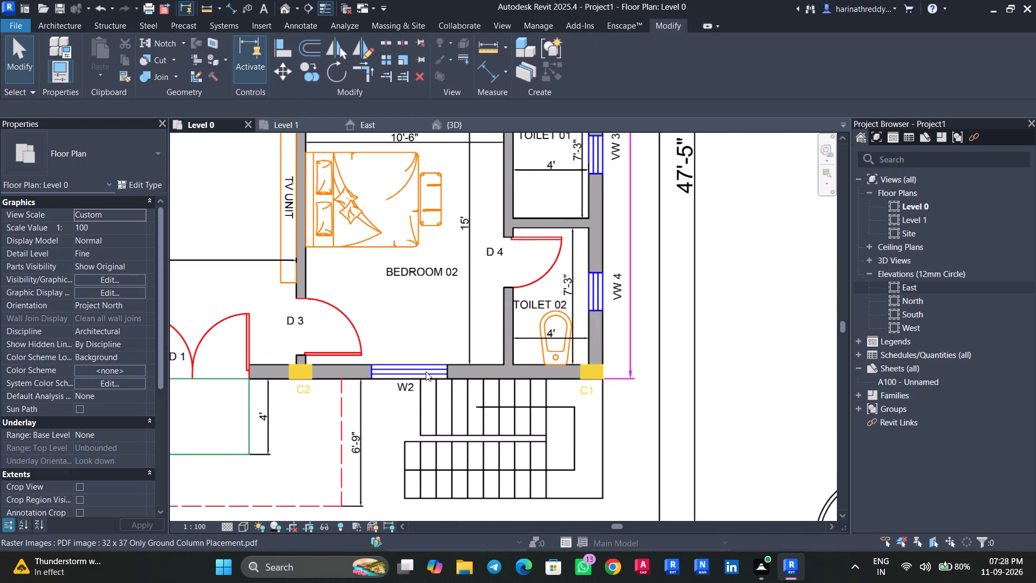
Use the Scale tool on the PDF image to measure the length of the W2 mark at Bedroom 02.
{"action": "scroll", "coordinate": [427, 381], "scroll_direction": "up", "scroll_amount": 3}
{"action": "left_click", "coordinate": [404, 62]}
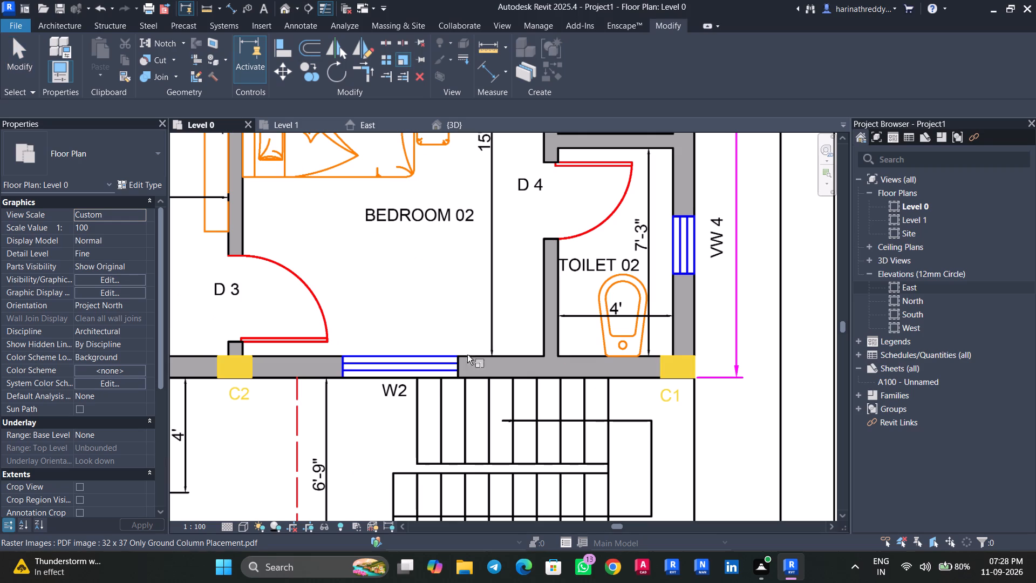
{"action": "key", "text": "Escape"}
{"action": "key", "text": "Escape"}
{"action": "left_click", "coordinate": [450, 330]}
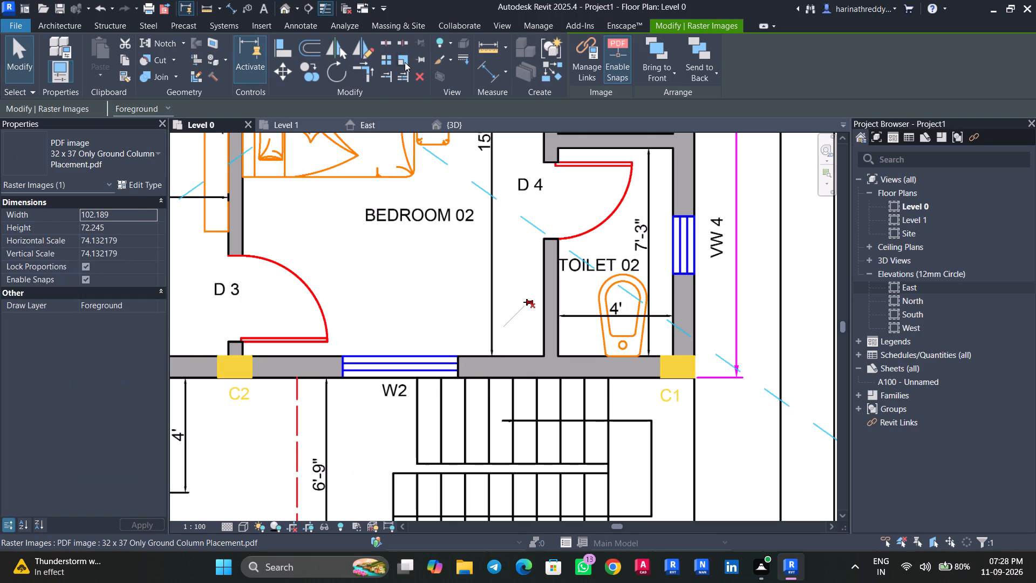
{"action": "left_click", "coordinate": [405, 62]}
{"action": "left_click", "coordinate": [462, 355]}
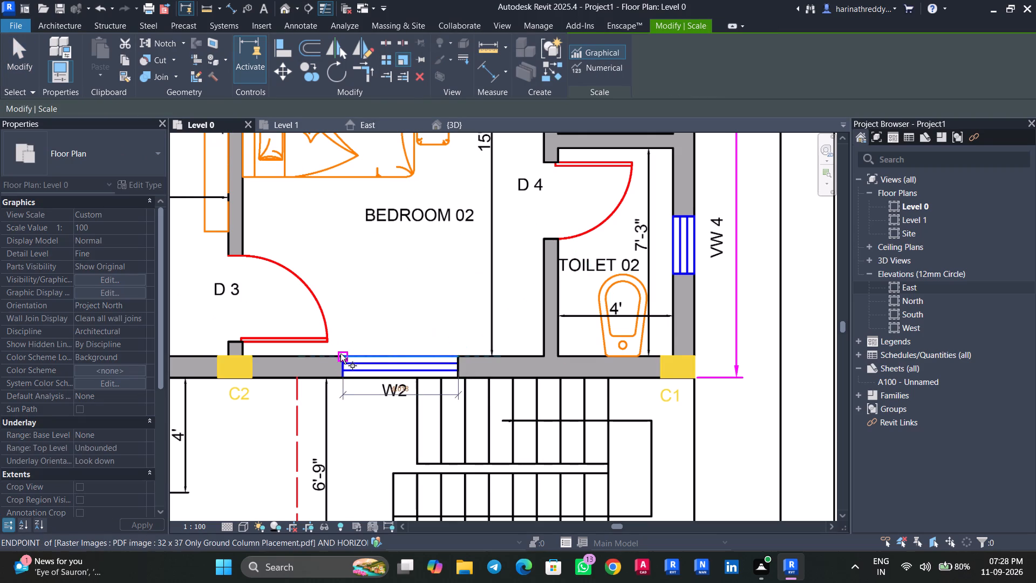
{"action": "scroll", "coordinate": [345, 356], "scroll_direction": "up", "scroll_amount": 10}
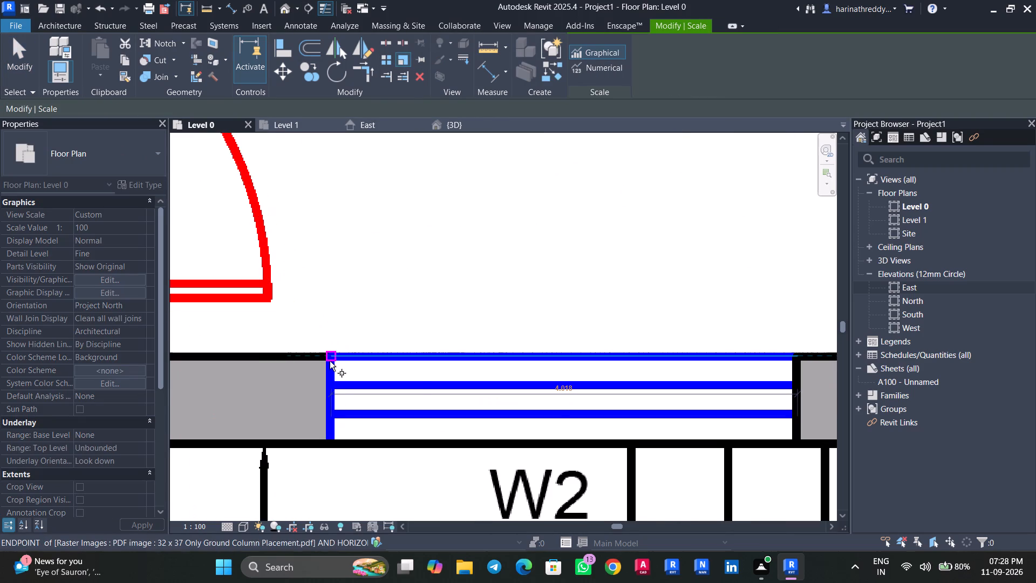
{"action": "key", "text": "Escape"}
{"action": "key", "text": "Escape"}
Start a window placement with the Windows_Dbl_Plain W3 type and duplicate that type as WN.
{"action": "scroll", "coordinate": [349, 359], "scroll_direction": "down", "scroll_amount": 2}
{"action": "scroll", "coordinate": [349, 359], "scroll_direction": "up", "scroll_amount": 1}
{"action": "scroll", "coordinate": [349, 359], "scroll_direction": "down", "scroll_amount": 3}
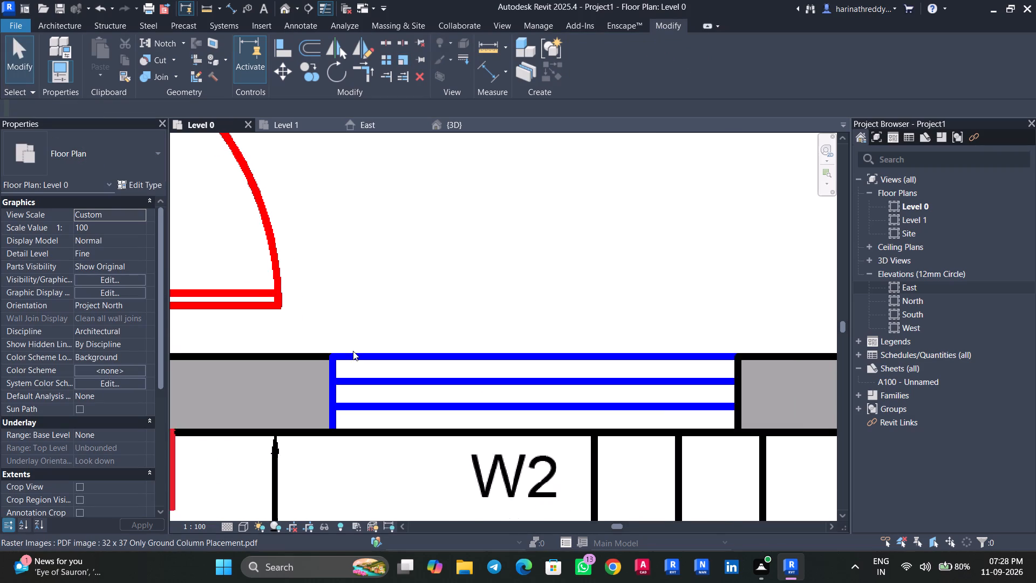
{"action": "scroll", "coordinate": [353, 351], "scroll_direction": "down", "scroll_amount": 8}
{"action": "key", "text": "w"}
{"action": "key", "text": "n"}
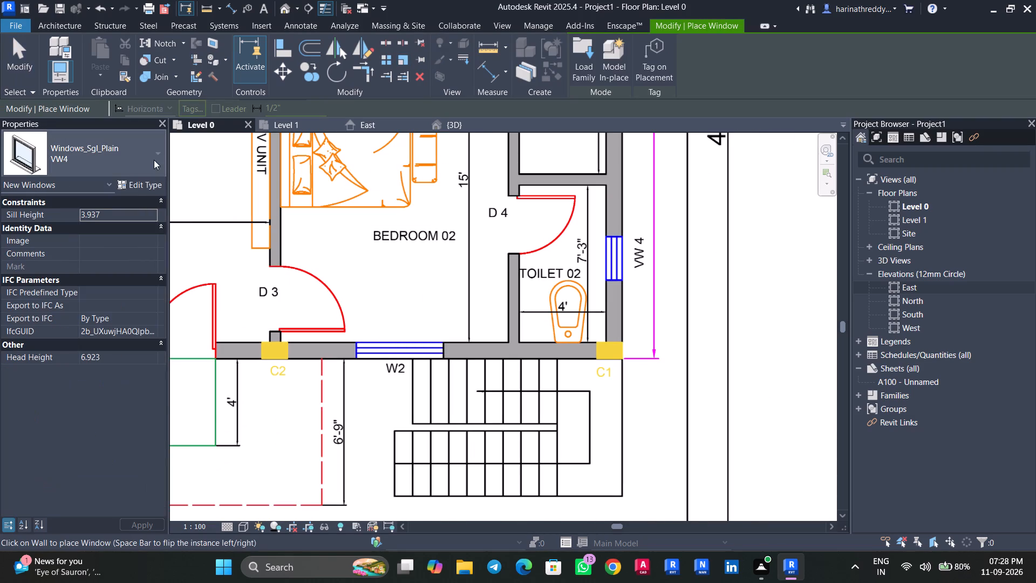
{"action": "left_click", "coordinate": [118, 148]}
{"action": "scroll", "coordinate": [107, 259], "scroll_direction": "up", "scroll_amount": 2}
{"action": "scroll", "coordinate": [107, 258], "scroll_direction": "down", "scroll_amount": 1}
{"action": "scroll", "coordinate": [107, 258], "scroll_direction": "up", "scroll_amount": 3}
{"action": "scroll", "coordinate": [100, 253], "scroll_direction": "down", "scroll_amount": 1}
{"action": "scroll", "coordinate": [100, 252], "scroll_direction": "up", "scroll_amount": 3}
{"action": "left_click", "coordinate": [76, 319]}
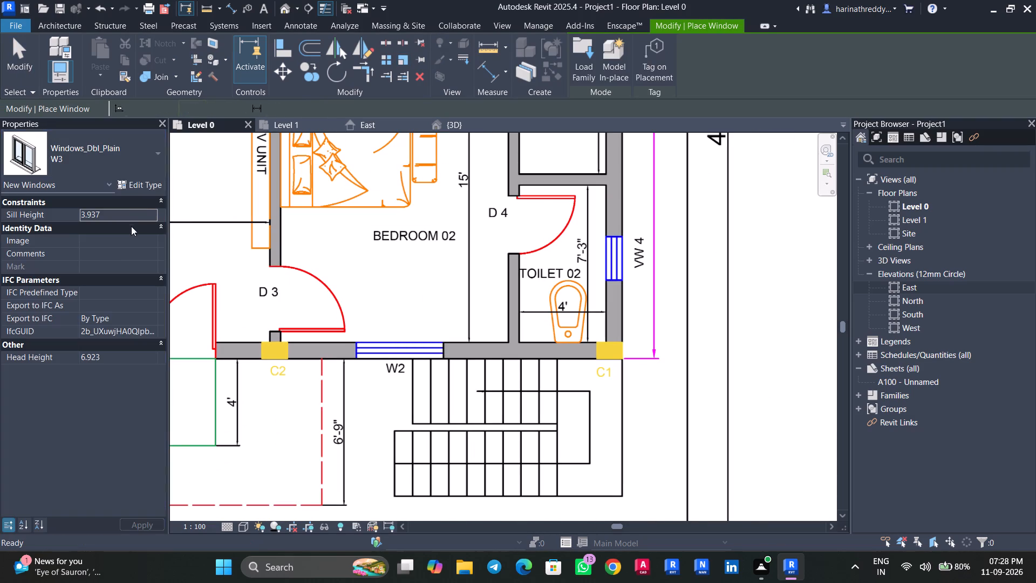
{"action": "left_click", "coordinate": [146, 184]}
{"action": "left_click", "coordinate": [960, 168]}
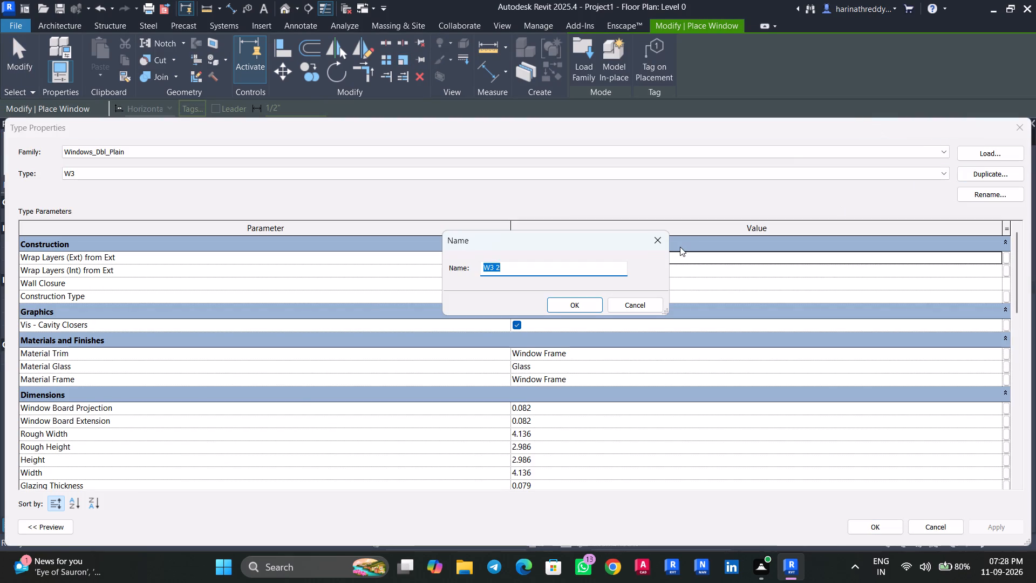
{"action": "type", "text": "WN"}
{"action": "left_click", "coordinate": [564, 302]}
Set the Rough Width of the Windows_Dbl_Plain WN type to 4'.
{"action": "left_click", "coordinate": [543, 431]}
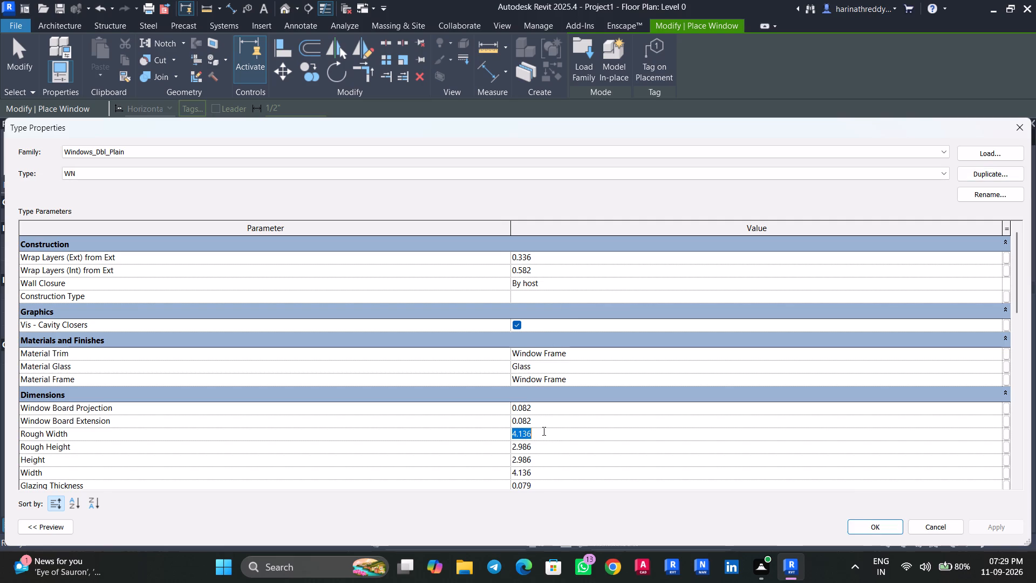
{"action": "key", "text": "4"}
{"action": "key", "text": "apostrophe"}
{"action": "key", "text": "Return"}
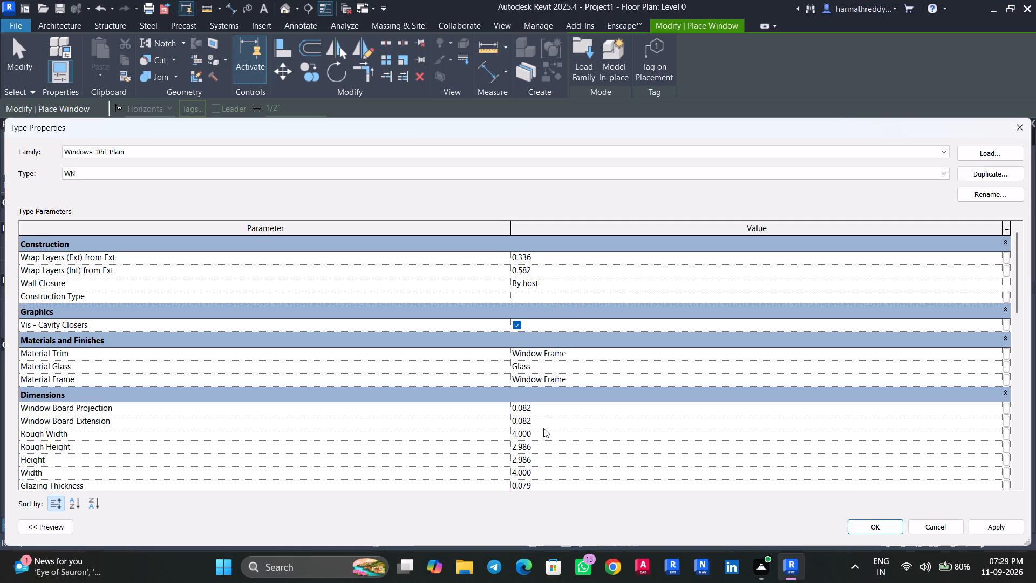
{"action": "left_click", "coordinate": [1013, 531]}
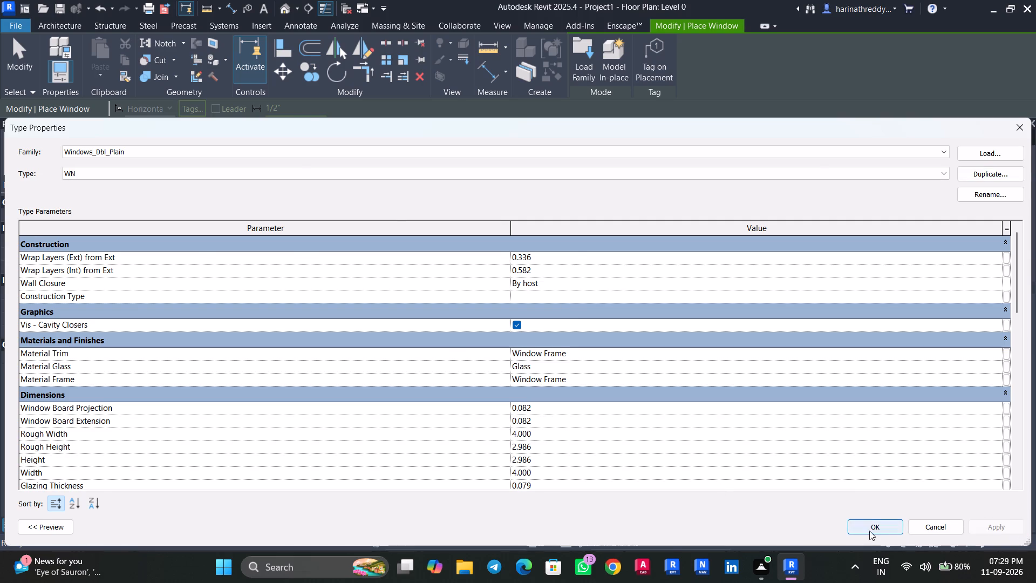
{"action": "left_click", "coordinate": [869, 531]}
Place a Windows_Dbl_Plain WN window in the exterior wall at the W2 mark below Bedroom 02.
{"action": "scroll", "coordinate": [393, 347], "scroll_direction": "up", "scroll_amount": 3}
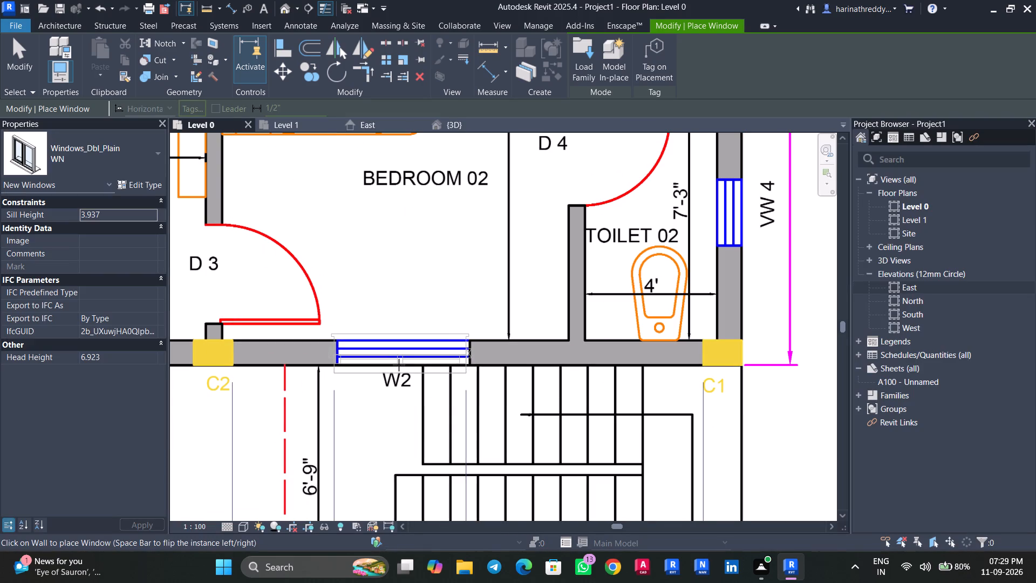
{"action": "left_click", "coordinate": [402, 368]}
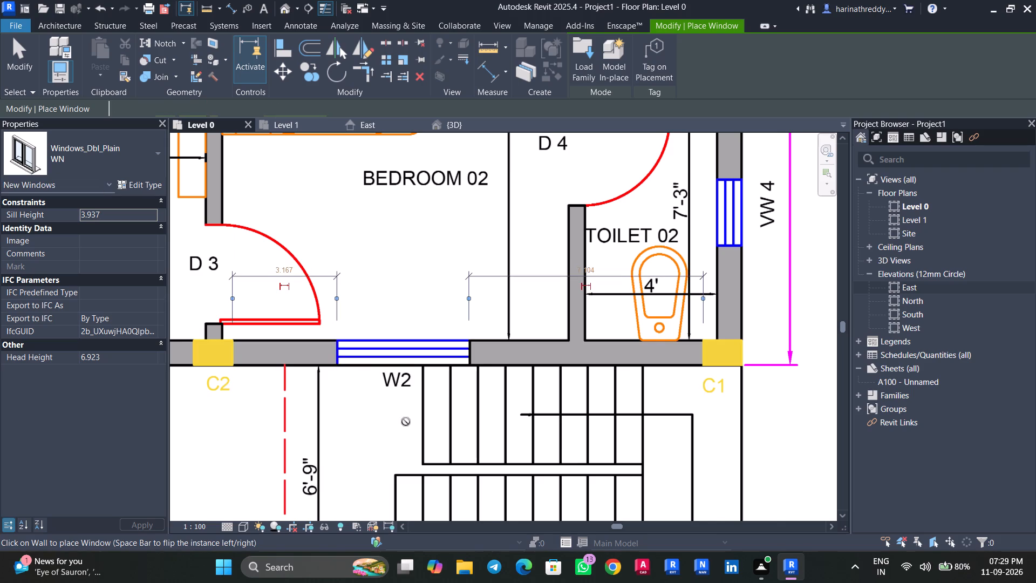
{"action": "middle_click_drag", "start_coordinate": [413, 423], "coordinate": [704, 422]}
{"action": "scroll", "coordinate": [590, 418], "scroll_direction": "down", "scroll_amount": 7}
{"action": "middle_click_drag", "start_coordinate": [382, 418], "coordinate": [464, 419]}
{"action": "key", "text": "Escape"}
{"action": "key", "text": "Escape"}
Use the Scale tool on the PDF image to measure the length of the W1 mark in the Living room's wall.
{"action": "left_click", "coordinate": [452, 389]}
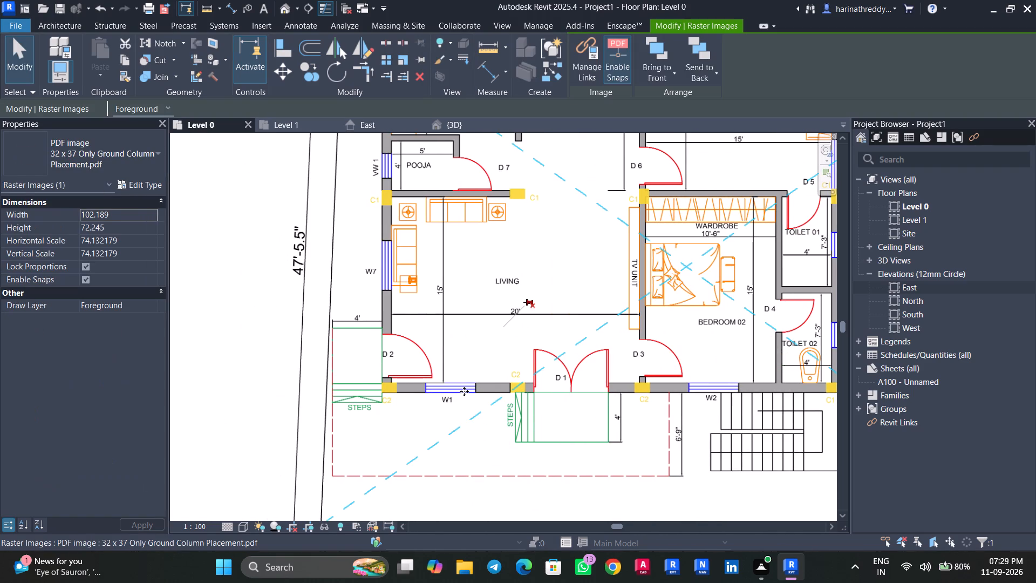
{"action": "left_click", "coordinate": [400, 59]}
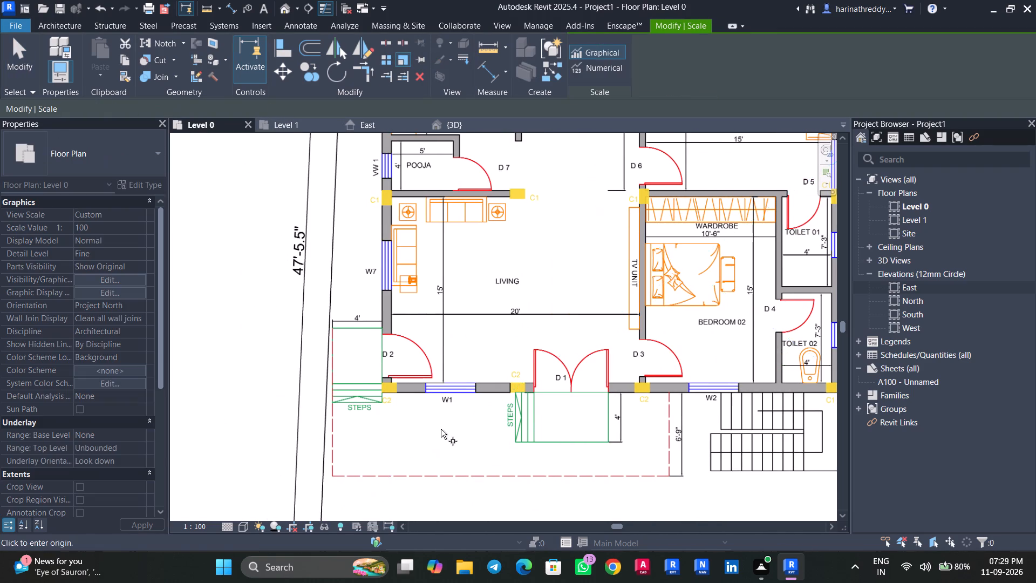
{"action": "scroll", "coordinate": [425, 401], "scroll_direction": "up", "scroll_amount": 1}
{"action": "scroll", "coordinate": [425, 400], "scroll_direction": "down", "scroll_amount": 1}
{"action": "scroll", "coordinate": [426, 398], "scroll_direction": "up", "scroll_amount": 4}
{"action": "left_click", "coordinate": [426, 394]}
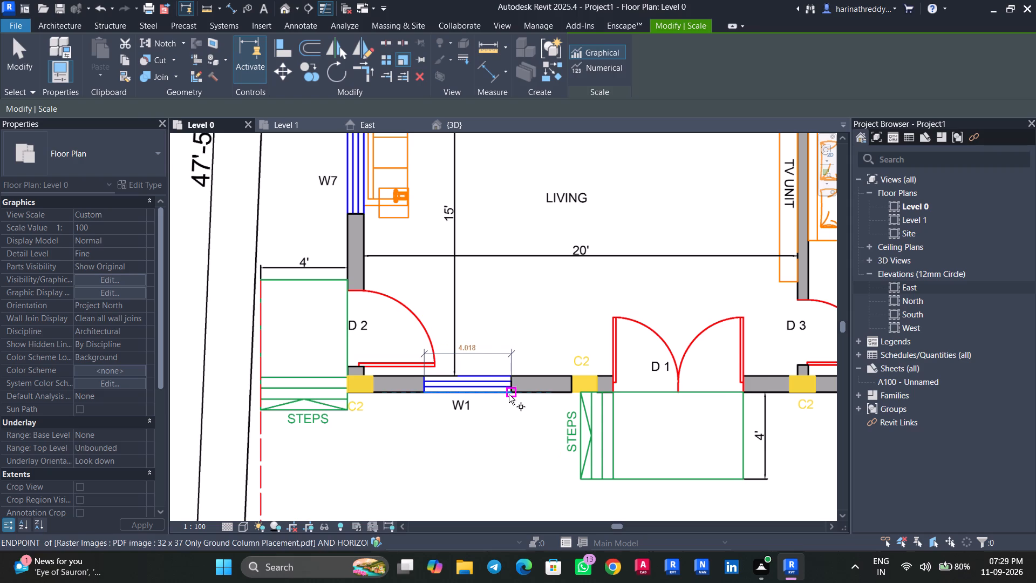
{"action": "key", "text": "Escape"}
{"action": "key", "text": "Escape"}
Start a window placement with the Windows_Dbl_Plain W3 type and duplicate that type as W1.
{"action": "key", "text": "w"}
{"action": "key", "text": "n"}
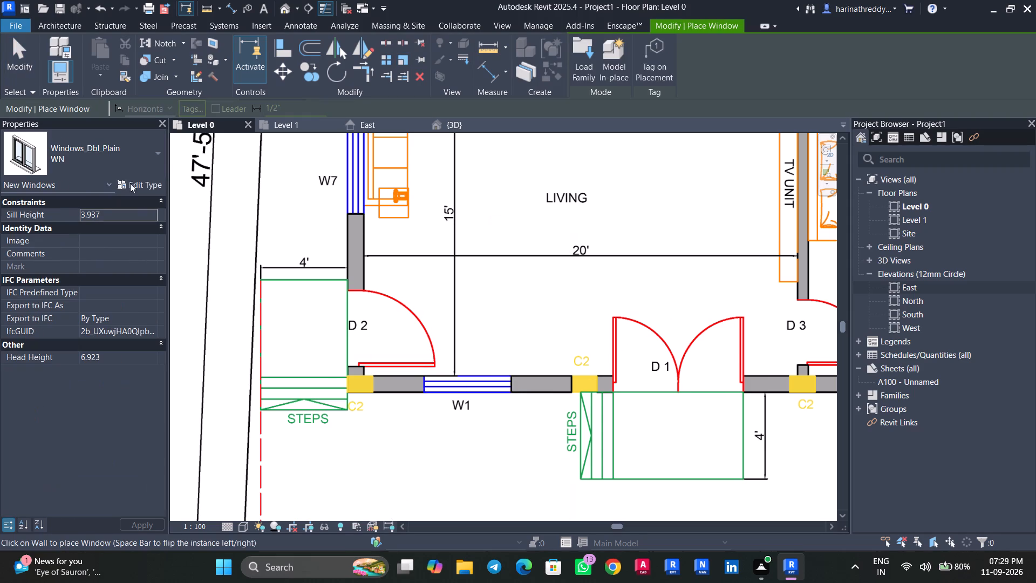
{"action": "left_click", "coordinate": [141, 141]}
{"action": "scroll", "coordinate": [88, 245], "scroll_direction": "up", "scroll_amount": 3}
{"action": "left_click", "coordinate": [58, 315]}
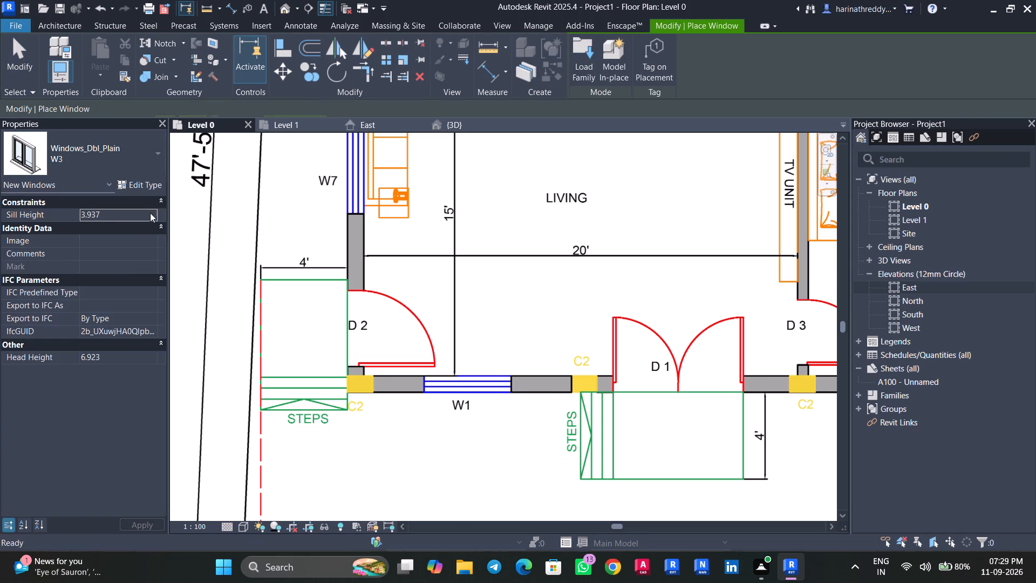
{"action": "left_click", "coordinate": [157, 180]}
{"action": "left_click", "coordinate": [975, 178]}
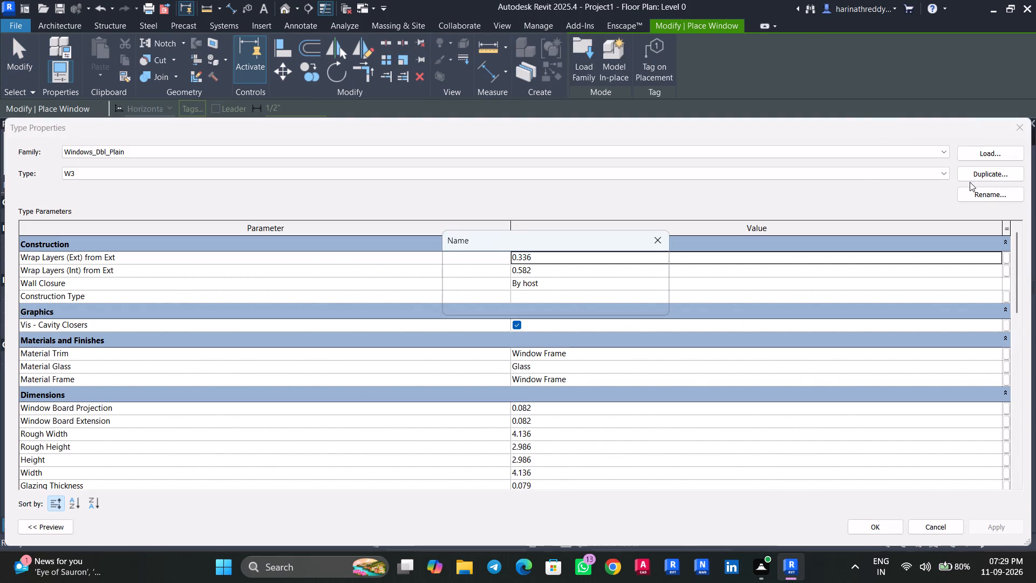
{"action": "key", "text": "w"}
{"action": "key", "text": "1"}
{"action": "left_click", "coordinate": [561, 310]}
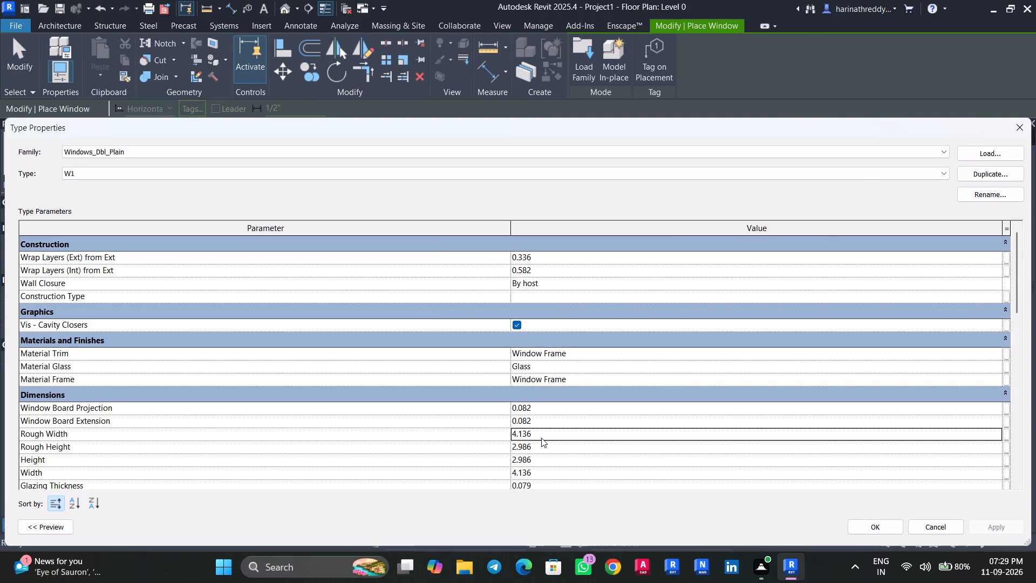
Set the Rough Width of the Windows_Dbl_Plain W1 type to 4'.
{"action": "left_click", "coordinate": [541, 438]}
{"action": "key", "text": "4"}
{"action": "key", "text": "apostrophe"}
{"action": "key", "text": "Return"}
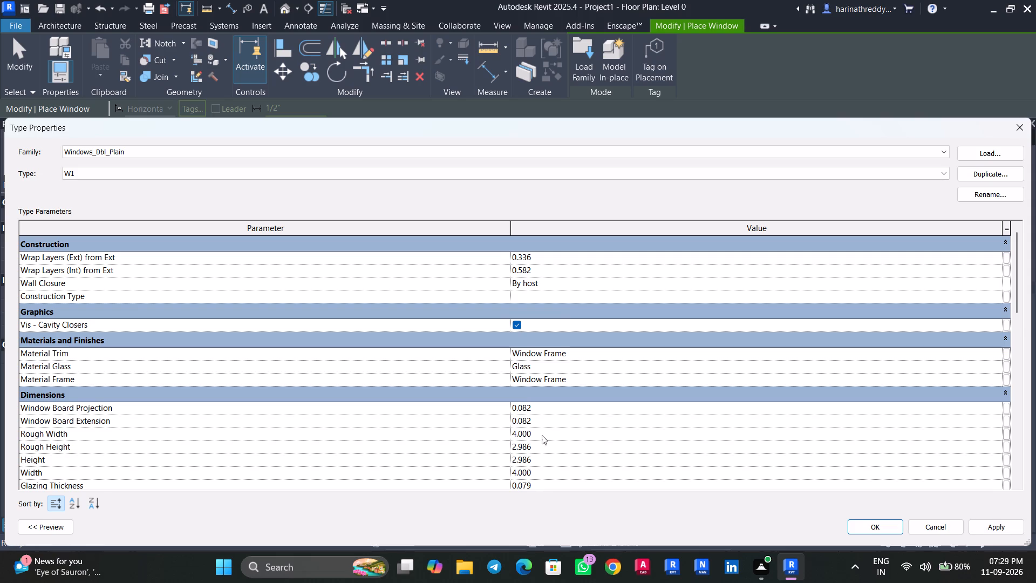
{"action": "left_click", "coordinate": [988, 531]}
{"action": "left_click", "coordinate": [870, 524]}
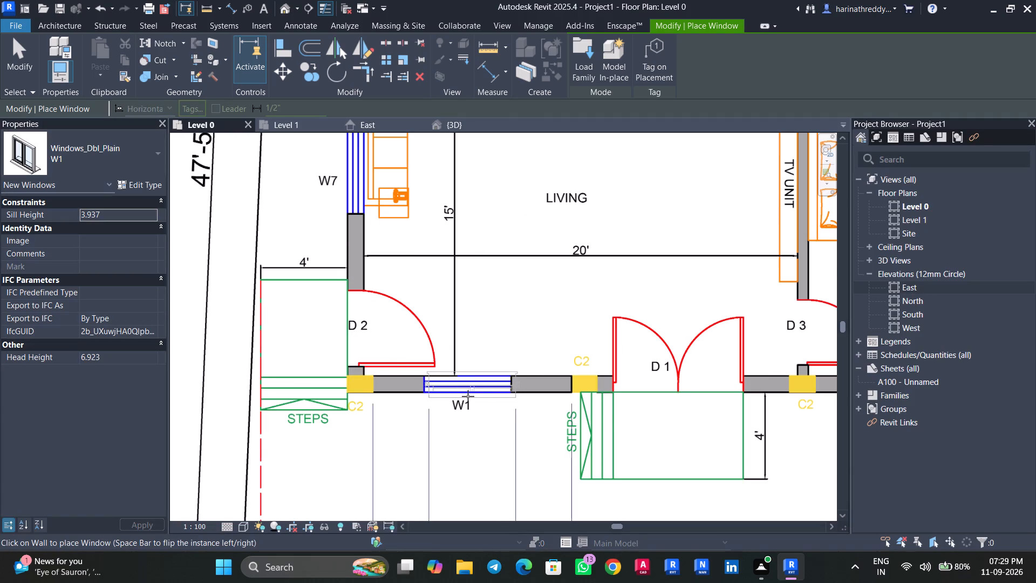
Place a W1 window in the exterior wall at the W1 mark between door D 2 and the entrance steps.
{"action": "scroll", "coordinate": [465, 396], "scroll_direction": "up", "scroll_amount": 6}
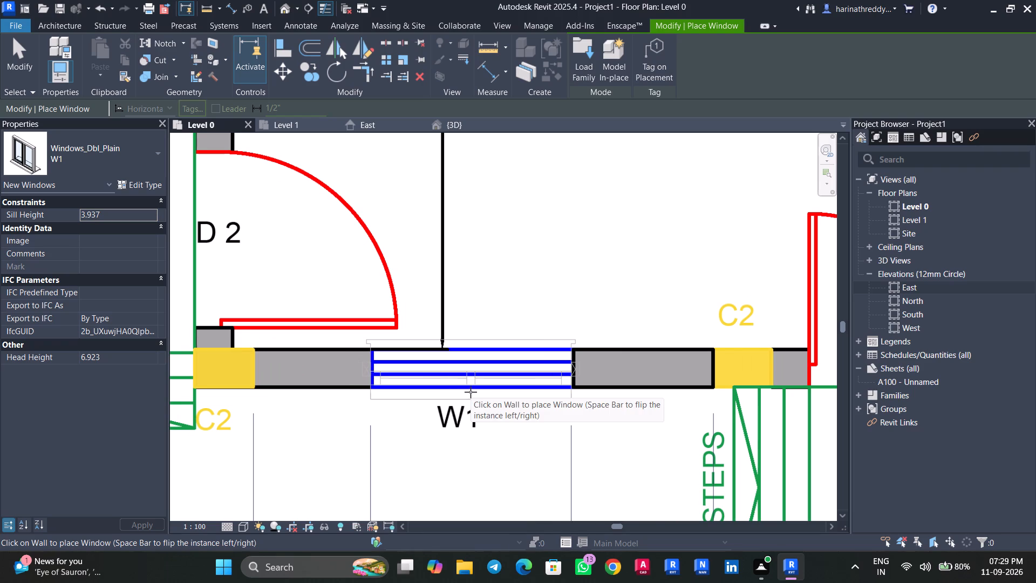
{"action": "left_click", "coordinate": [474, 392]}
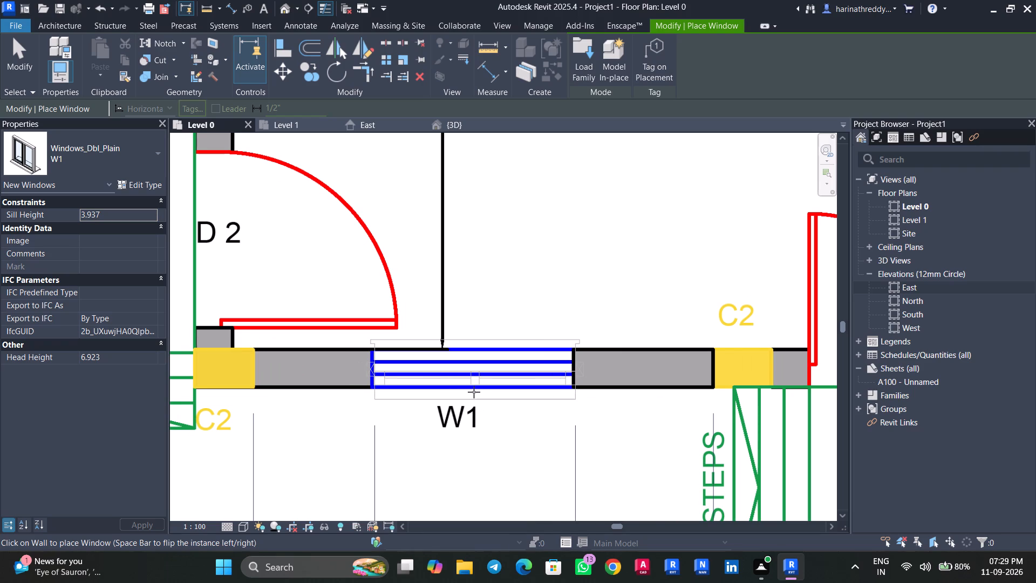
{"action": "key", "text": "Escape"}
{"action": "key", "text": "Escape"}
{"action": "key", "text": "Escape"}
Use the Scale tool on the PDF image to measure the length of the W7 mark beside the Living room sofa.
{"action": "scroll", "coordinate": [394, 341], "scroll_direction": "down", "scroll_amount": 9}
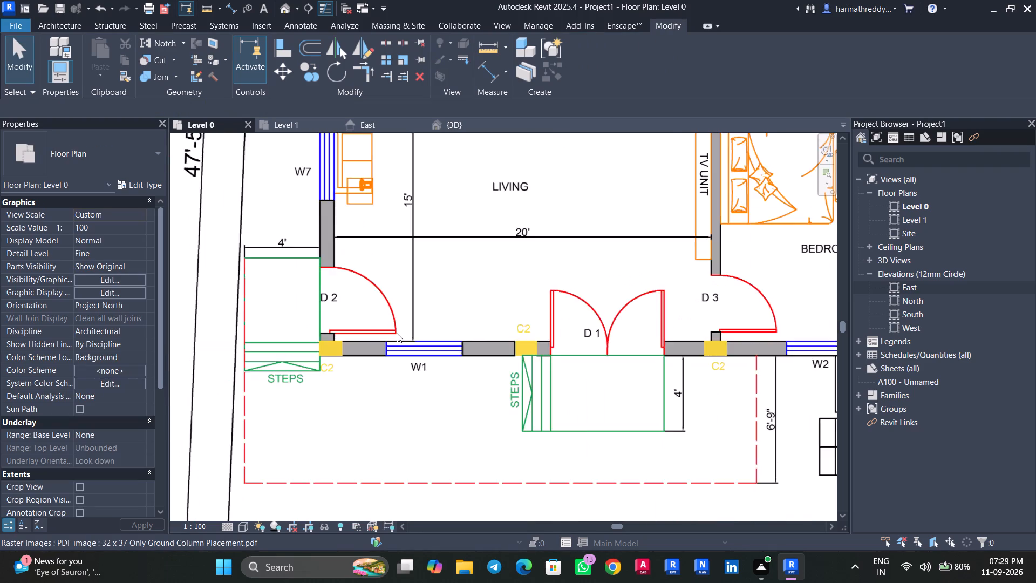
{"action": "scroll", "coordinate": [397, 333], "scroll_direction": "up", "scroll_amount": 1}
{"action": "scroll", "coordinate": [397, 333], "scroll_direction": "down", "scroll_amount": 5}
{"action": "scroll", "coordinate": [349, 198], "scroll_direction": "up", "scroll_amount": 3}
{"action": "scroll", "coordinate": [350, 196], "scroll_direction": "down", "scroll_amount": 1}
{"action": "scroll", "coordinate": [351, 196], "scroll_direction": "up", "scroll_amount": 6}
{"action": "key", "text": "Escape"}
{"action": "left_click", "coordinate": [468, 302]}
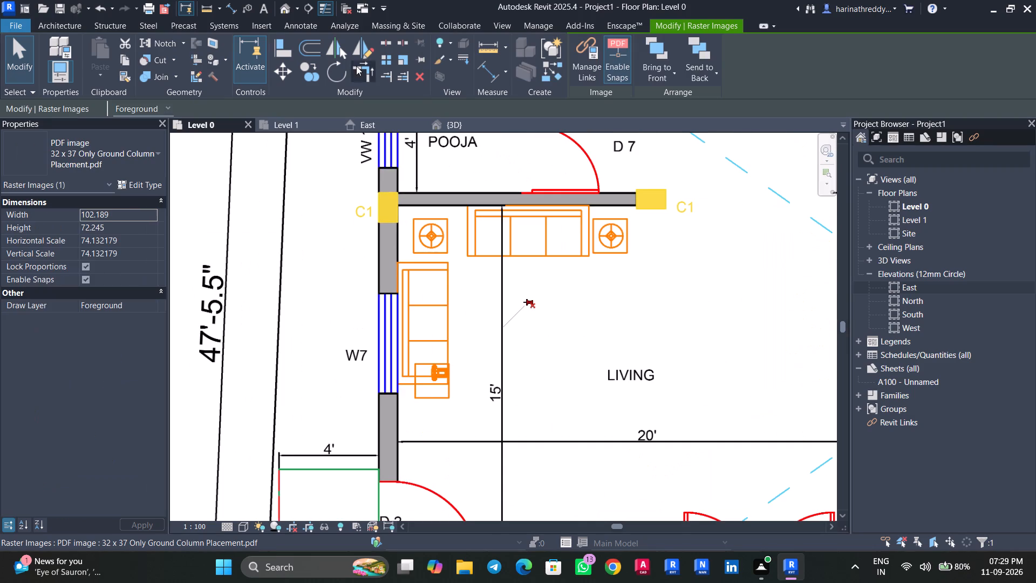
{"action": "left_click", "coordinate": [399, 63]}
{"action": "left_click", "coordinate": [397, 391]}
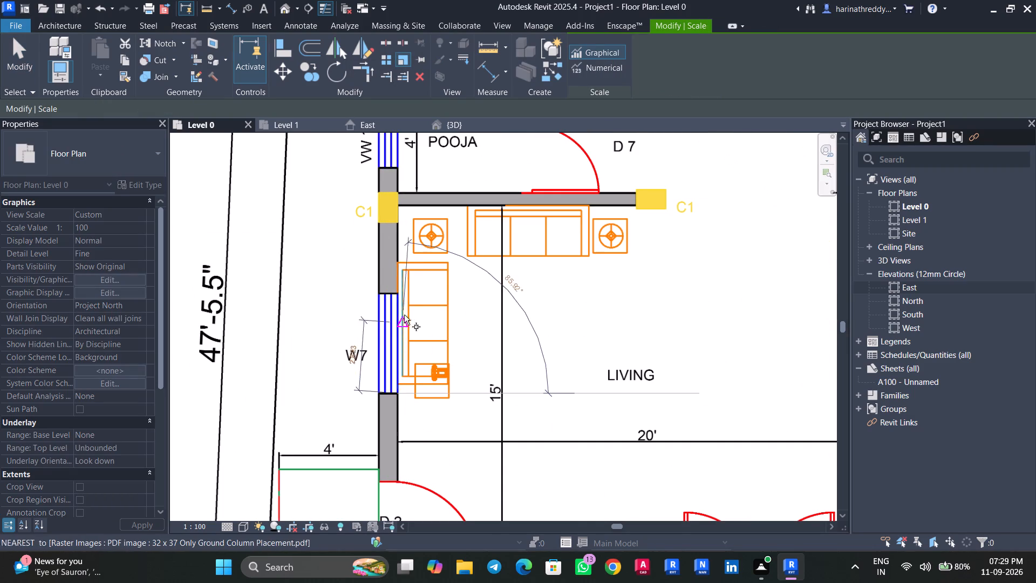
{"action": "scroll", "coordinate": [394, 293], "scroll_direction": "up", "scroll_amount": 8}
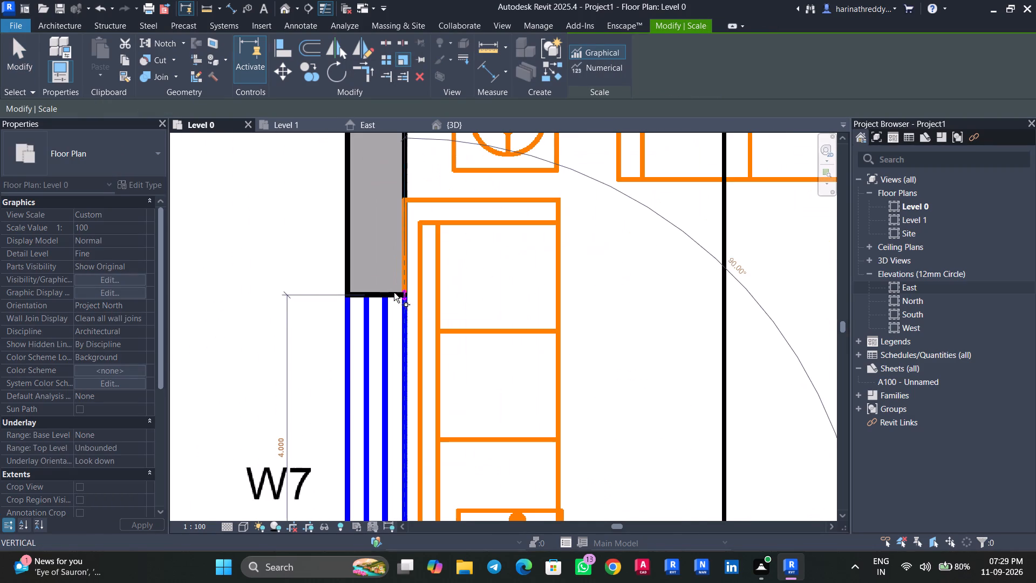
{"action": "key", "text": "Escape"}
{"action": "key", "text": "Escape"}
Start a window placement with the Windows_Dbl_Plain W3 type and duplicate that type as W7.
{"action": "type", "text": "WN"}
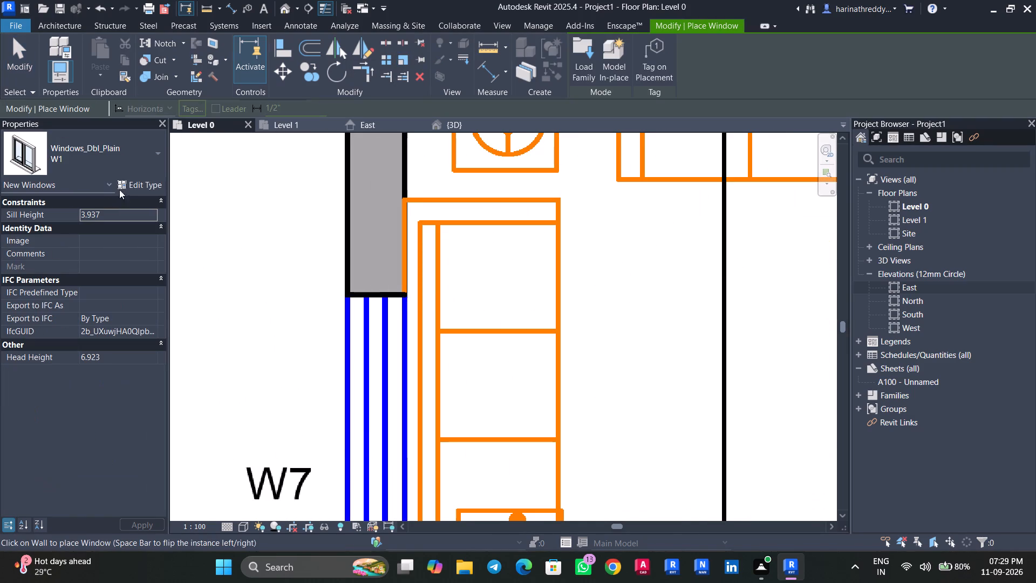
{"action": "left_click", "coordinate": [148, 153]}
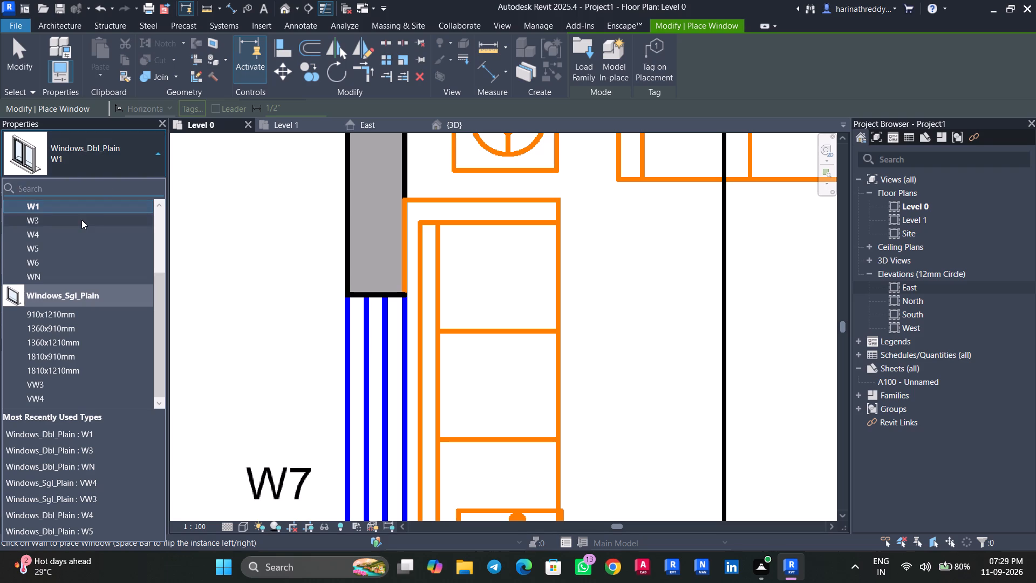
{"action": "left_click", "coordinate": [81, 220]}
{"action": "left_click", "coordinate": [154, 185]}
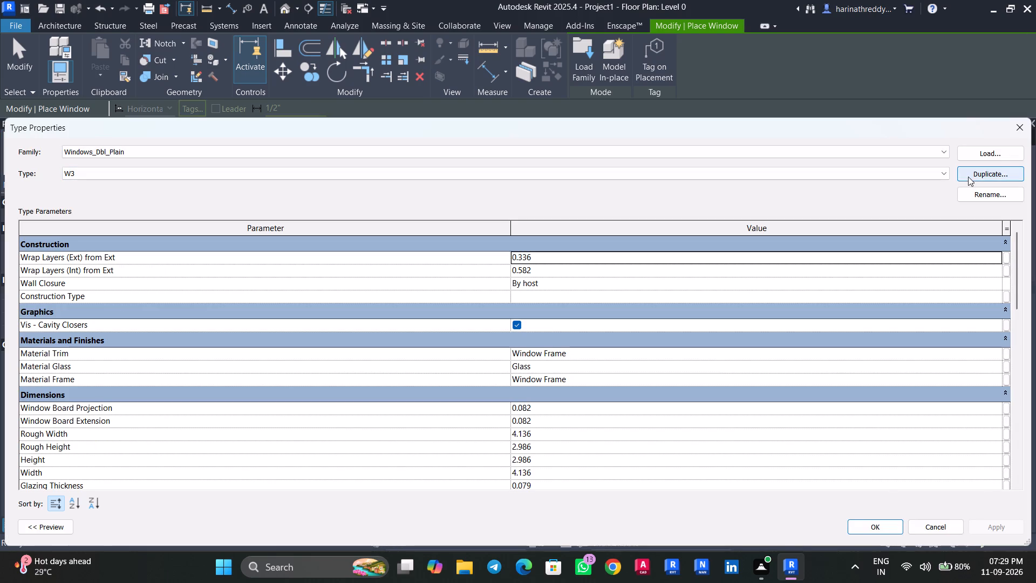
{"action": "left_click", "coordinate": [968, 177]}
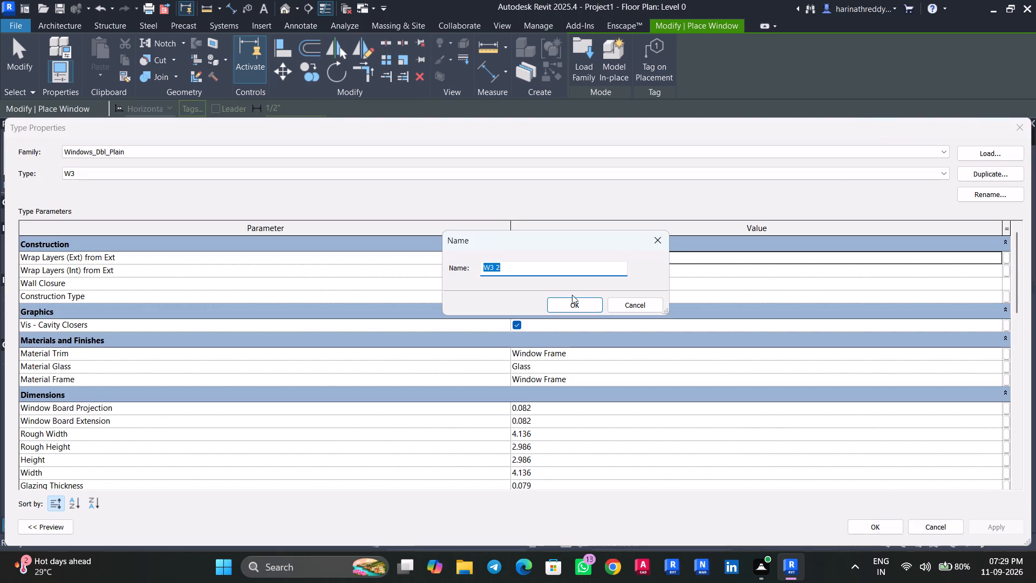
{"action": "left_click", "coordinate": [655, 305]}
{"action": "left_click_drag", "start_coordinate": [644, 125], "coordinate": [613, 306]}
{"action": "left_click_drag", "start_coordinate": [617, 308], "coordinate": [632, 382]}
{"action": "left_click_drag", "start_coordinate": [633, 382], "coordinate": [759, 489]}
{"action": "left_click_drag", "start_coordinate": [759, 490], "coordinate": [766, 483]}
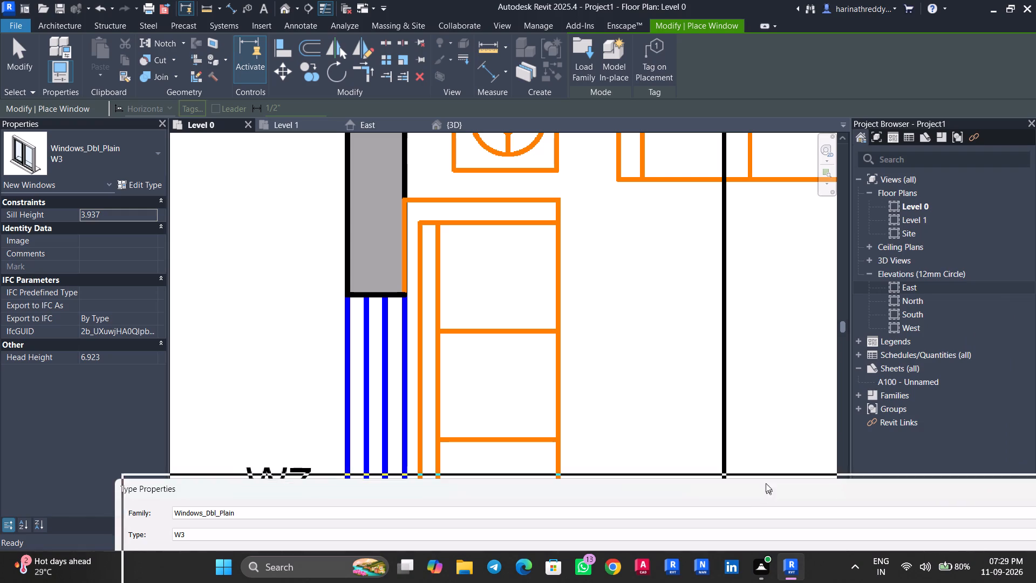
{"action": "left_click_drag", "start_coordinate": [766, 483], "coordinate": [657, 119]}
{"action": "left_click", "coordinate": [1006, 170]}
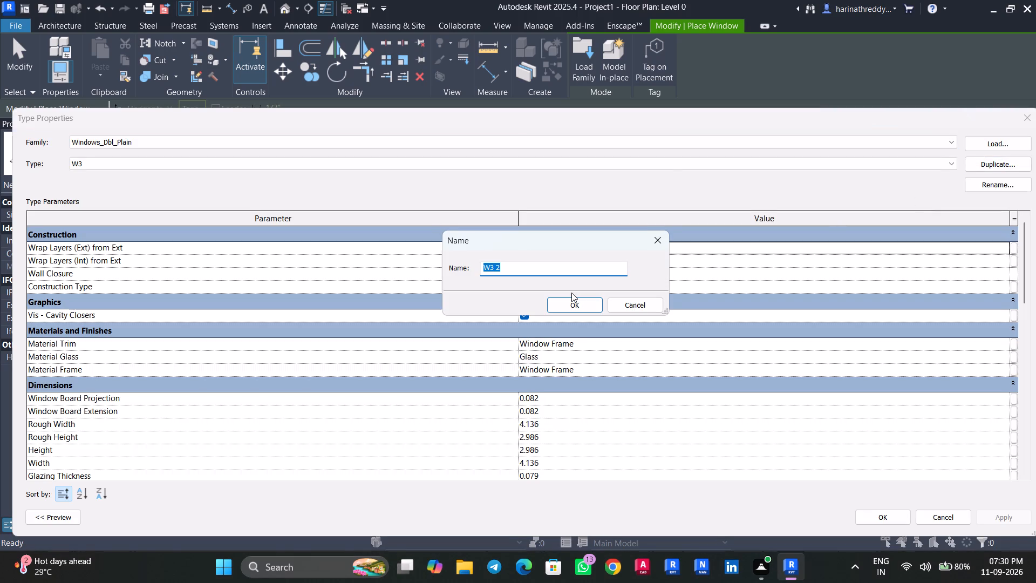
{"action": "key", "text": "w"}
{"action": "key", "text": "7"}
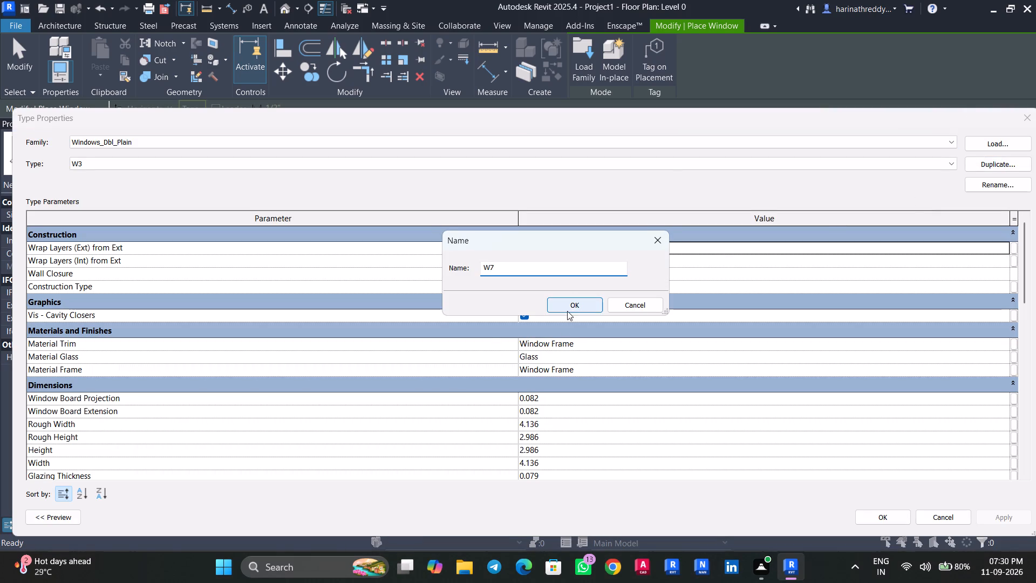
{"action": "left_click", "coordinate": [567, 310]}
Set the Rough Width of the Windows_Dbl_Plain W7 type to 4'.
{"action": "left_click", "coordinate": [549, 425]}
{"action": "type", "text": "4'"}
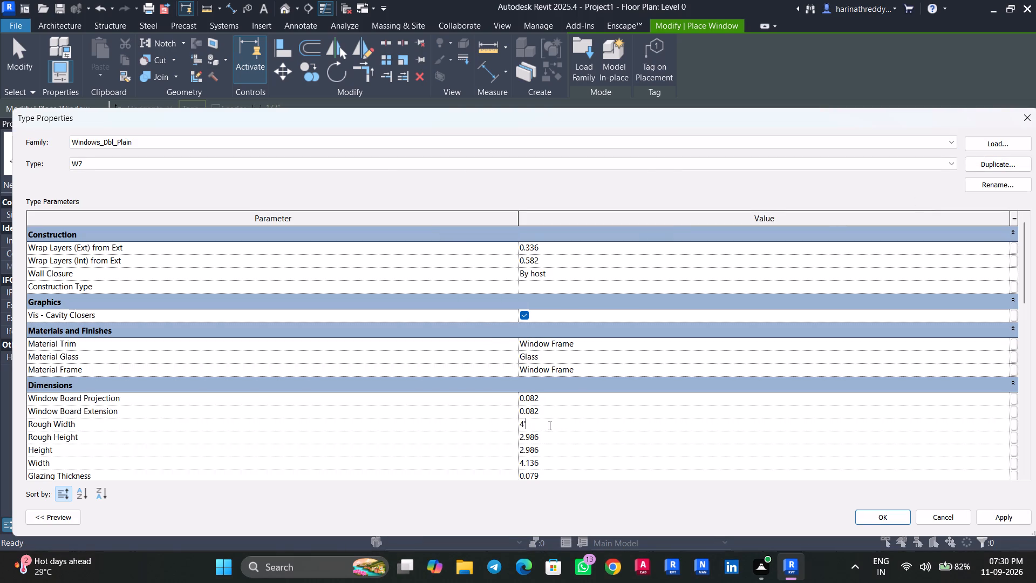
{"action": "key", "text": "Return"}
{"action": "left_click", "coordinate": [993, 514]}
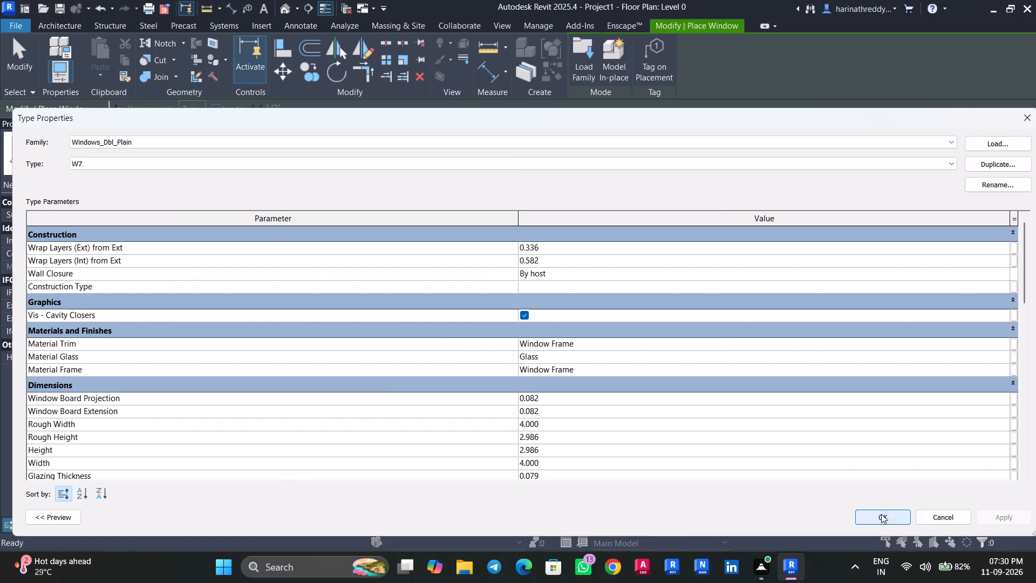
{"action": "left_click", "coordinate": [881, 514]}
Place a W7 window in the exterior wall at the W7 mark beside the Living room sofa.
{"action": "scroll", "coordinate": [368, 375], "scroll_direction": "down", "scroll_amount": 3}
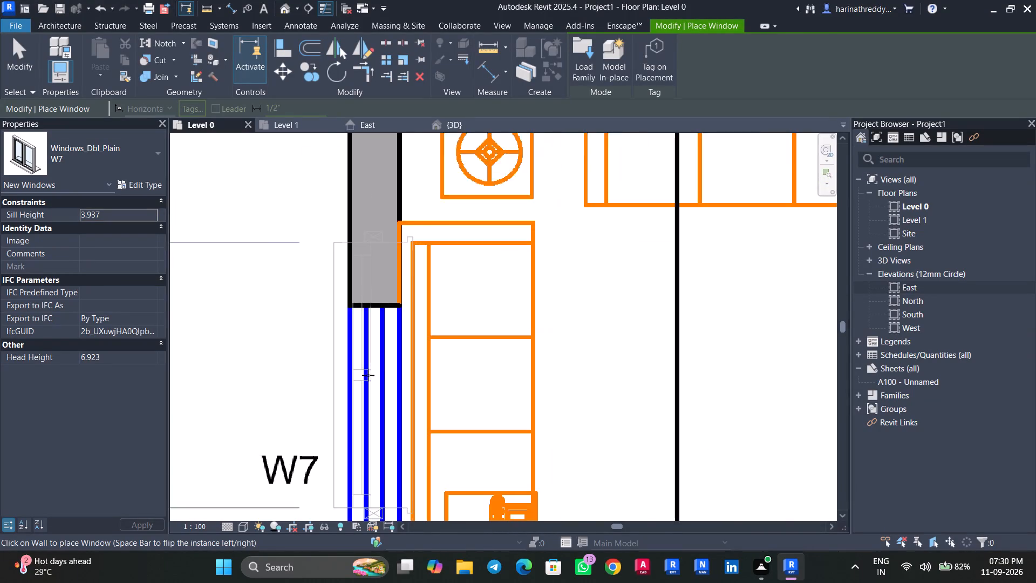
{"action": "middle_click_drag", "start_coordinate": [385, 362], "coordinate": [431, 229]}
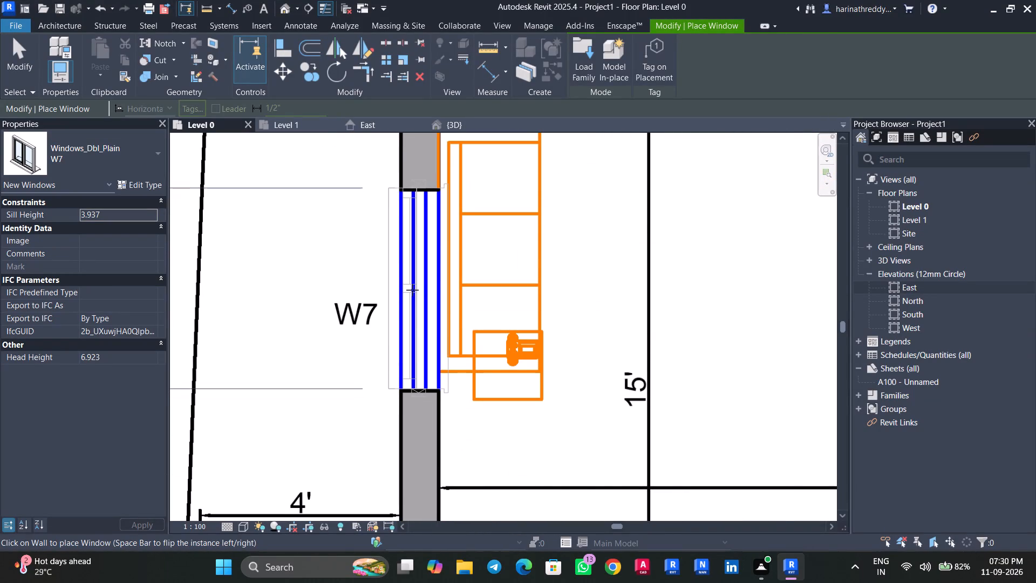
{"action": "left_click", "coordinate": [412, 290]}
{"action": "key", "text": "Escape"}
{"action": "key", "text": "Escape"}
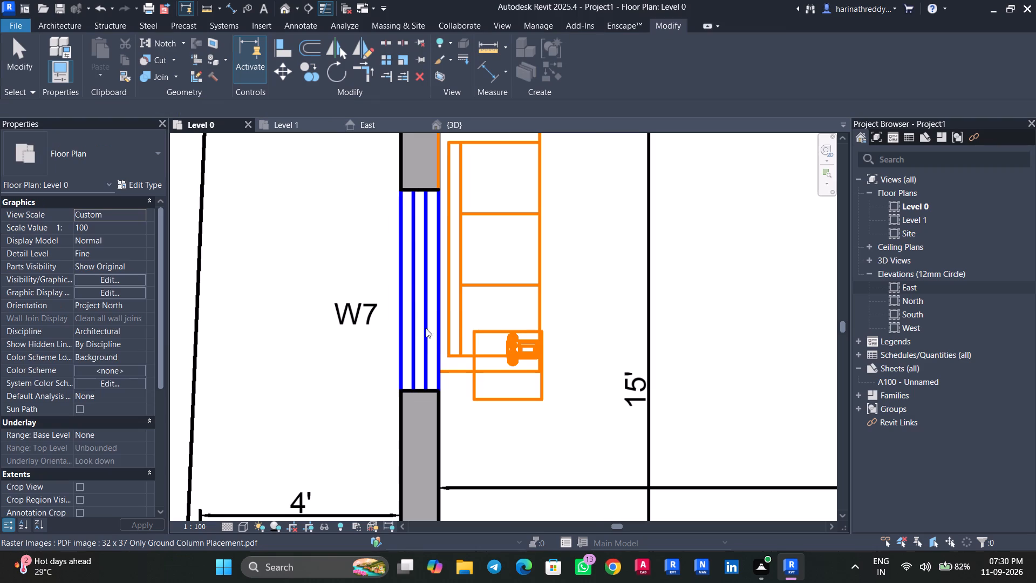
Use the Scale tool on the PDF image to measure the length of the VW 1 mark at the Pooja room.
{"action": "scroll", "coordinate": [426, 328], "scroll_direction": "down", "scroll_amount": 9}
{"action": "scroll", "coordinate": [435, 312], "scroll_direction": "up", "scroll_amount": 1}
{"action": "scroll", "coordinate": [435, 312], "scroll_direction": "down", "scroll_amount": 1}
{"action": "scroll", "coordinate": [437, 308], "scroll_direction": "up", "scroll_amount": 1}
{"action": "scroll", "coordinate": [437, 308], "scroll_direction": "down", "scroll_amount": 2}
{"action": "scroll", "coordinate": [459, 205], "scroll_direction": "up", "scroll_amount": 9}
{"action": "middle_click_drag", "start_coordinate": [452, 208], "coordinate": [446, 343]}
{"action": "key", "text": "Escape"}
{"action": "left_click", "coordinate": [440, 341]}
{"action": "left_click", "coordinate": [402, 59]}
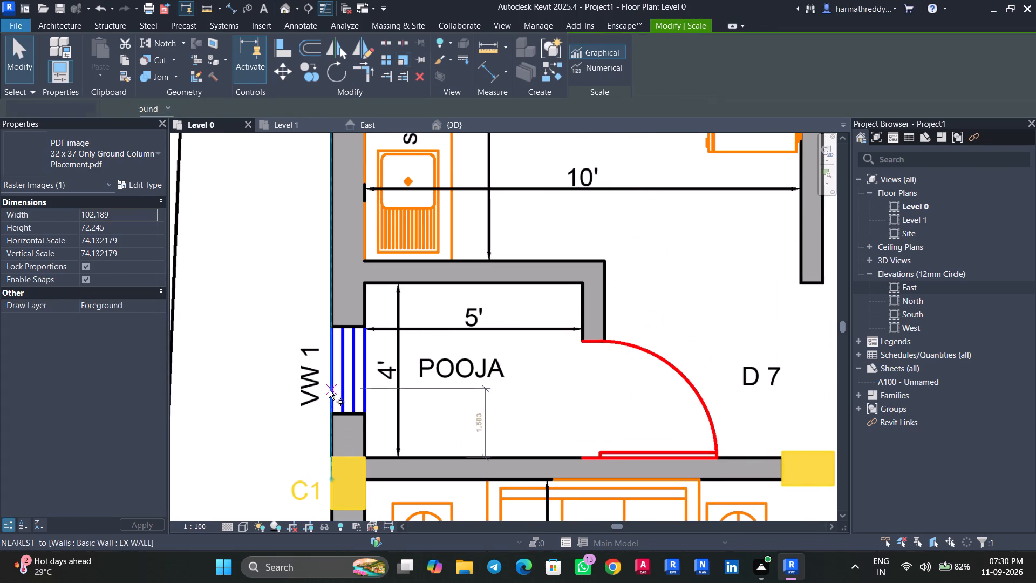
{"action": "left_click", "coordinate": [364, 412]}
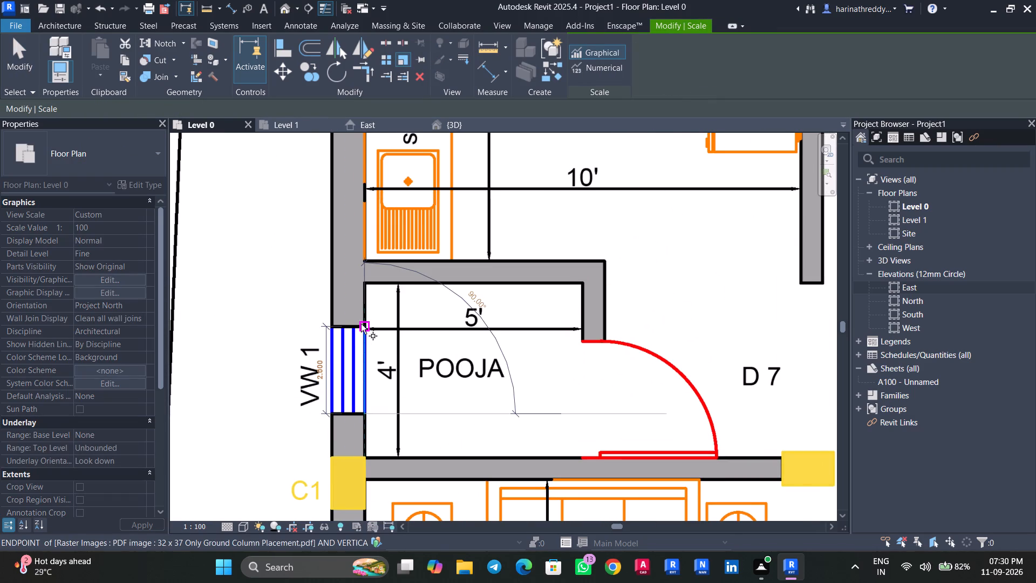
{"action": "scroll", "coordinate": [361, 324], "scroll_direction": "up", "scroll_amount": 4}
{"action": "key", "text": "Escape"}
{"action": "key", "text": "Escape"}
{"action": "key", "text": "Escape"}
{"action": "scroll", "coordinate": [383, 351], "scroll_direction": "down", "scroll_amount": 7}
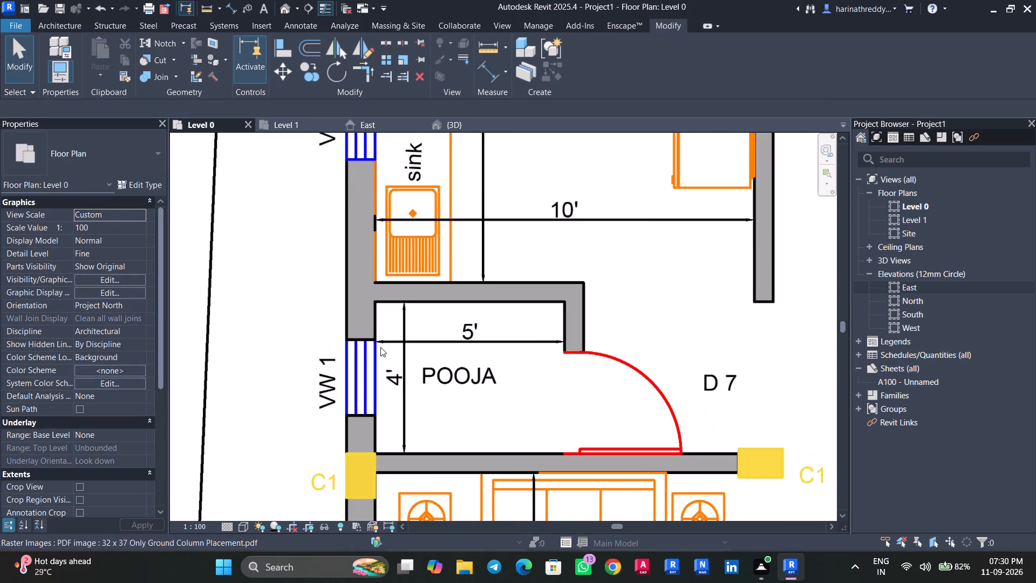
{"action": "left_click", "coordinate": [382, 352]}
{"action": "key", "text": "Escape"}
Start a window placement with the Windows_Sgl_Plain VW3 type.
{"action": "type", "text": "WN"}
{"action": "left_click", "coordinate": [91, 171]}
{"action": "scroll", "coordinate": [84, 382], "scroll_direction": "down", "scroll_amount": 3}
{"action": "left_click", "coordinate": [76, 385]}
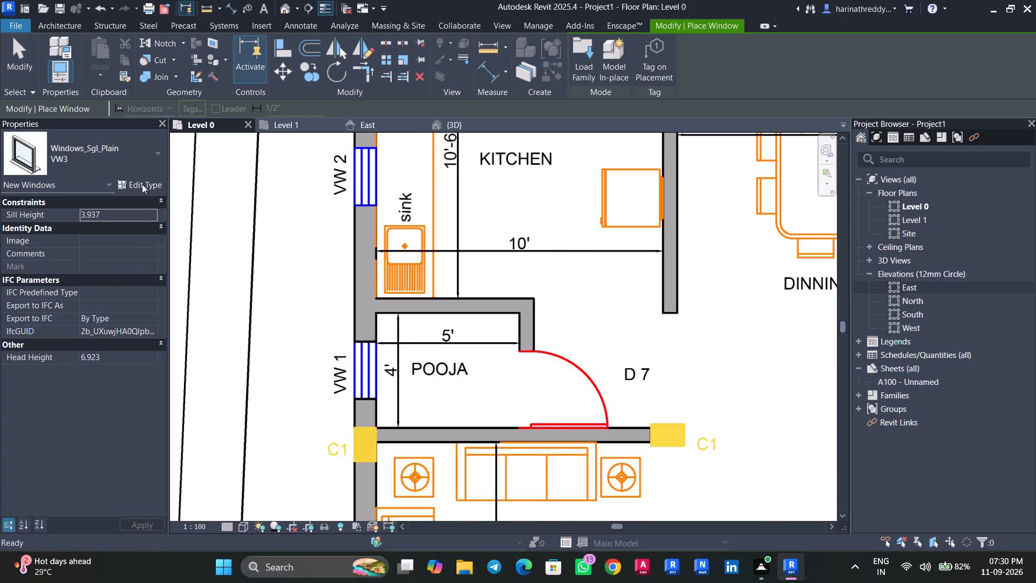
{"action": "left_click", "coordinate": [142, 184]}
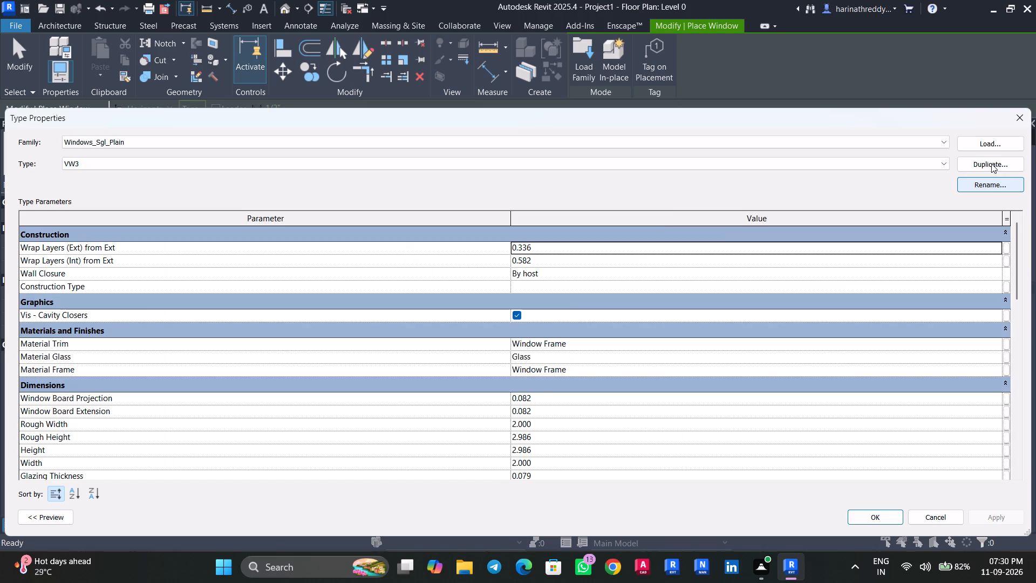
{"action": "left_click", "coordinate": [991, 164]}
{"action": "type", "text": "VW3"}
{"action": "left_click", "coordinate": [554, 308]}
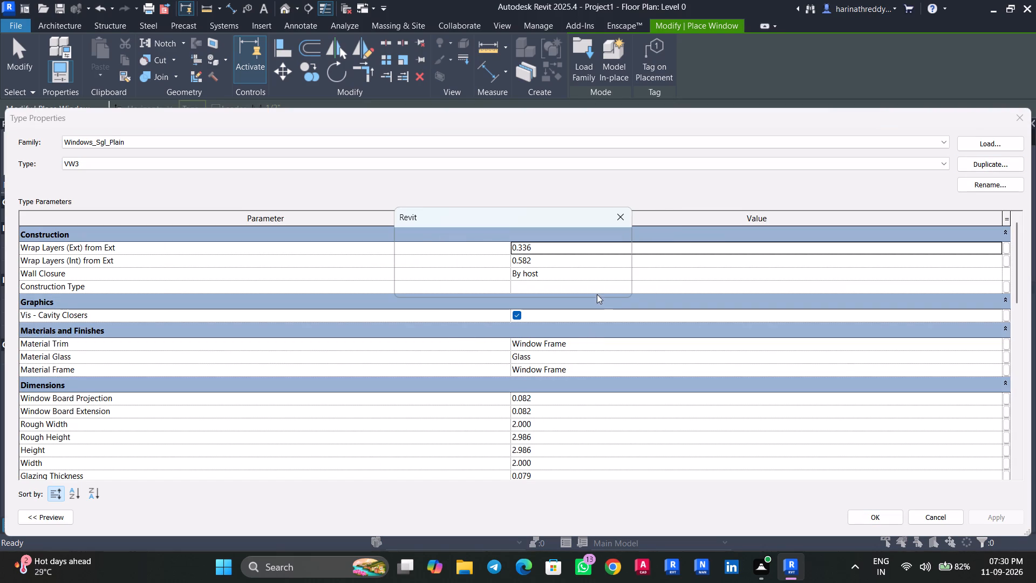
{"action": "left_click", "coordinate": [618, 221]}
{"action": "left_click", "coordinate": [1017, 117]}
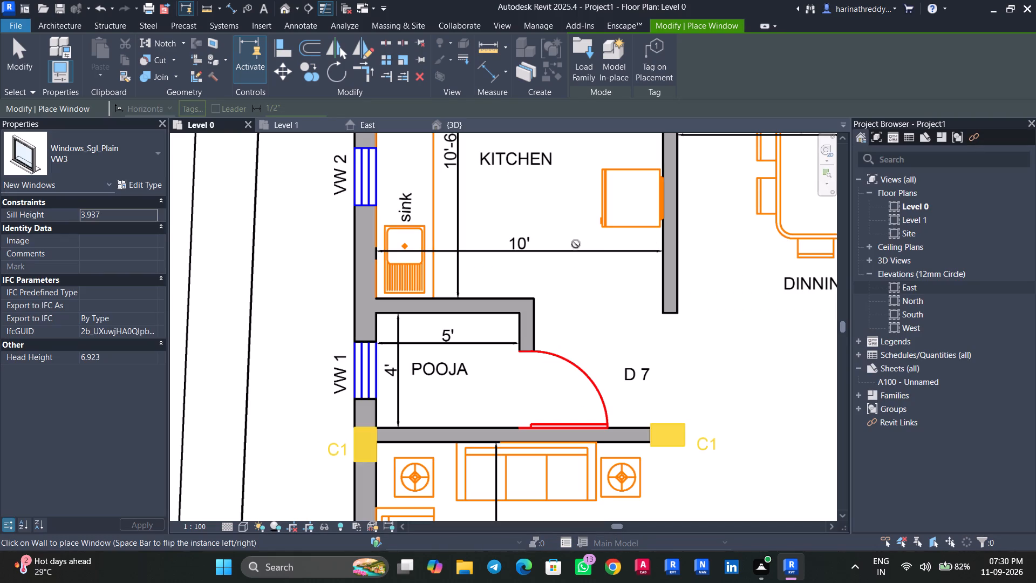
Duplicate the Windows_Sgl_Plain VW3 type as VW1.
{"action": "left_click", "coordinate": [155, 179]}
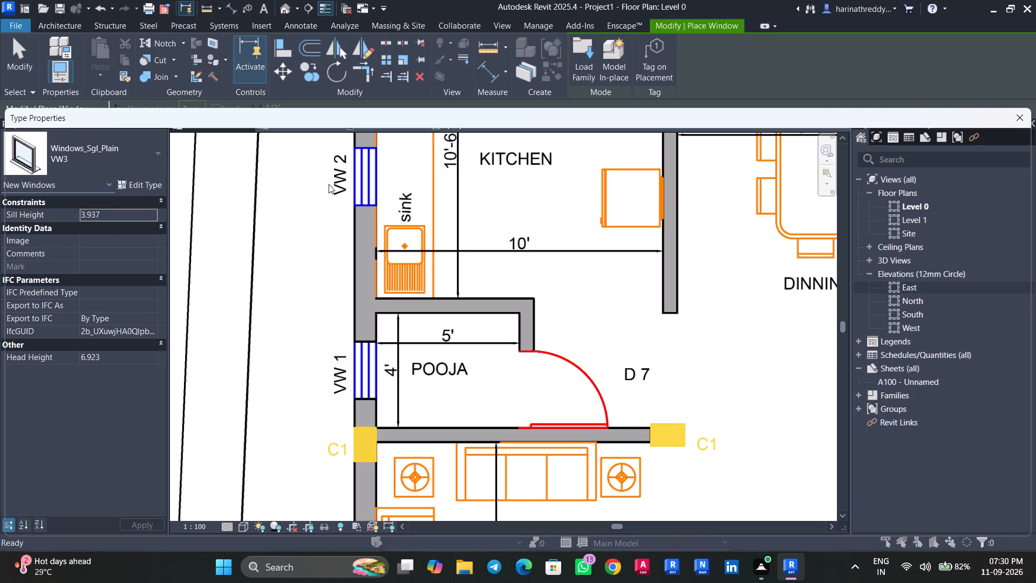
{"action": "left_click", "coordinate": [961, 168]}
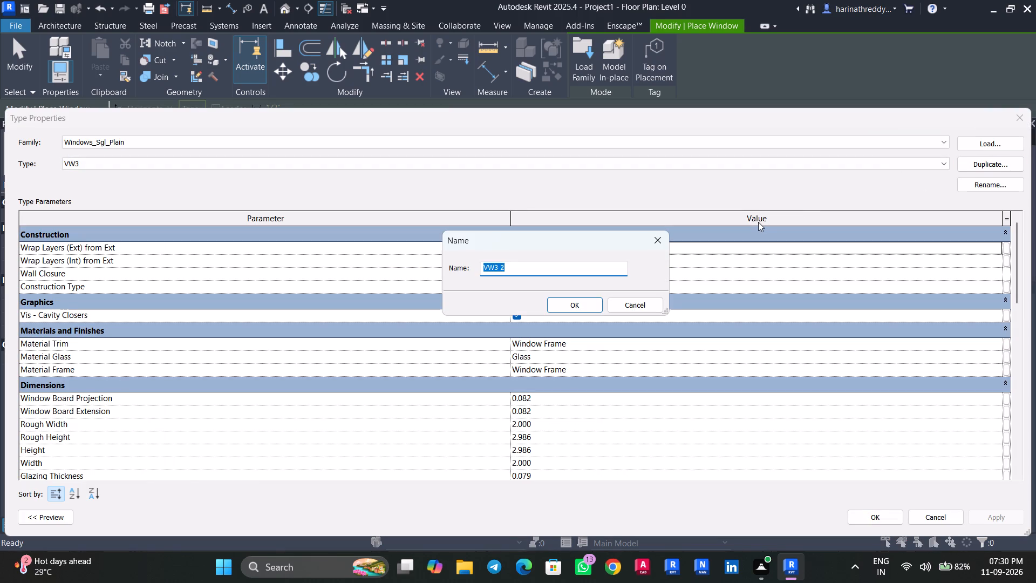
{"action": "key", "text": "v"}
{"action": "key", "text": "w"}
{"action": "key", "text": "3"}
{"action": "key", "text": "BackSpace"}
{"action": "key", "text": "1"}
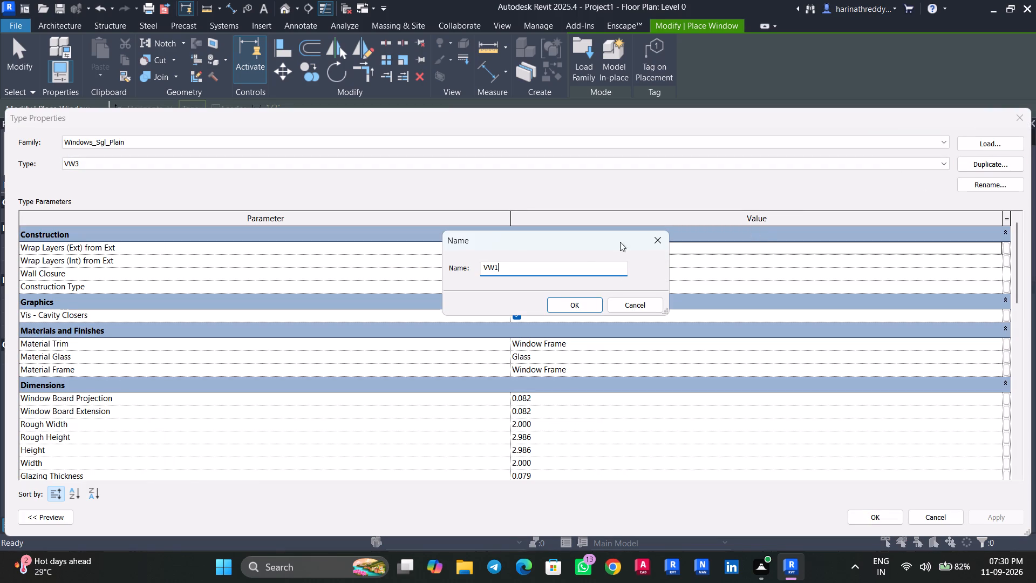
{"action": "left_click", "coordinate": [562, 304]}
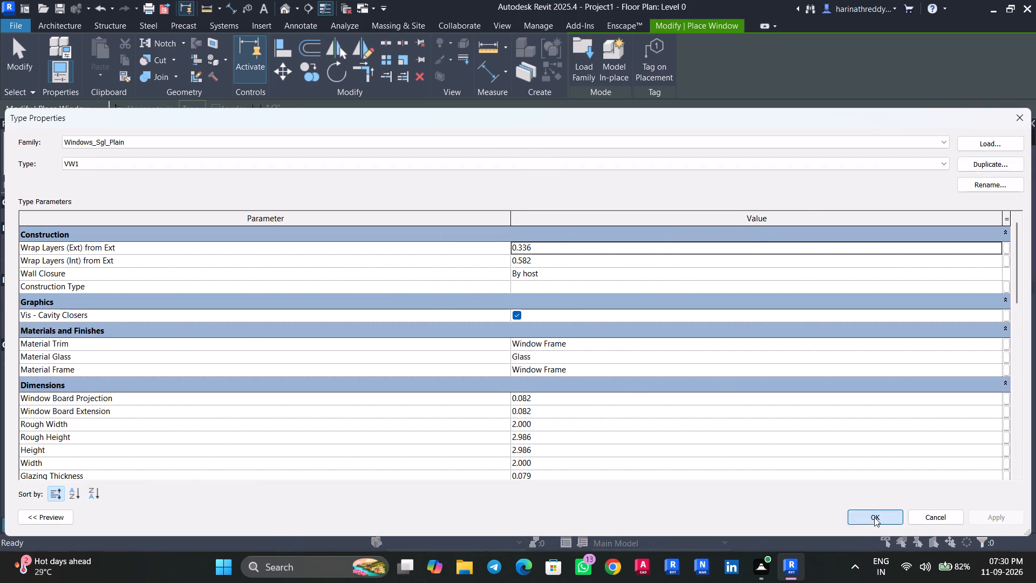
{"action": "left_click", "coordinate": [874, 517]}
Place a VW1 window in the exterior wall at the VW 1 mark beside the Pooja room.
{"action": "scroll", "coordinate": [369, 374], "scroll_direction": "up", "scroll_amount": 5}
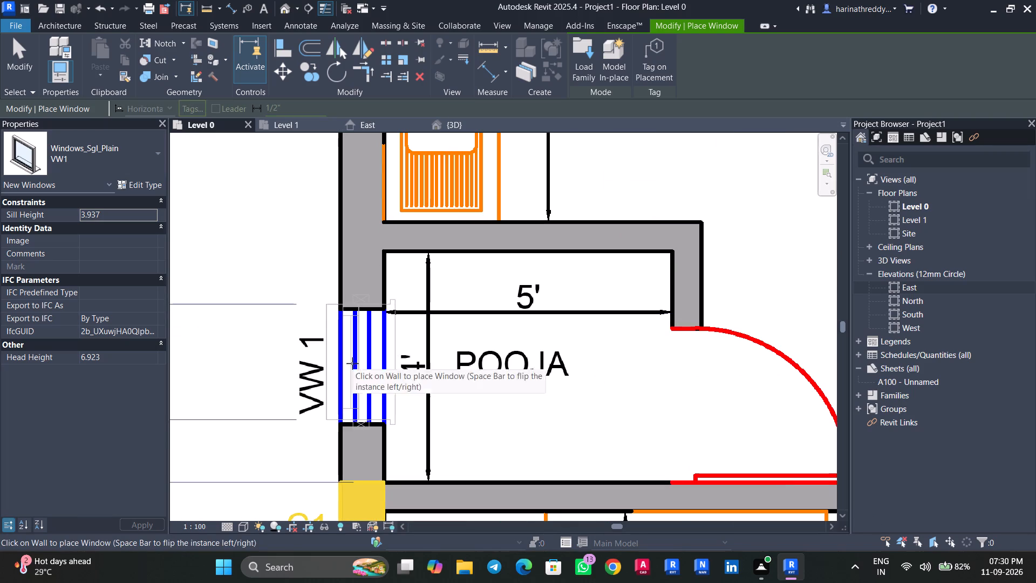
{"action": "left_click", "coordinate": [352, 368]}
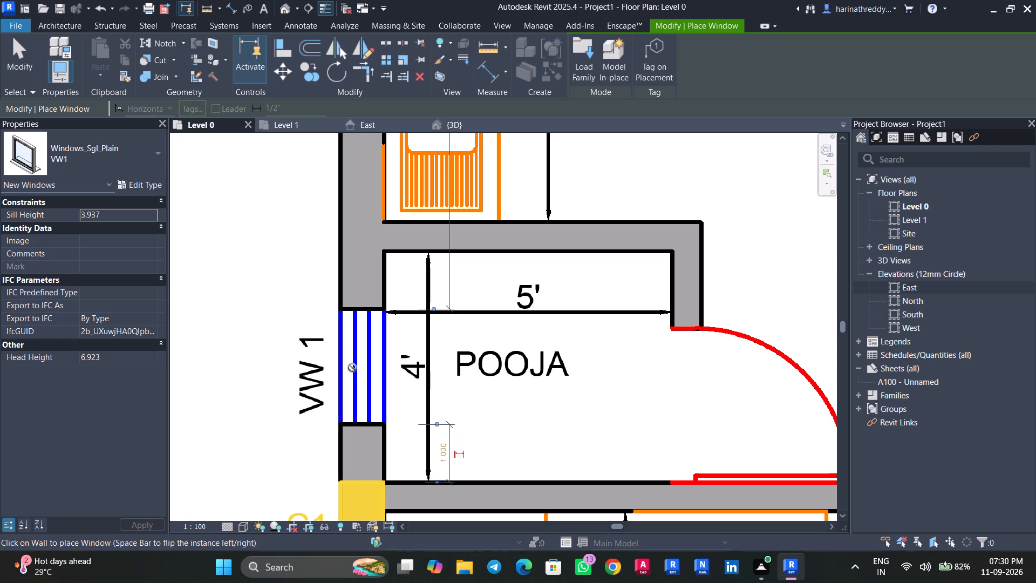
{"action": "key", "text": "Escape"}
{"action": "key", "text": "Escape"}
Use the Scale tool on the PDF image to measure the length of the VW 2 mark at the Kitchen.
{"action": "scroll", "coordinate": [417, 390], "scroll_direction": "down", "scroll_amount": 7}
{"action": "scroll", "coordinate": [415, 377], "scroll_direction": "up", "scroll_amount": 1}
{"action": "scroll", "coordinate": [416, 371], "scroll_direction": "down", "scroll_amount": 2}
{"action": "scroll", "coordinate": [416, 371], "scroll_direction": "up", "scroll_amount": 1}
{"action": "scroll", "coordinate": [416, 371], "scroll_direction": "down", "scroll_amount": 1}
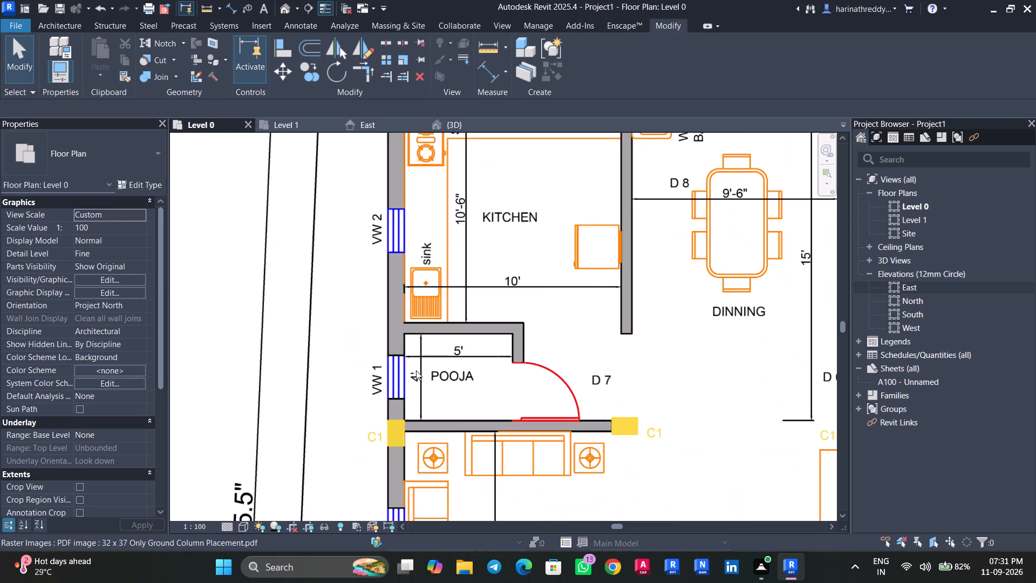
{"action": "scroll", "coordinate": [407, 218], "scroll_direction": "up", "scroll_amount": 7}
{"action": "scroll", "coordinate": [397, 269], "scroll_direction": "down", "scroll_amount": 1}
{"action": "middle_click_drag", "start_coordinate": [397, 282], "coordinate": [398, 316]}
{"action": "left_click", "coordinate": [463, 251]}
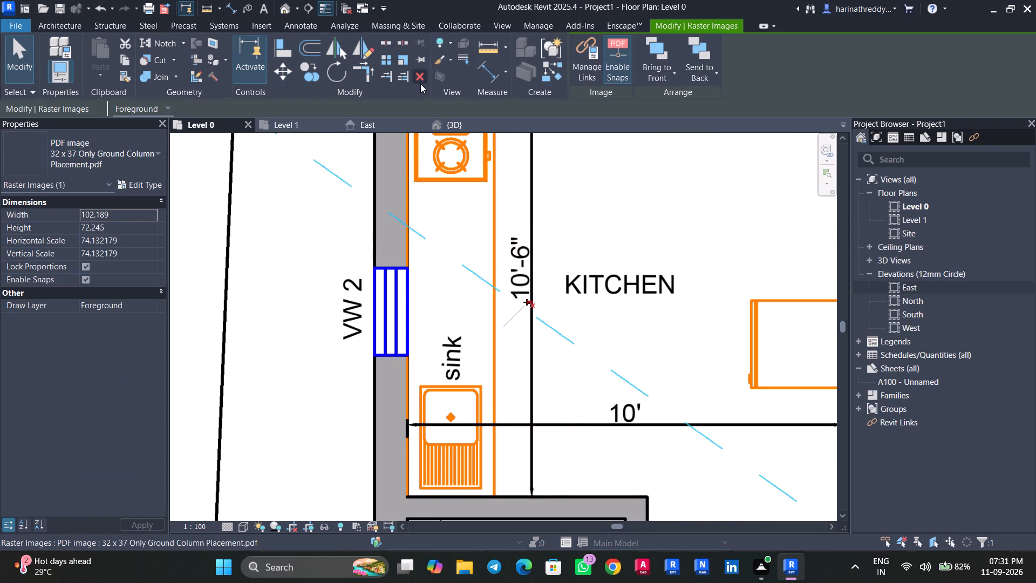
{"action": "left_click", "coordinate": [403, 60]}
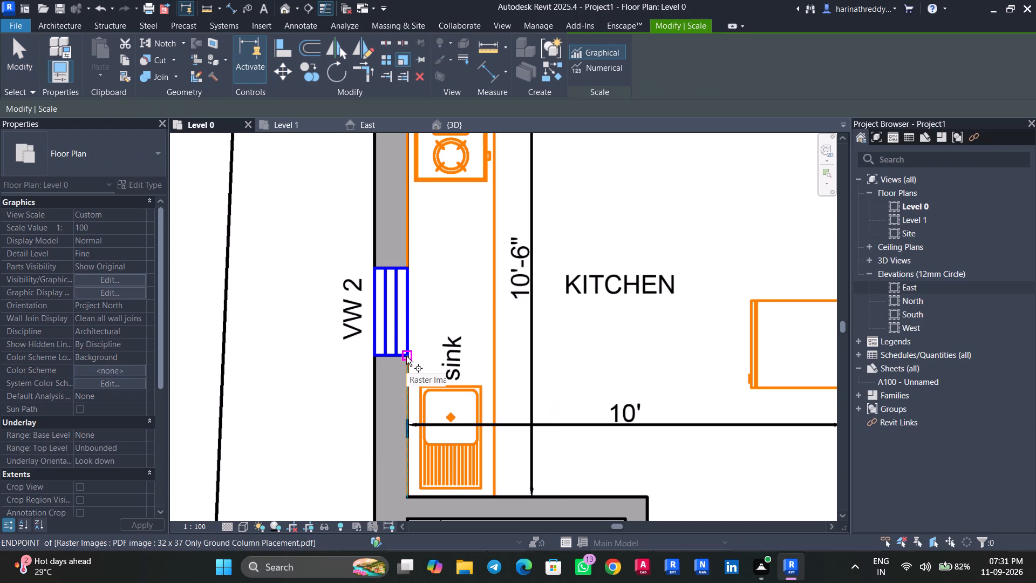
{"action": "left_click", "coordinate": [406, 356]}
{"action": "scroll", "coordinate": [404, 270], "scroll_direction": "up", "scroll_amount": 4}
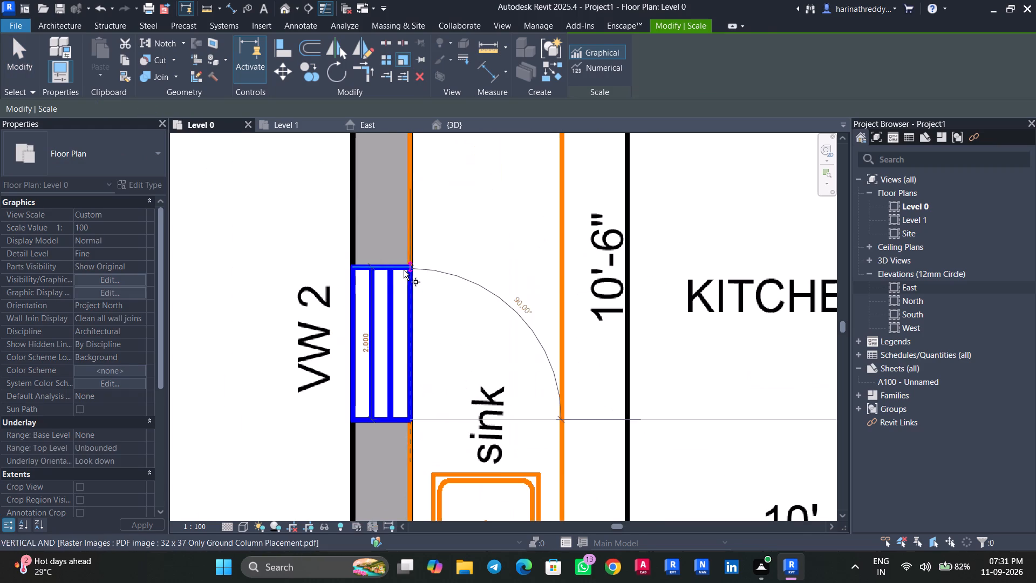
{"action": "key", "text": "Escape"}
{"action": "key", "text": "Escape"}
Start a window placement with the Windows_Sgl_Plain VW1 type and duplicate that type as VW2.
{"action": "type", "text": "WN"}
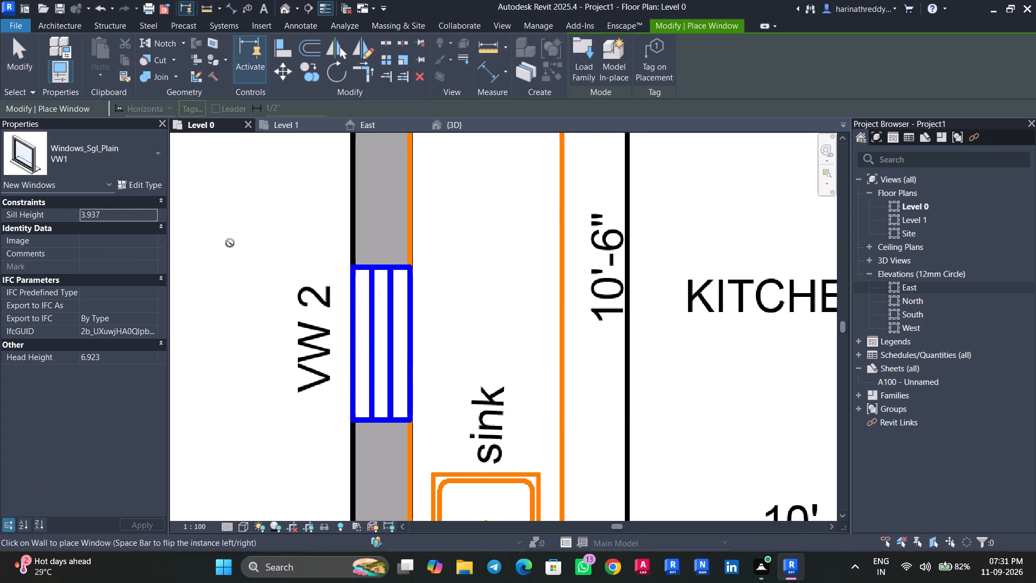
{"action": "left_click", "coordinate": [142, 192]}
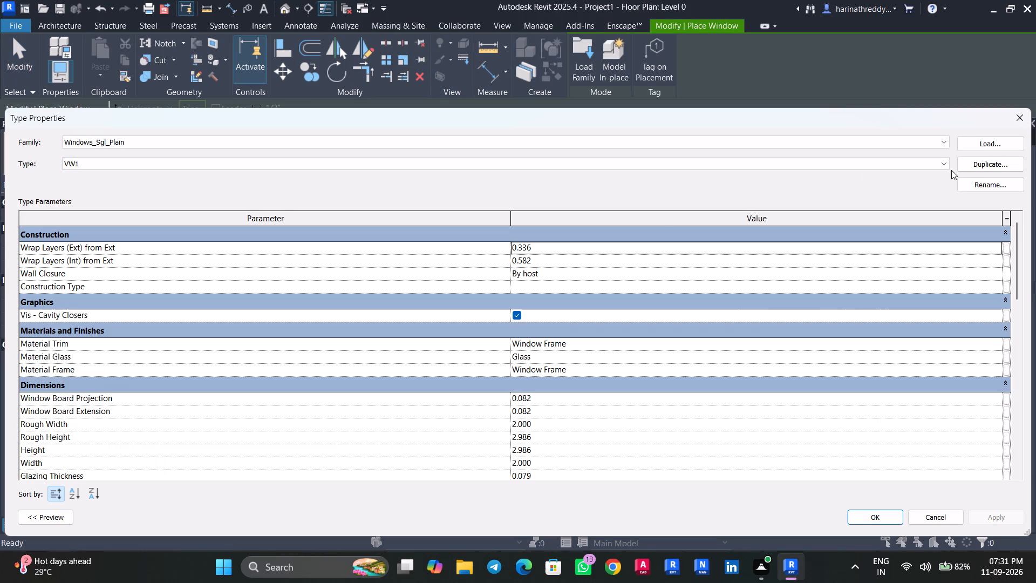
{"action": "left_click", "coordinate": [960, 167]}
{"action": "type", "text": "VW"}
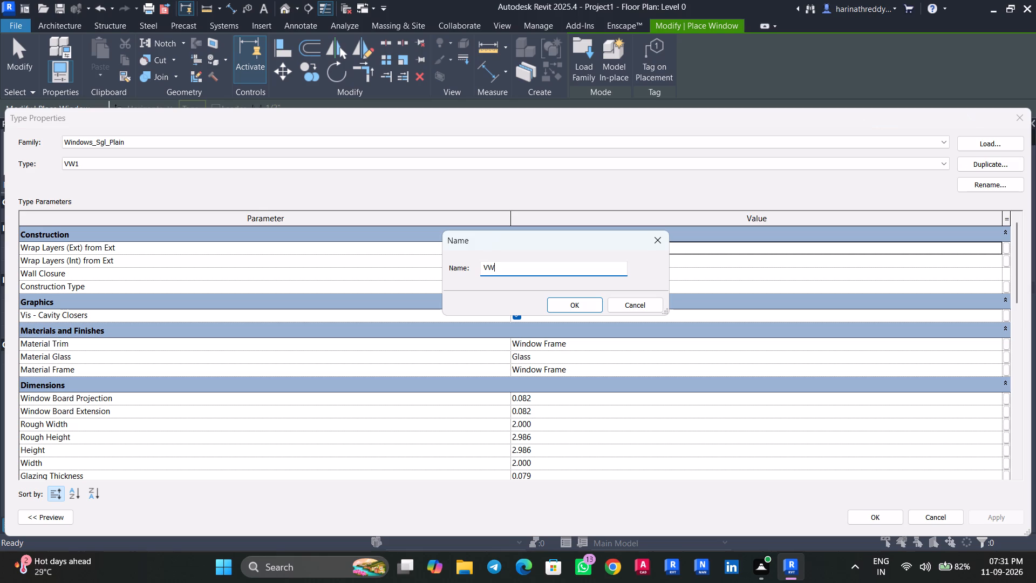
{"action": "key", "text": "2"}
{"action": "left_click", "coordinate": [585, 303]}
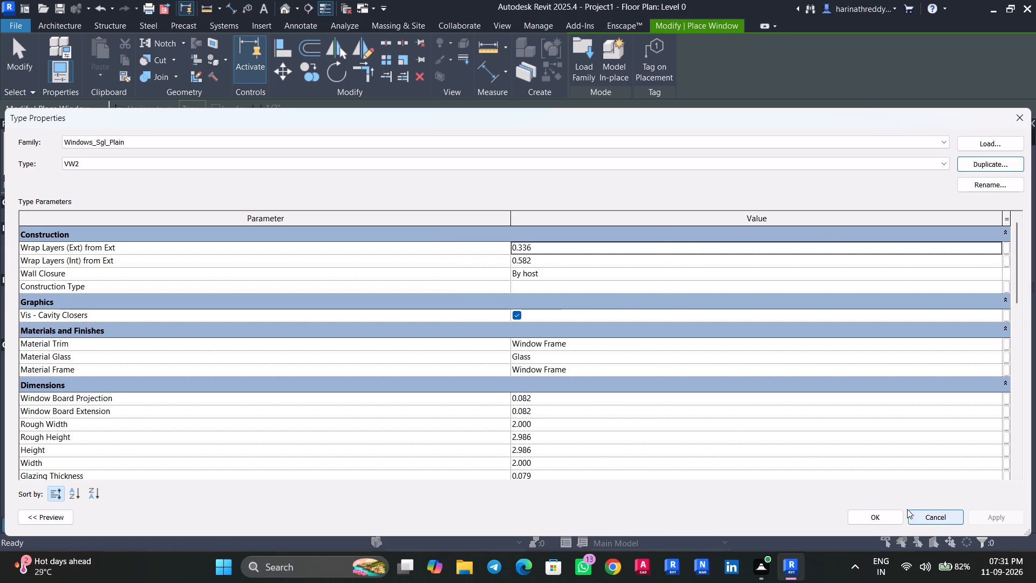
{"action": "left_click", "coordinate": [856, 513]}
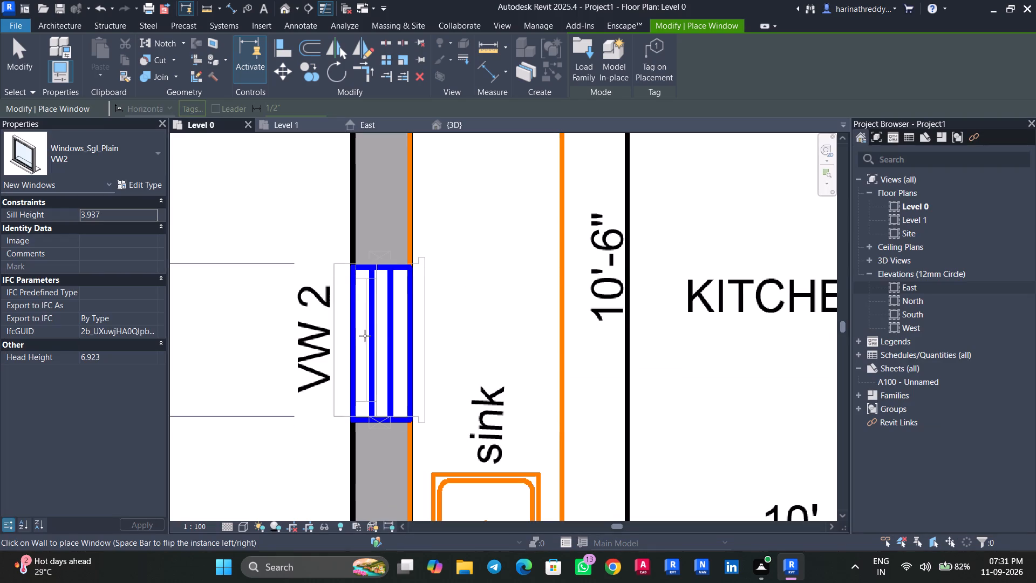
Place a VW2 window in the exterior wall at the VW 2 mark beside the Kitchen sink.
{"action": "left_click", "coordinate": [363, 340]}
{"action": "key", "text": "Escape"}
{"action": "scroll", "coordinate": [381, 375], "scroll_direction": "down", "scroll_amount": 5}
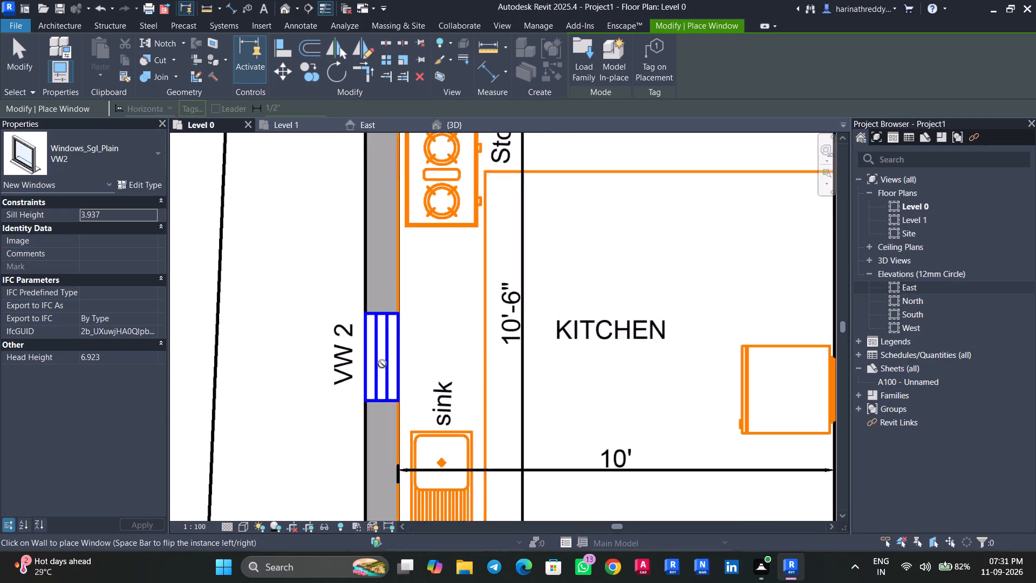
{"action": "scroll", "coordinate": [382, 364], "scroll_direction": "down", "scroll_amount": 8}
{"action": "key", "text": "Escape"}
{"action": "key", "text": "Escape"}
{"action": "key", "text": "Escape"}
In the 3D view, nudge the W3 window four increments along its wall, away from the adjacent column.
{"action": "left_click", "coordinate": [466, 128]}
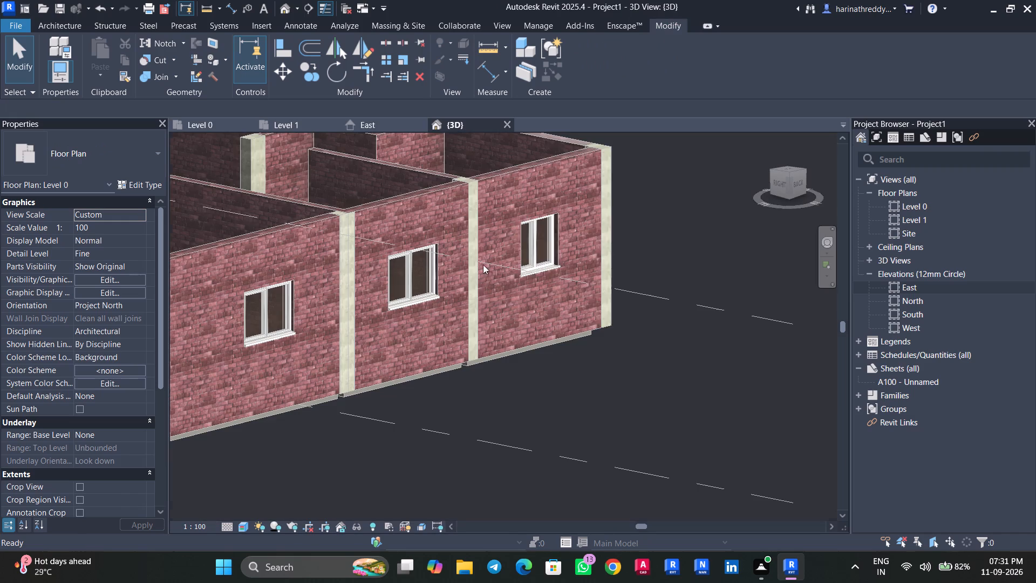
{"action": "scroll", "coordinate": [622, 373], "scroll_direction": "down", "scroll_amount": 6}
{"action": "middle_click_drag", "start_coordinate": [400, 421], "coordinate": [512, 435], "text": "shift"}
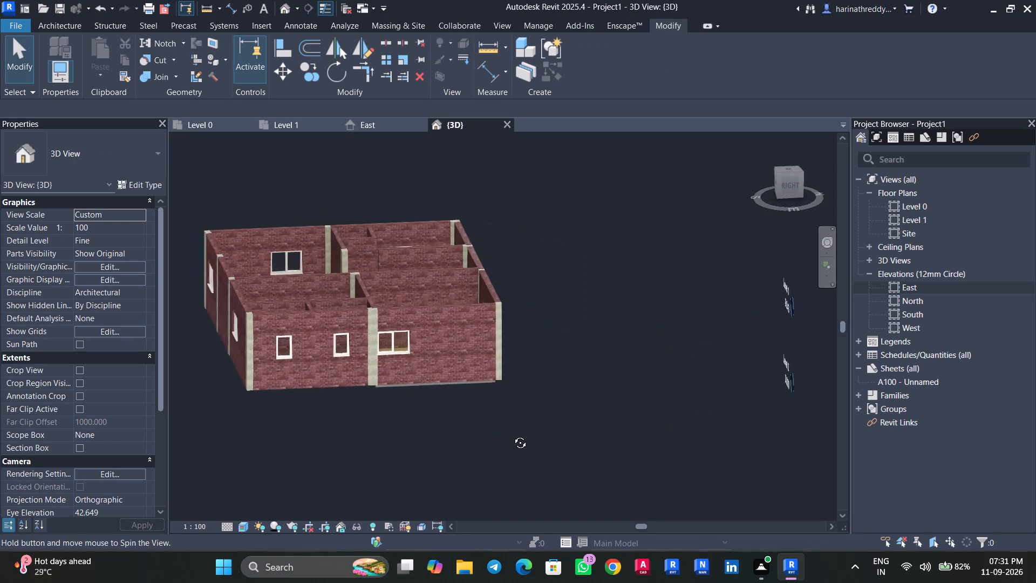
{"action": "middle_click_drag", "start_coordinate": [512, 435], "coordinate": [487, 482], "text": "shift"}
{"action": "scroll", "coordinate": [387, 358], "scroll_direction": "up", "scroll_amount": 2}
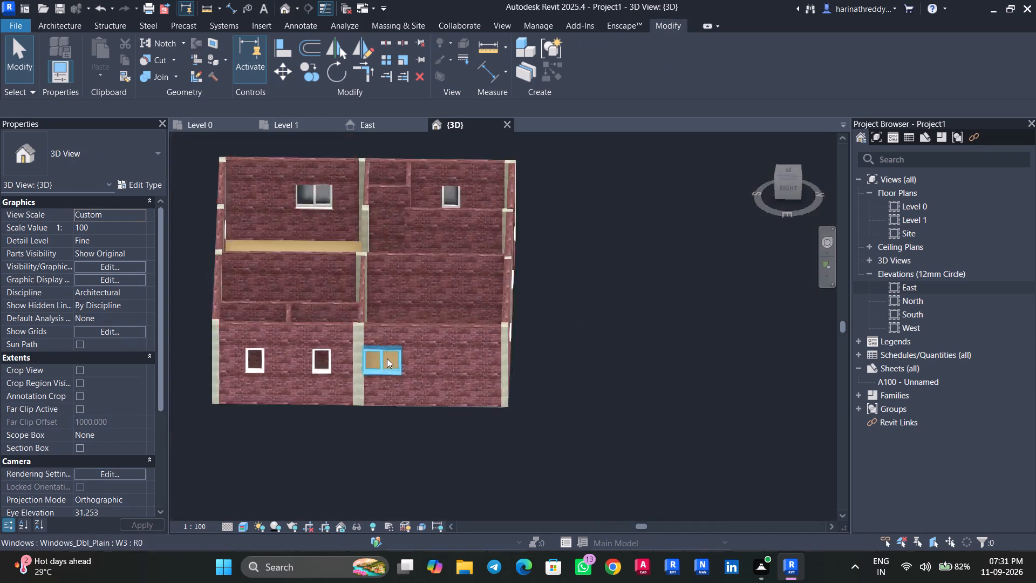
{"action": "scroll", "coordinate": [387, 358], "scroll_direction": "up", "scroll_amount": 8}
{"action": "left_click", "coordinate": [387, 358]}
{"action": "key", "text": "Right"}
{"action": "key", "text": "Right"}
{"action": "key", "text": "Right"}
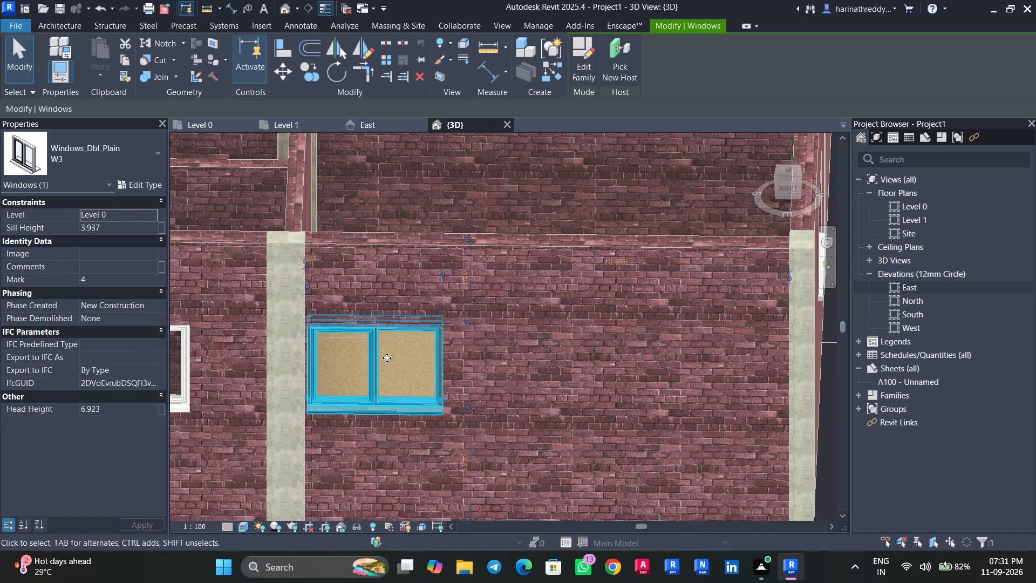
{"action": "key", "text": "Right"}
{"action": "key", "text": "Escape"}
{"action": "key", "text": "Escape"}
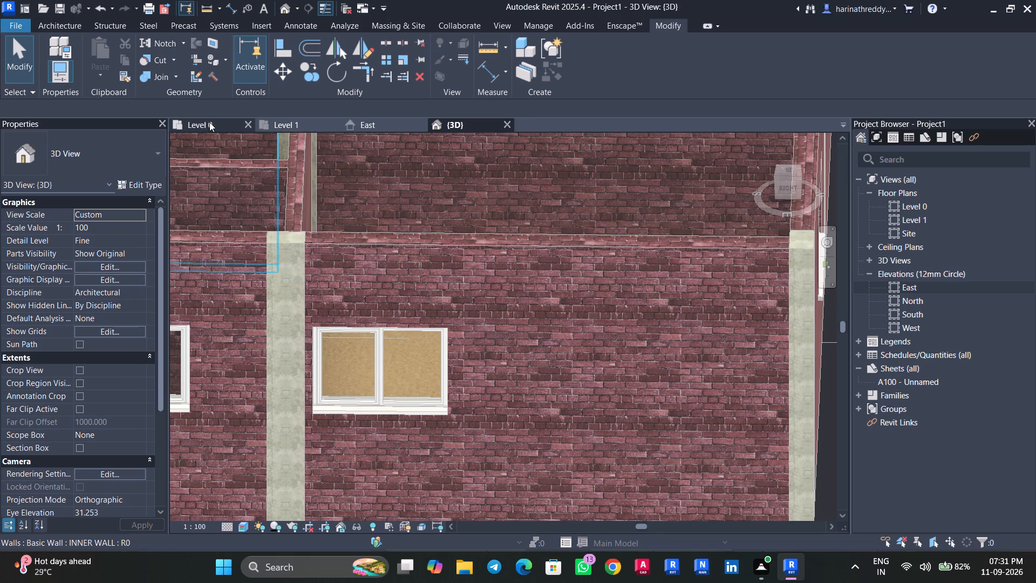
Check the W3, VW 3 and VW 4 windows beside Bedroom 01 and the toilets in the Level 0 floor plan.
{"action": "left_click", "coordinate": [209, 122]}
{"action": "scroll", "coordinate": [471, 334], "scroll_direction": "down", "scroll_amount": 1}
{"action": "scroll", "coordinate": [471, 334], "scroll_direction": "up", "scroll_amount": 1}
{"action": "scroll", "coordinate": [471, 334], "scroll_direction": "down", "scroll_amount": 1}
{"action": "scroll", "coordinate": [471, 334], "scroll_direction": "up", "scroll_amount": 1}
{"action": "scroll", "coordinate": [469, 302], "scroll_direction": "down", "scroll_amount": 5}
{"action": "scroll", "coordinate": [469, 301], "scroll_direction": "up", "scroll_amount": 1}
{"action": "scroll", "coordinate": [663, 404], "scroll_direction": "up", "scroll_amount": 7}
{"action": "scroll", "coordinate": [695, 423], "scroll_direction": "down", "scroll_amount": 1}
{"action": "scroll", "coordinate": [695, 423], "scroll_direction": "up", "scroll_amount": 1}
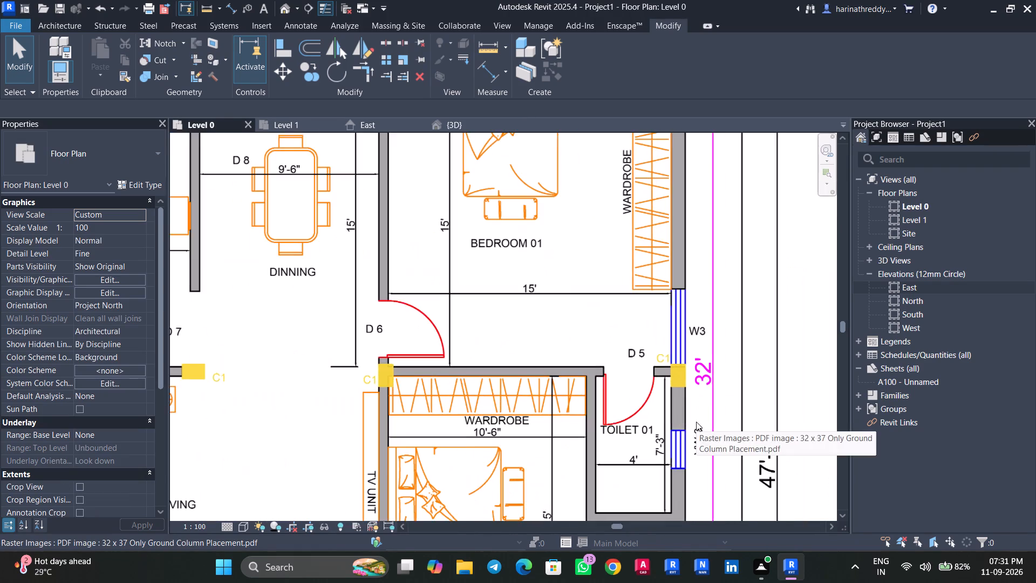
{"action": "middle_click_drag", "start_coordinate": [694, 422], "coordinate": [639, 425]}
{"action": "scroll", "coordinate": [631, 369], "scroll_direction": "up", "scroll_amount": 4}
{"action": "scroll", "coordinate": [615, 330], "scroll_direction": "down", "scroll_amount": 2}
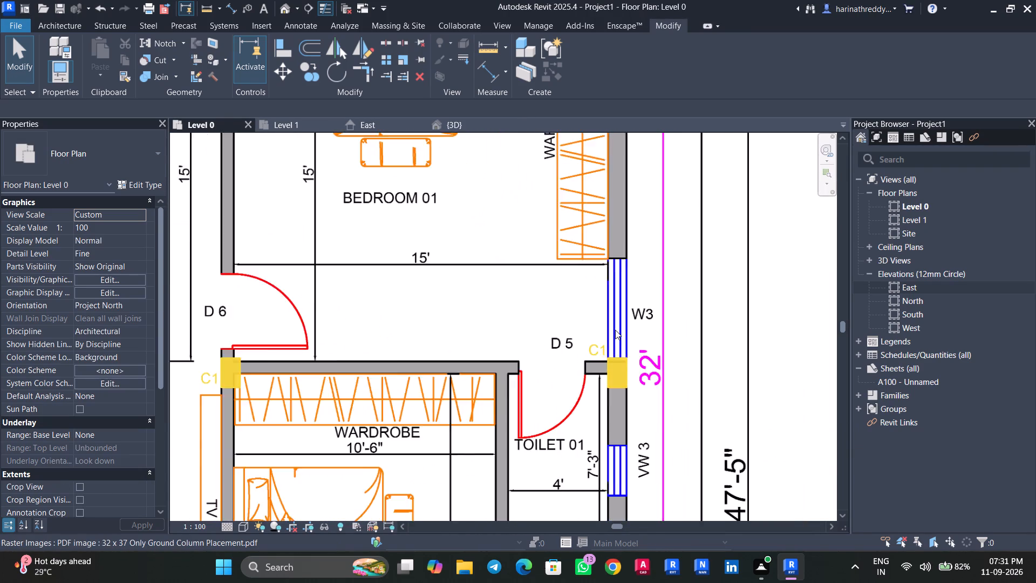
{"action": "scroll", "coordinate": [615, 330], "scroll_direction": "down", "scroll_amount": 9}
{"action": "scroll", "coordinate": [617, 381], "scroll_direction": "up", "scroll_amount": 7}
{"action": "scroll", "coordinate": [529, 379], "scroll_direction": "down", "scroll_amount": 2}
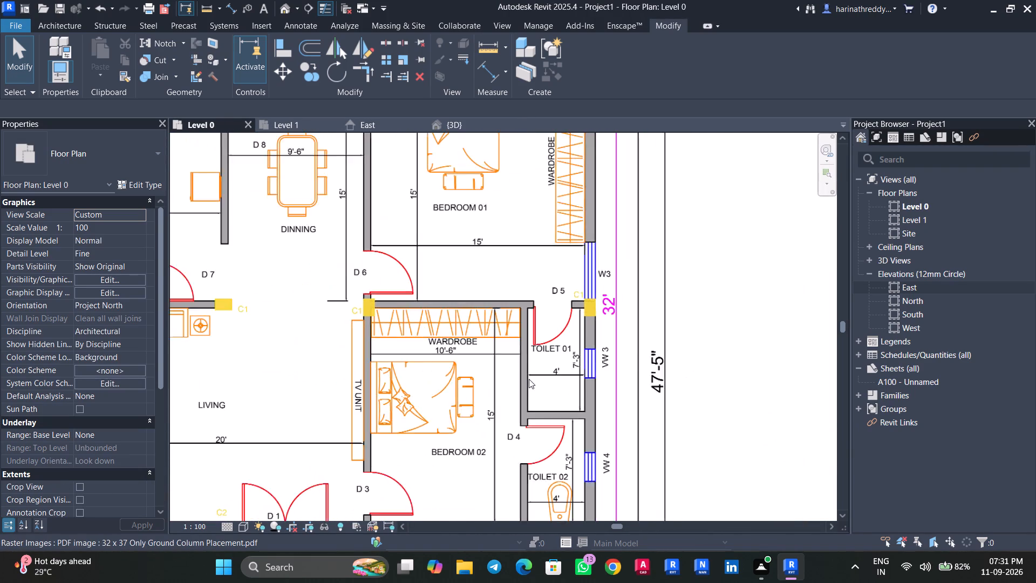
{"action": "scroll", "coordinate": [529, 379], "scroll_direction": "down", "scroll_amount": 3}
In the 3D view, set the type height of the VW4 toilet window to 2'.
{"action": "left_click", "coordinate": [462, 125]}
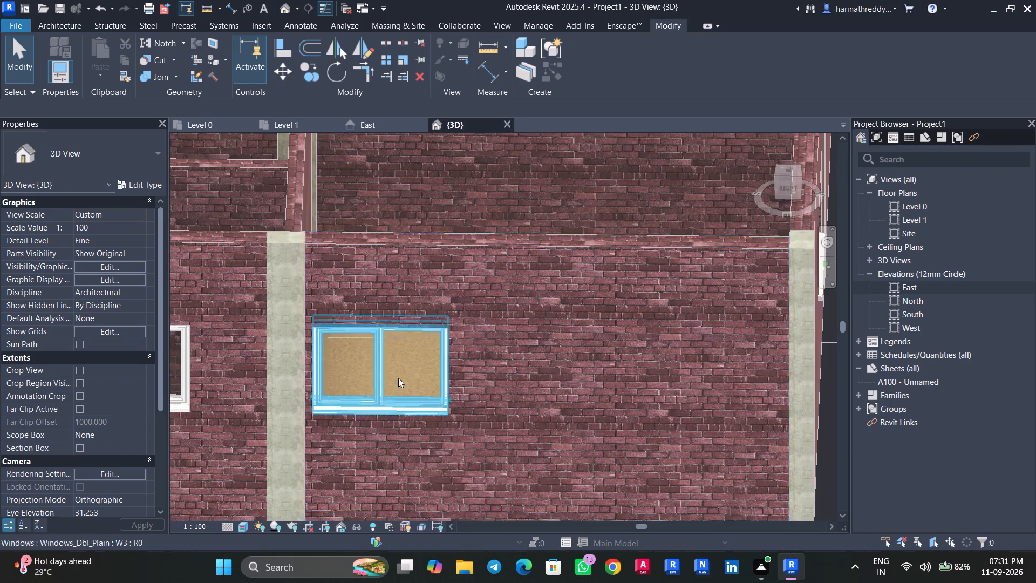
{"action": "scroll", "coordinate": [496, 411], "scroll_direction": "down", "scroll_amount": 11}
{"action": "scroll", "coordinate": [390, 383], "scroll_direction": "up", "scroll_amount": 9}
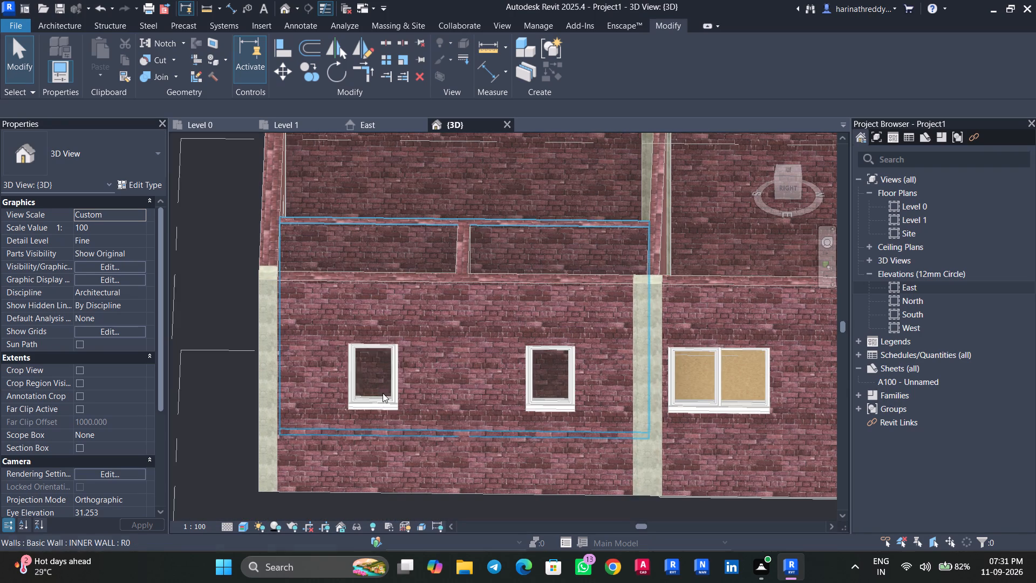
{"action": "left_click", "coordinate": [386, 408]}
{"action": "middle_click_drag", "start_coordinate": [388, 407], "coordinate": [393, 335], "text": "shift"}
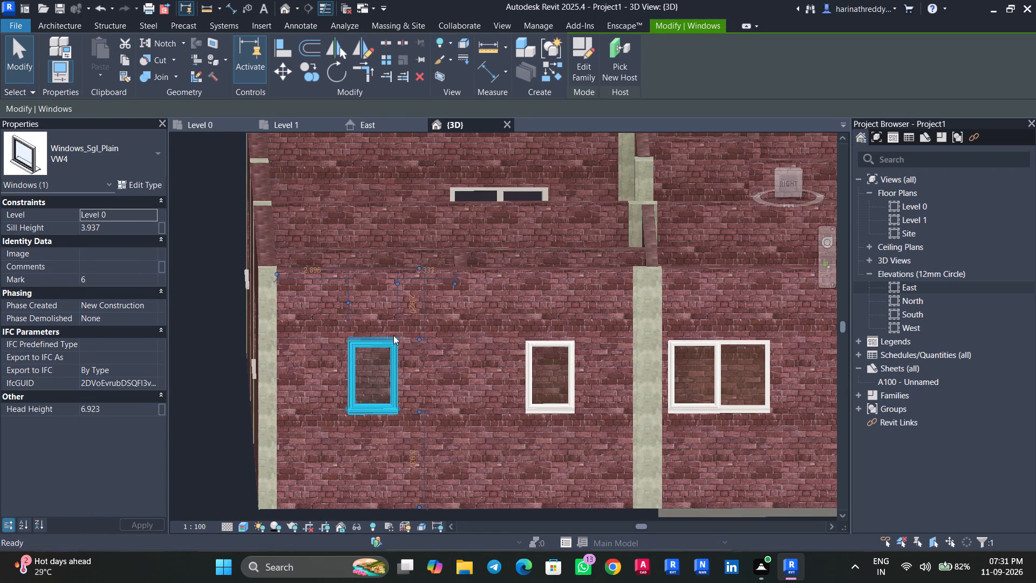
{"action": "left_click", "coordinate": [141, 186]}
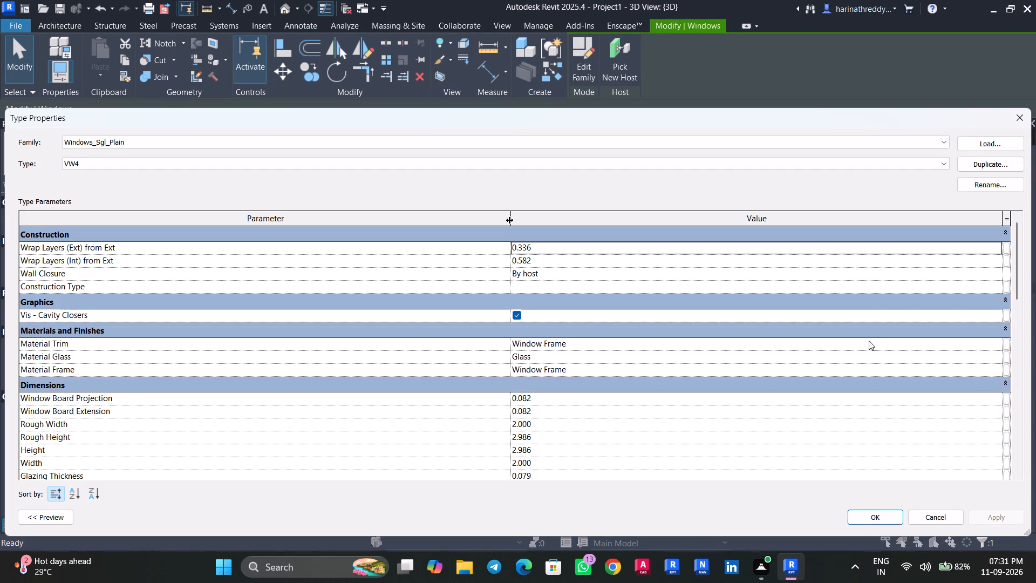
{"action": "scroll", "coordinate": [548, 444], "scroll_direction": "down", "scroll_amount": 1}
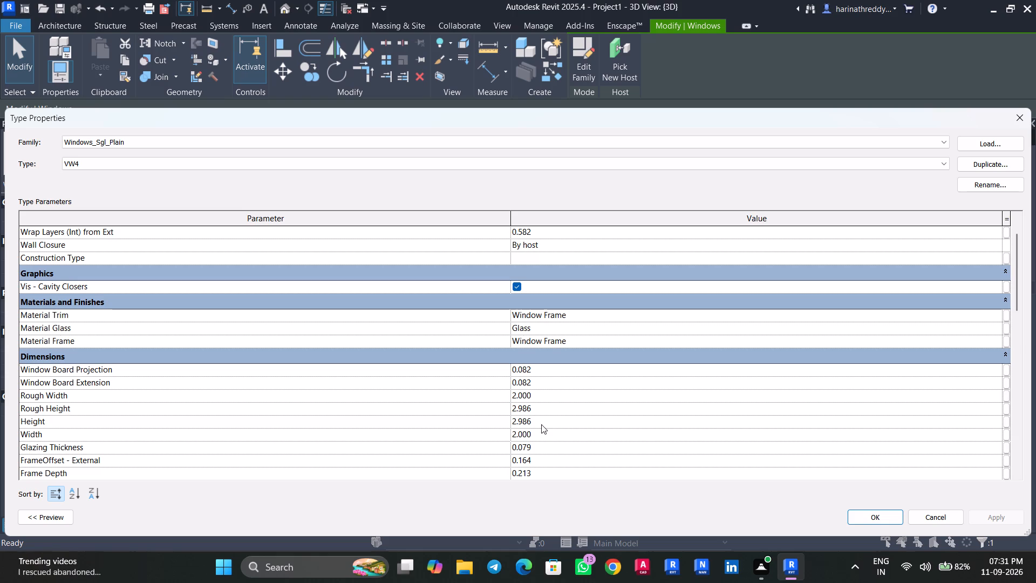
{"action": "left_click", "coordinate": [541, 422]}
{"action": "type", "text": "2'"}
{"action": "key", "text": "Return"}
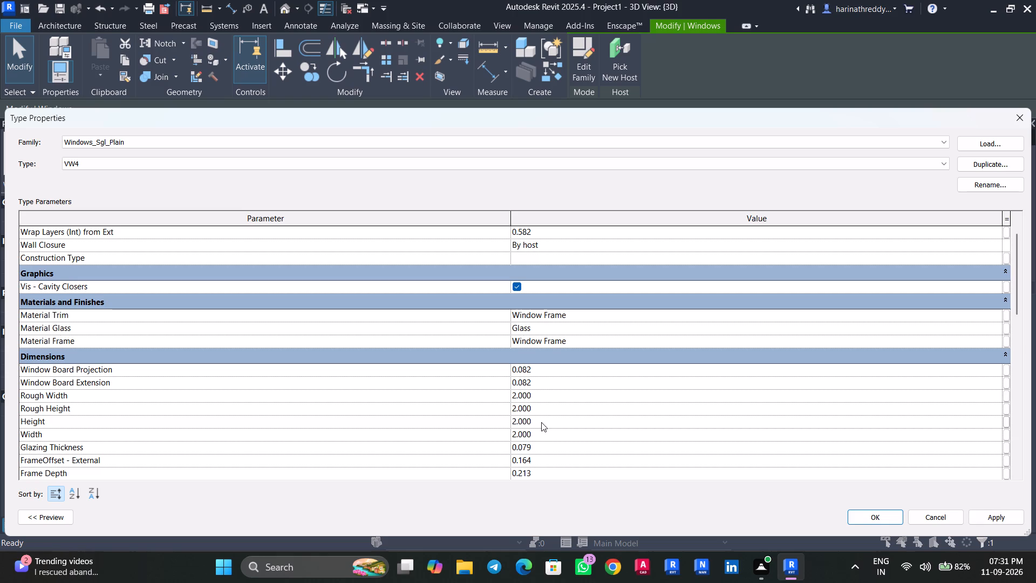
{"action": "left_click", "coordinate": [1013, 523]}
{"action": "left_click", "coordinate": [873, 518]}
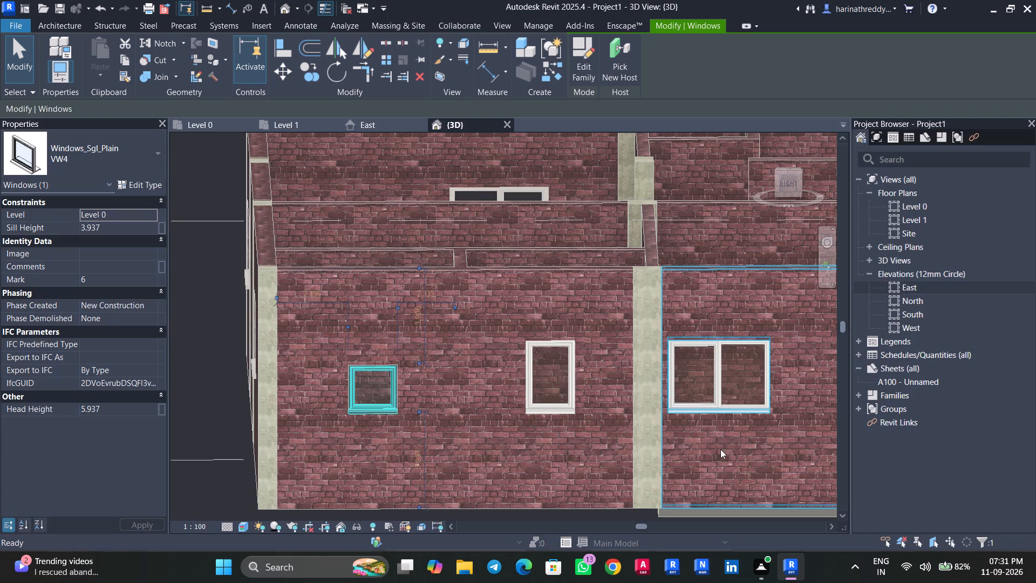
{"action": "key", "text": "Escape"}
Set the type height of the neighbouring VW3 toilet window to 2'.
{"action": "left_click", "coordinate": [529, 395]}
{"action": "scroll", "coordinate": [364, 371], "scroll_direction": "up", "scroll_amount": 3}
{"action": "scroll", "coordinate": [481, 462], "scroll_direction": "up", "scroll_amount": 4}
{"action": "middle_click_drag", "start_coordinate": [480, 446], "coordinate": [483, 430], "text": "shift"}
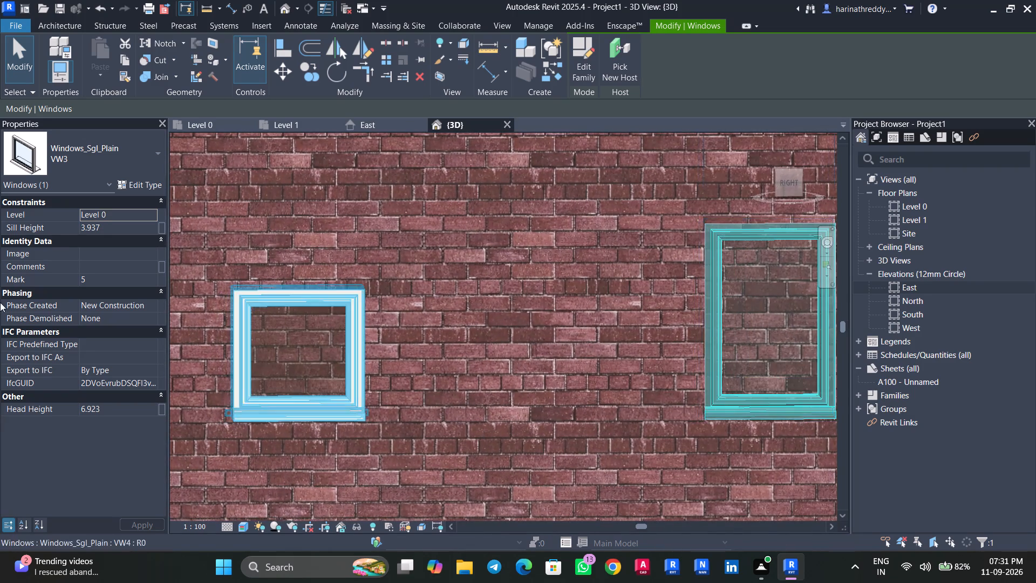
{"action": "left_click", "coordinate": [147, 185]}
{"action": "scroll", "coordinate": [752, 382], "scroll_direction": "down", "scroll_amount": 5}
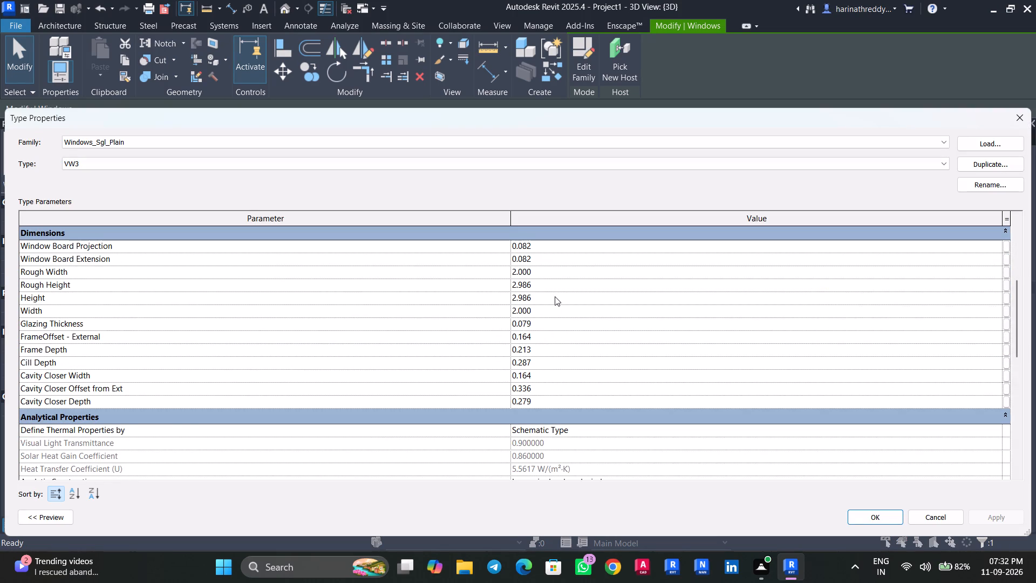
{"action": "left_click", "coordinate": [555, 296]}
{"action": "type", "text": "2'"}
{"action": "key", "text": "Return"}
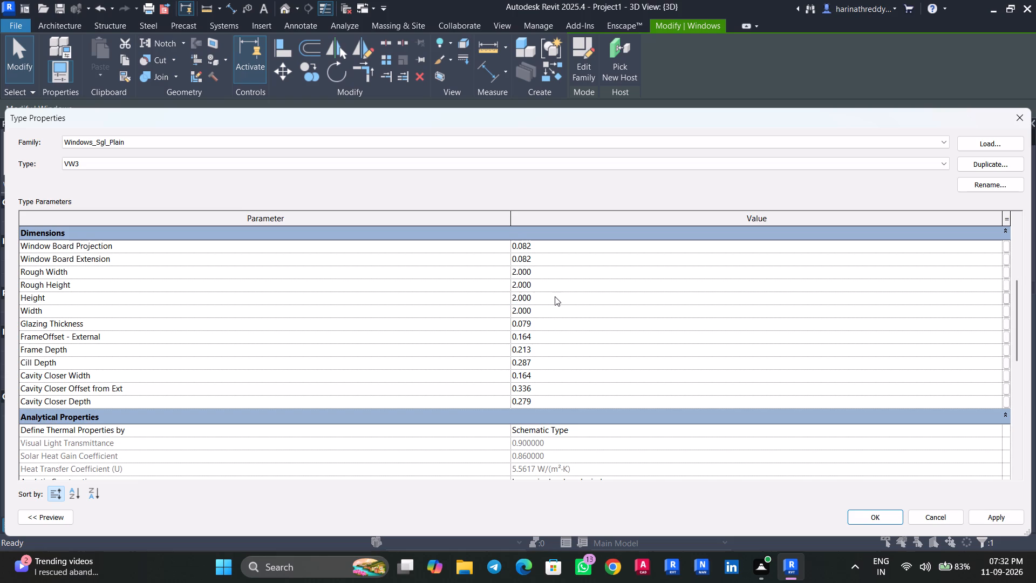
{"action": "left_click", "coordinate": [1002, 516]}
{"action": "left_click", "coordinate": [882, 511]}
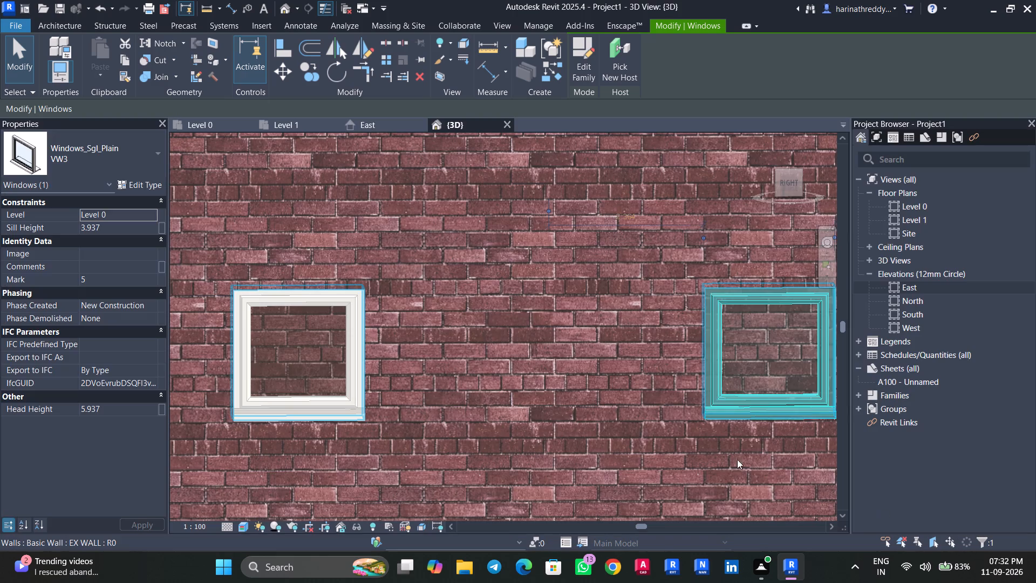
{"action": "key", "text": "Escape"}
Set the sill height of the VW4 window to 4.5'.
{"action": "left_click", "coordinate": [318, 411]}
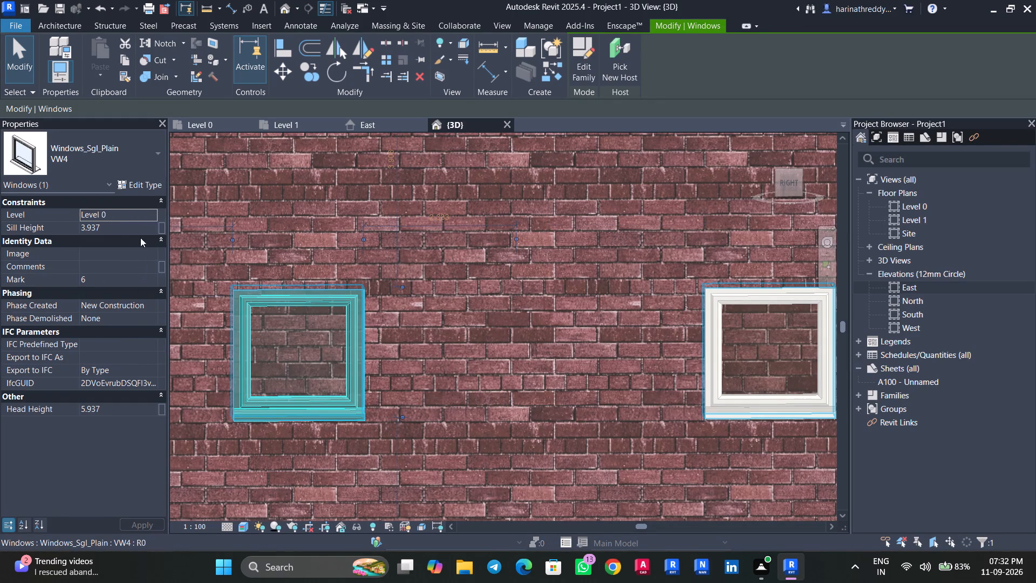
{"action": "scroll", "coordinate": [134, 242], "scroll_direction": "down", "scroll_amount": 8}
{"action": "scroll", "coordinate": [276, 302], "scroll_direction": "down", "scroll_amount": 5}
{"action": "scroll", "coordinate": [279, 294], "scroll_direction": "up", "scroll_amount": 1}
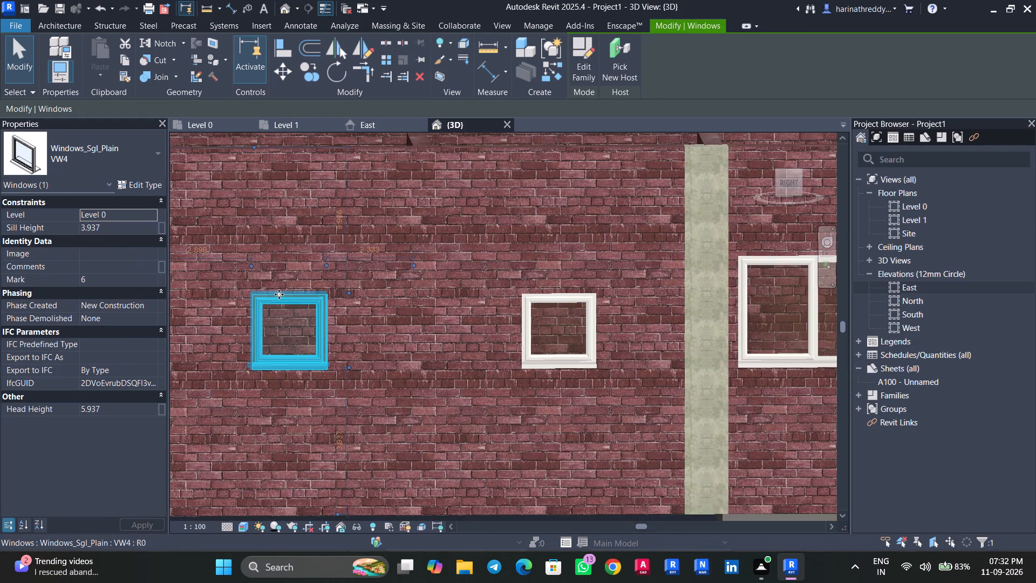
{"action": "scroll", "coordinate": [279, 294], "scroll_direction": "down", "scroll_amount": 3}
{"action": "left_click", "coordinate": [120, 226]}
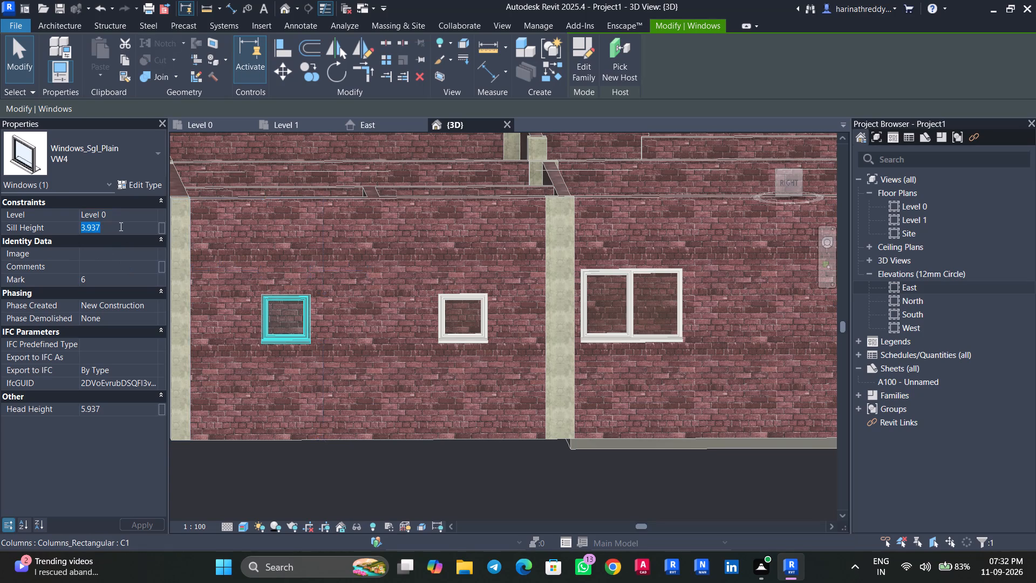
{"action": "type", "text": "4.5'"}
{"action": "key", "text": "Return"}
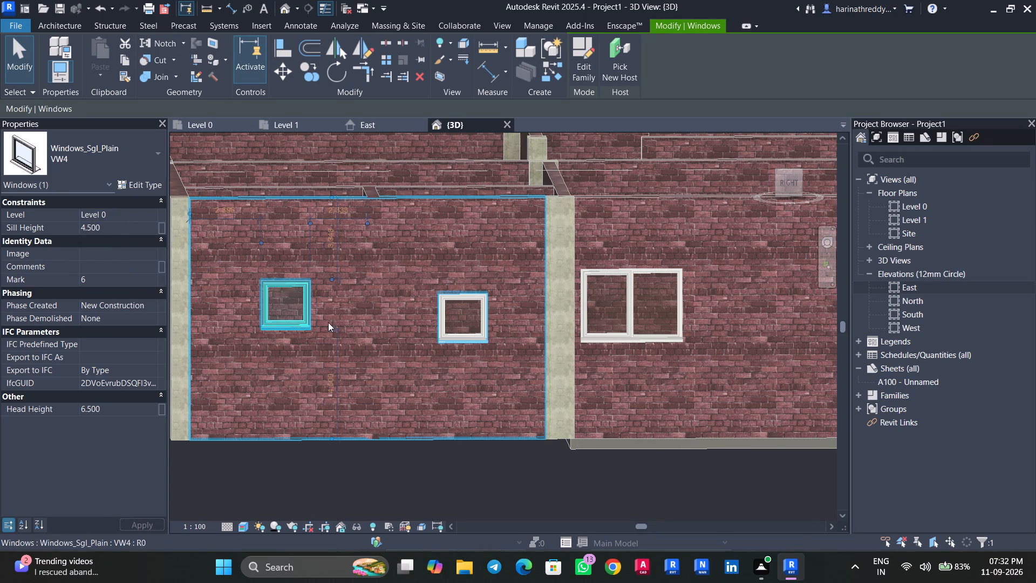
Set the sill height of the VW4 window to 5' and inspect it on the exterior wall.
{"action": "middle_click_drag", "start_coordinate": [349, 376], "coordinate": [668, 561], "text": "shift"}
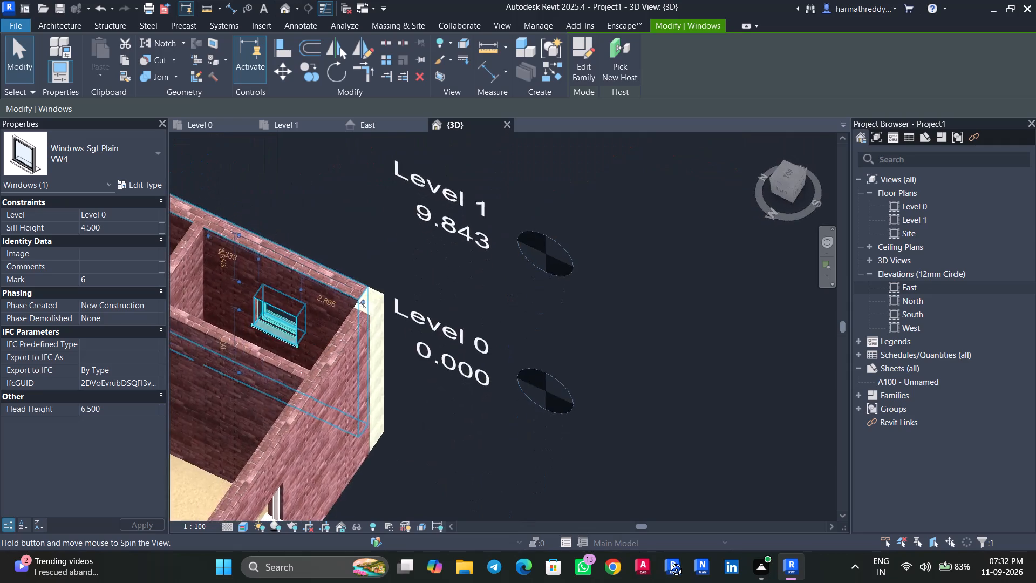
{"action": "middle_click_drag", "start_coordinate": [668, 561], "coordinate": [385, 422], "text": "shift"}
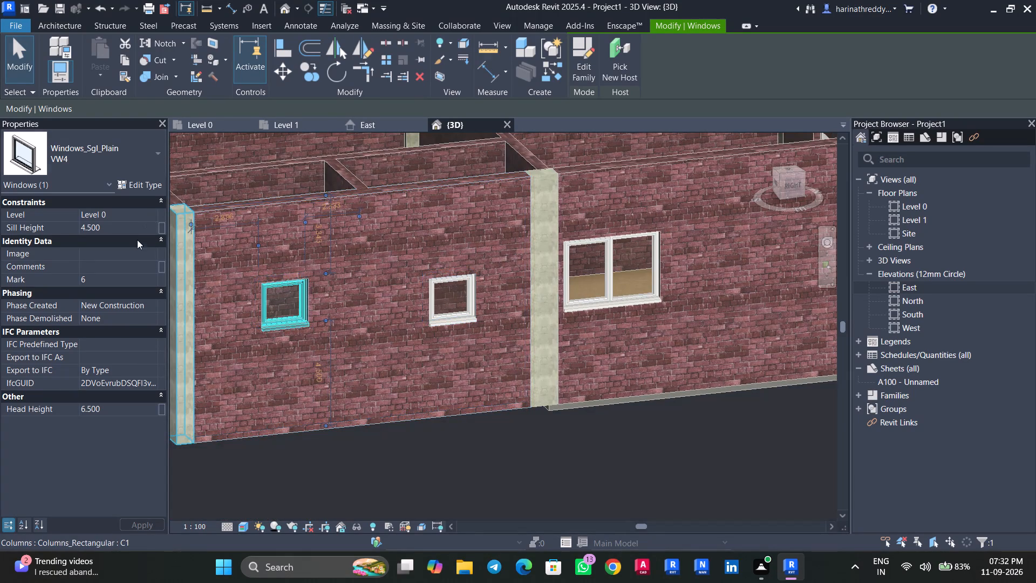
{"action": "left_click", "coordinate": [133, 229]}
{"action": "type", "text": "5'"}
{"action": "key", "text": "Return"}
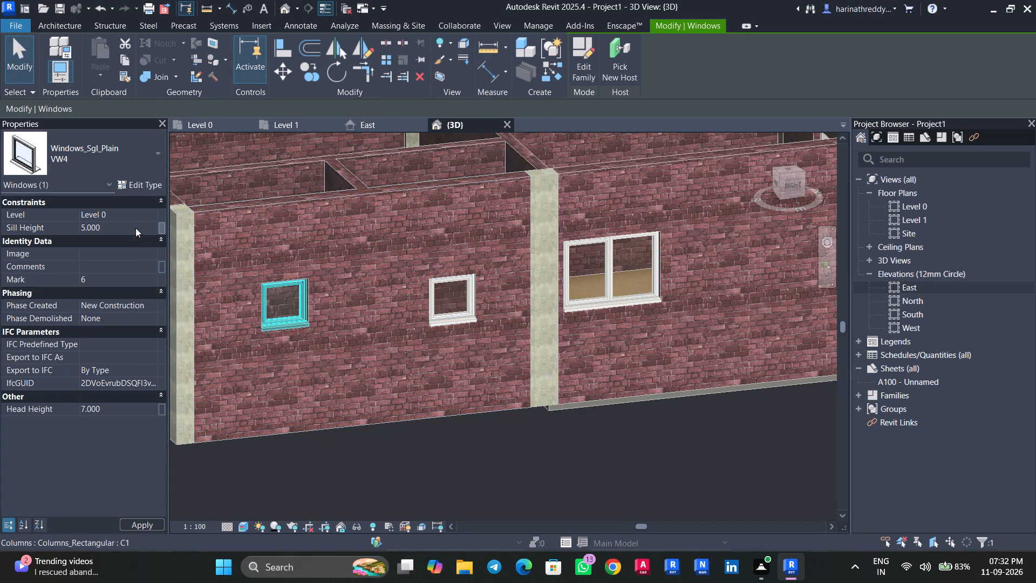
{"action": "key", "text": "Escape"}
{"action": "middle_click_drag", "start_coordinate": [388, 410], "coordinate": [585, 520], "text": "shift"}
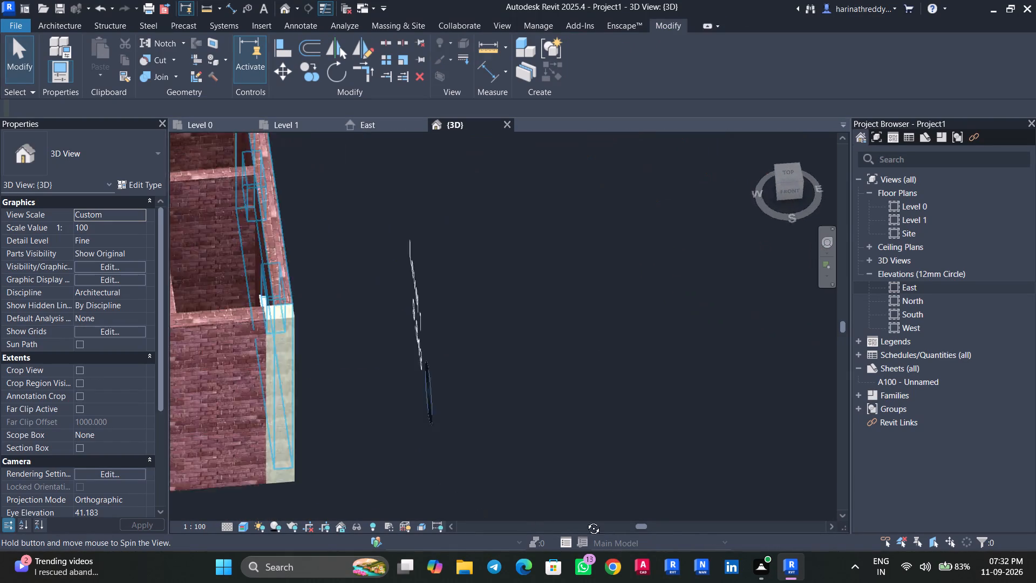
{"action": "middle_click_drag", "start_coordinate": [585, 520], "coordinate": [442, 456], "text": "shift"}
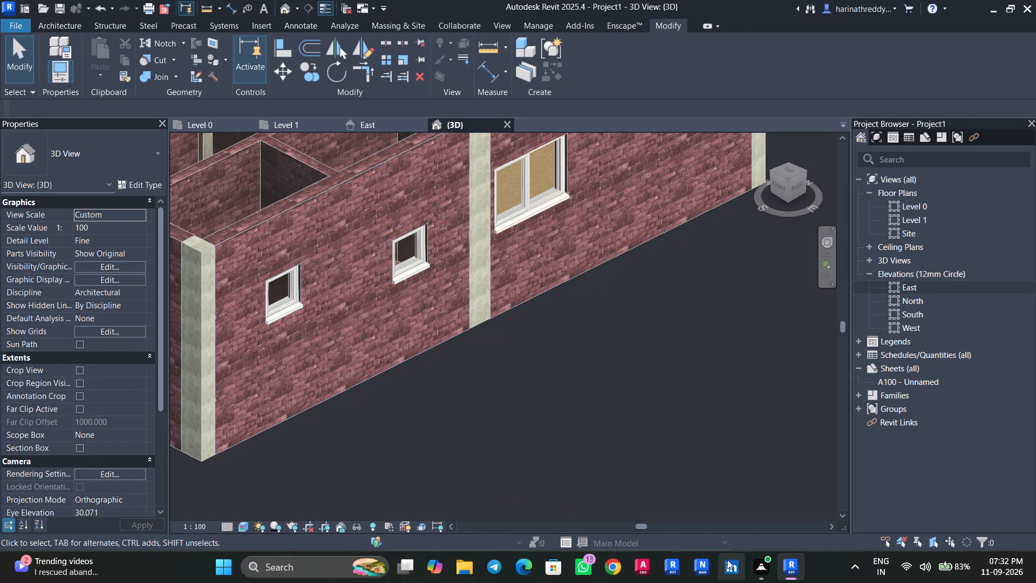
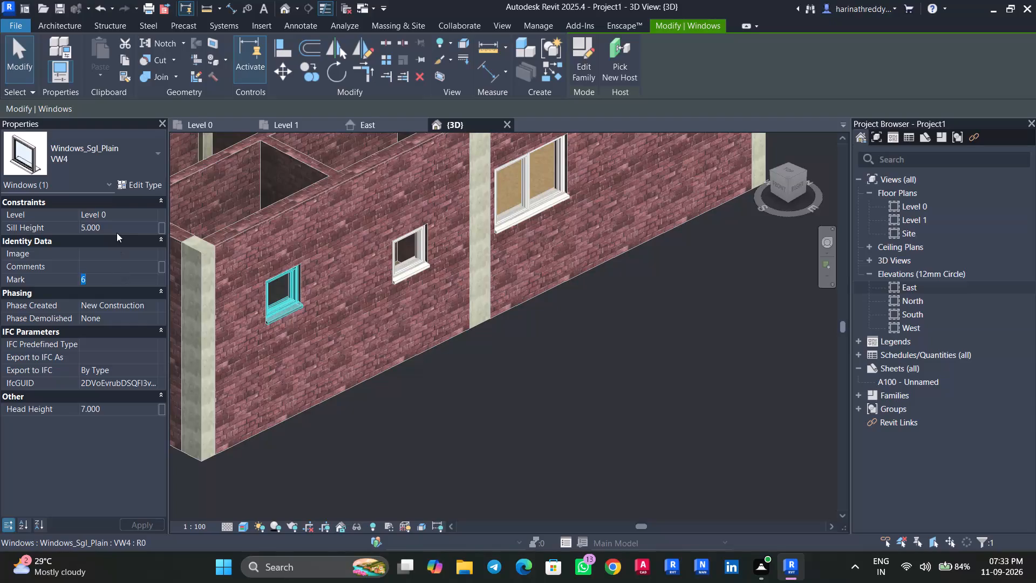
Set the sill height of the selected VW4 window in the exterior wall to 6'.
{"action": "left_click", "coordinate": [117, 233]}
{"action": "type", "text": "6'"}
{"action": "key", "text": "Return"}
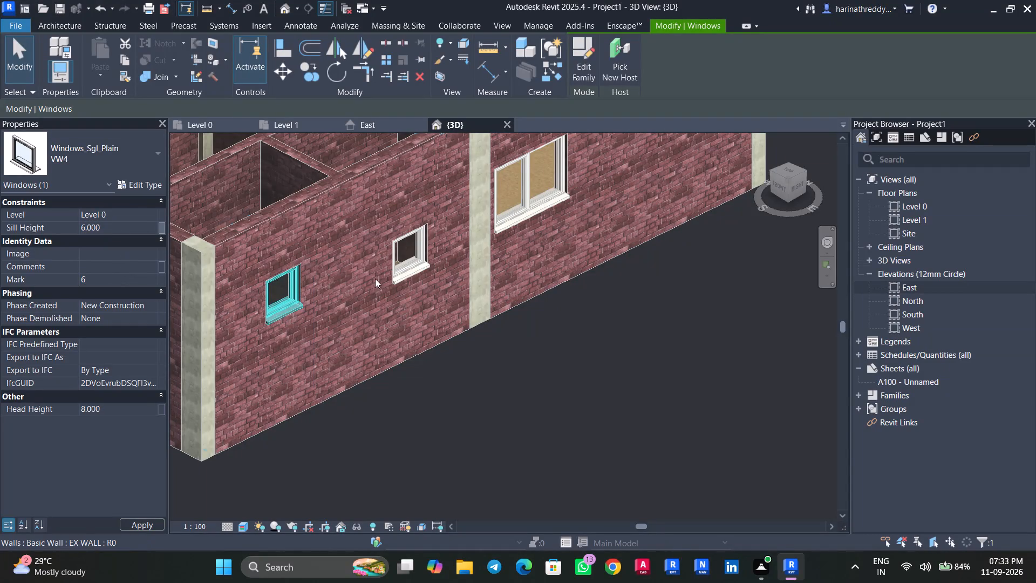
{"action": "key", "text": "Escape"}
Set the sill height of the VW3 window beside VW4 in the same wall to 6'.
{"action": "left_click", "coordinate": [404, 260]}
{"action": "key", "text": "Escape"}
{"action": "left_click", "coordinate": [407, 236]}
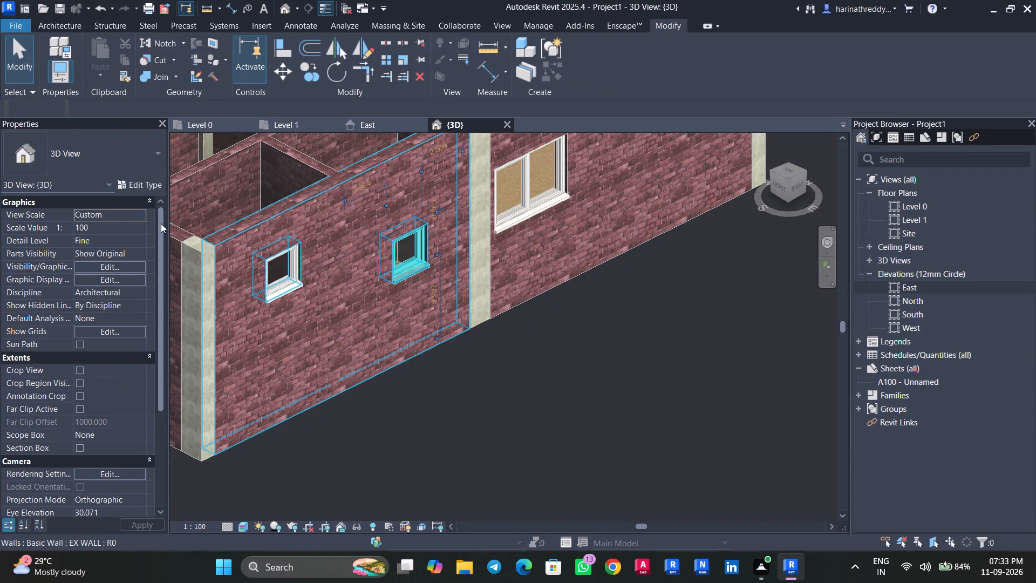
{"action": "left_click", "coordinate": [134, 227]}
{"action": "type", "text": "6'"}
{"action": "key", "text": "Return"}
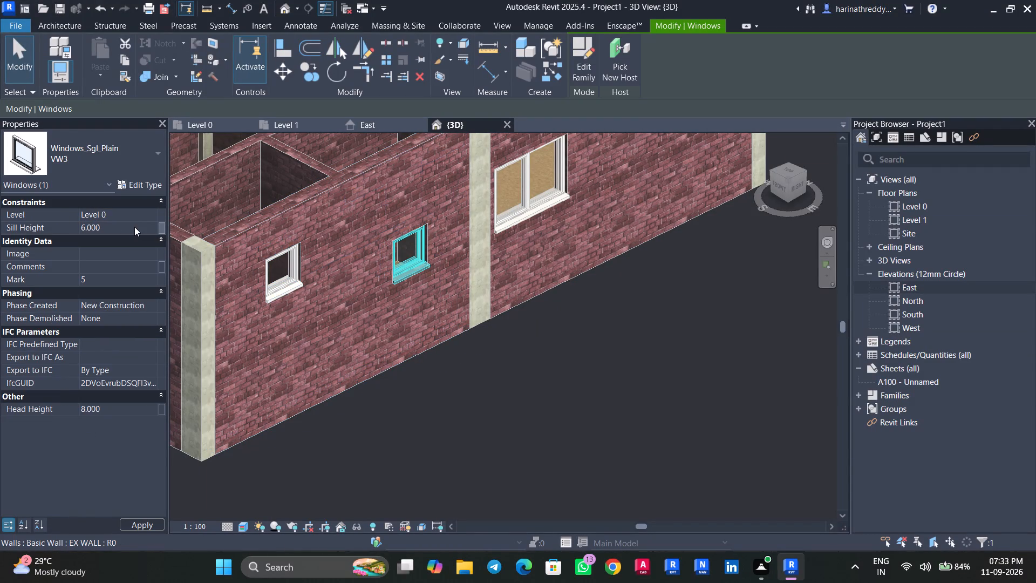
{"action": "key", "text": "Escape"}
Change the height of the VW1 window type on the opposite exterior wall to 2'.
{"action": "scroll", "coordinate": [485, 417], "scroll_direction": "down", "scroll_amount": 4}
{"action": "scroll", "coordinate": [489, 404], "scroll_direction": "up", "scroll_amount": 1}
{"action": "scroll", "coordinate": [489, 404], "scroll_direction": "down", "scroll_amount": 1}
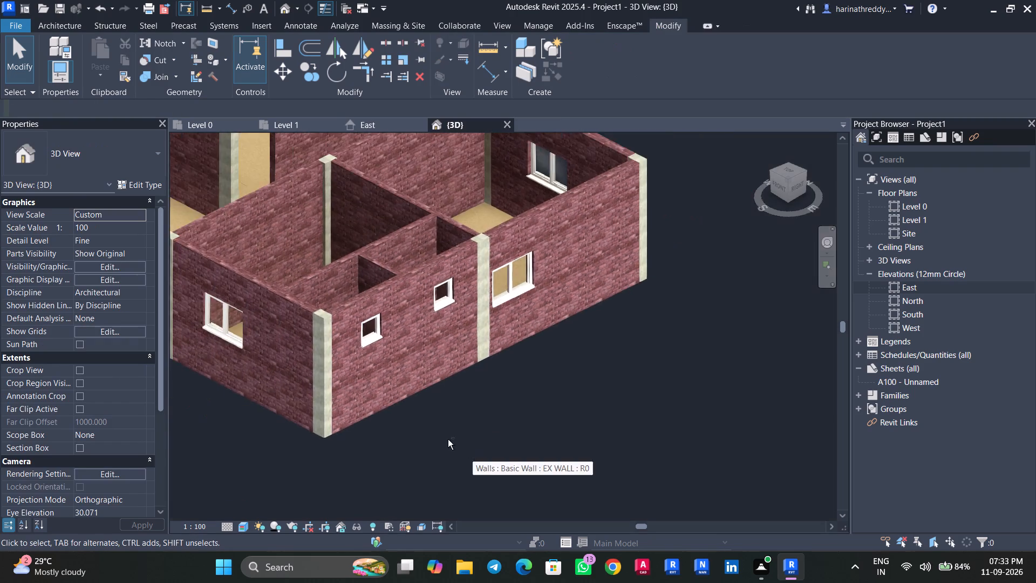
{"action": "middle_click_drag", "start_coordinate": [457, 449], "coordinate": [685, 474], "text": "shift"}
{"action": "middle_click_drag", "start_coordinate": [689, 463], "coordinate": [850, 288]}
{"action": "scroll", "coordinate": [578, 383], "scroll_direction": "down", "scroll_amount": 7}
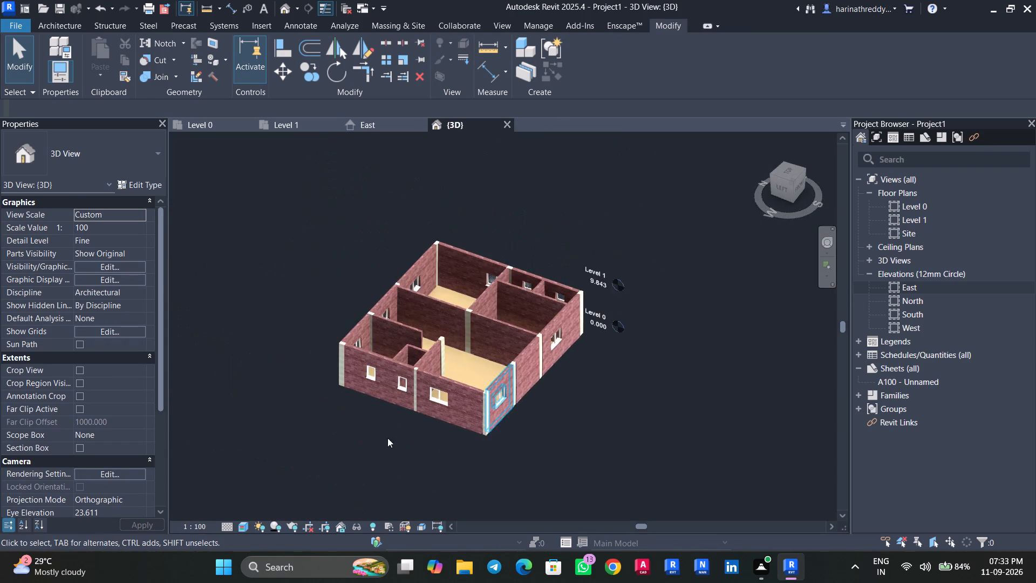
{"action": "scroll", "coordinate": [437, 366], "scroll_direction": "up", "scroll_amount": 9}
{"action": "left_click", "coordinate": [330, 416]}
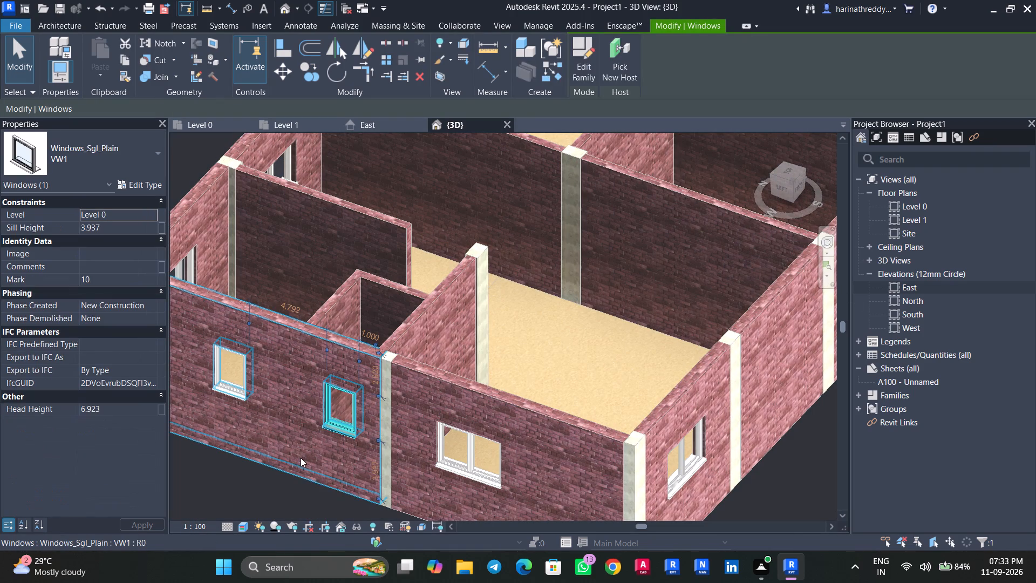
{"action": "middle_click_drag", "start_coordinate": [301, 458], "coordinate": [321, 461], "text": "shift"}
{"action": "left_click", "coordinate": [139, 182]}
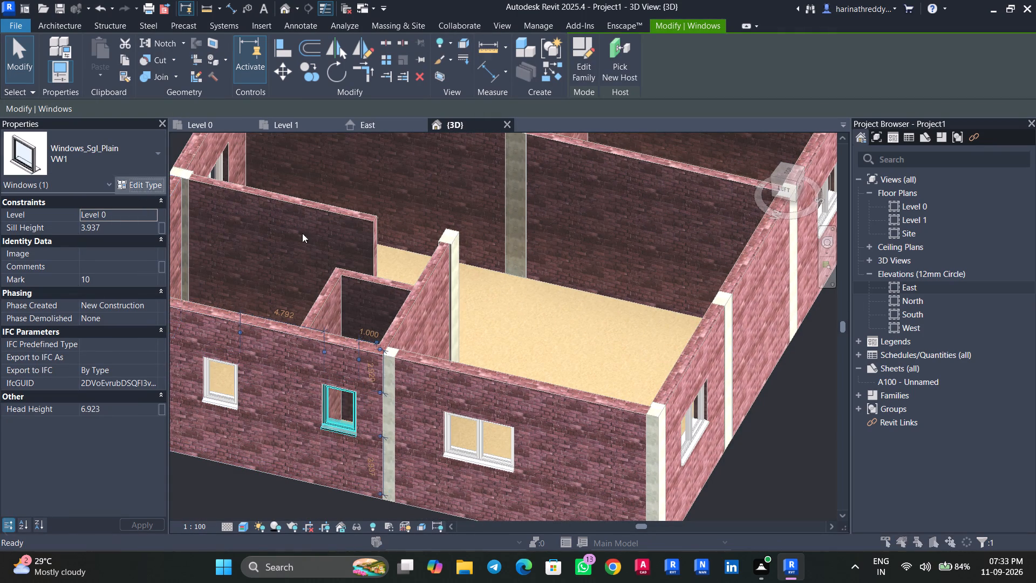
{"action": "scroll", "coordinate": [546, 438], "scroll_direction": "up", "scroll_amount": 1}
{"action": "scroll", "coordinate": [546, 438], "scroll_direction": "down", "scroll_amount": 3}
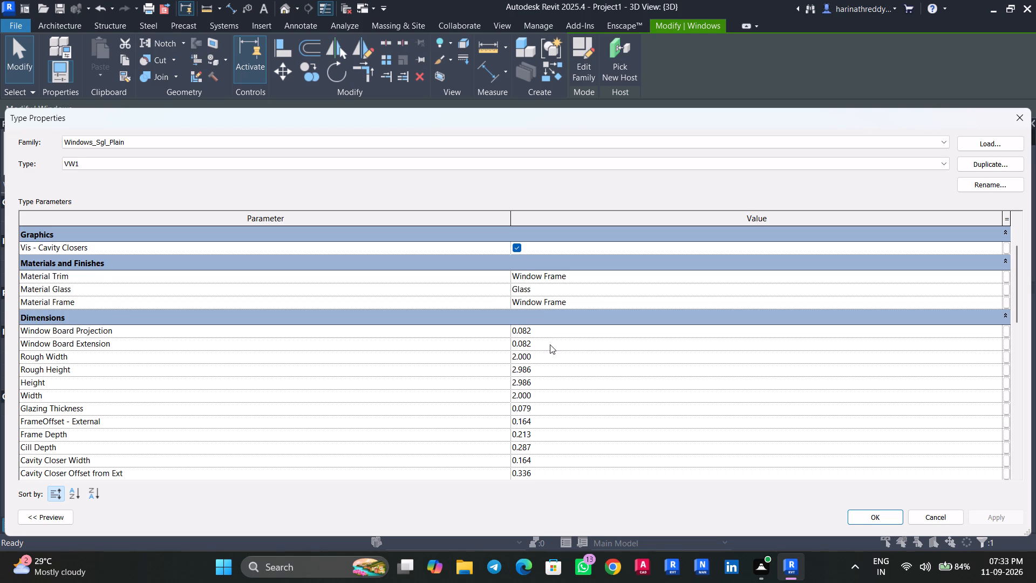
{"action": "left_click", "coordinate": [551, 355]}
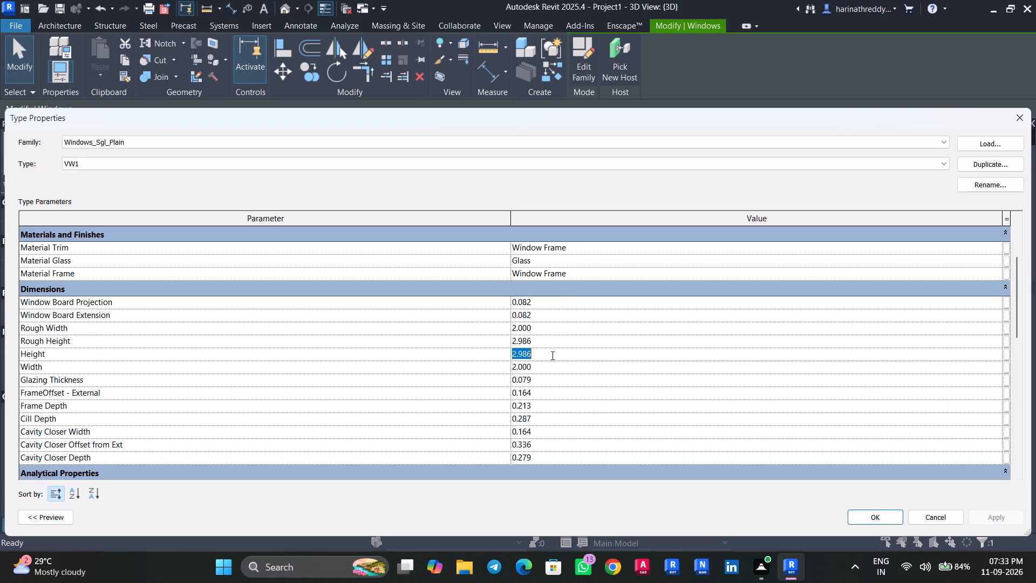
{"action": "type", "text": "2'"}
{"action": "key", "text": "Return"}
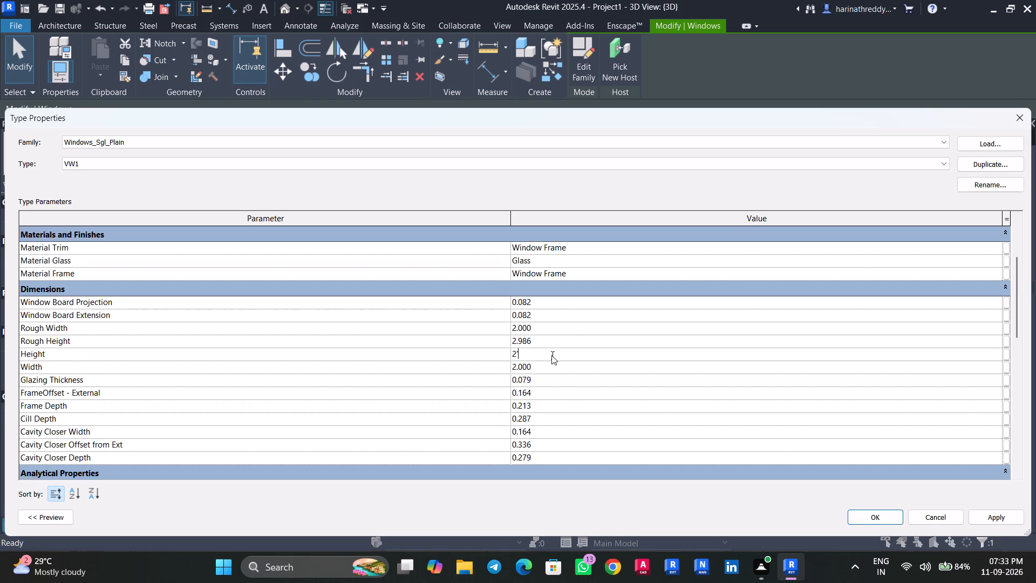
{"action": "left_click", "coordinate": [1002, 520]}
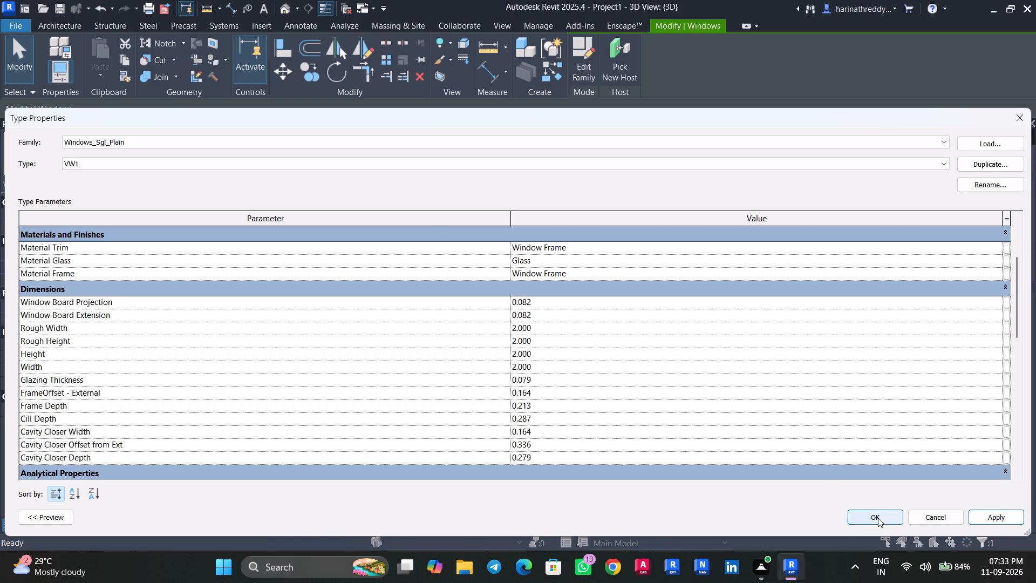
{"action": "left_click", "coordinate": [877, 518]}
{"action": "key", "text": "Escape"}
Change the rough height of the neighbouring VW2 window type to 2'.
{"action": "left_click", "coordinate": [209, 397]}
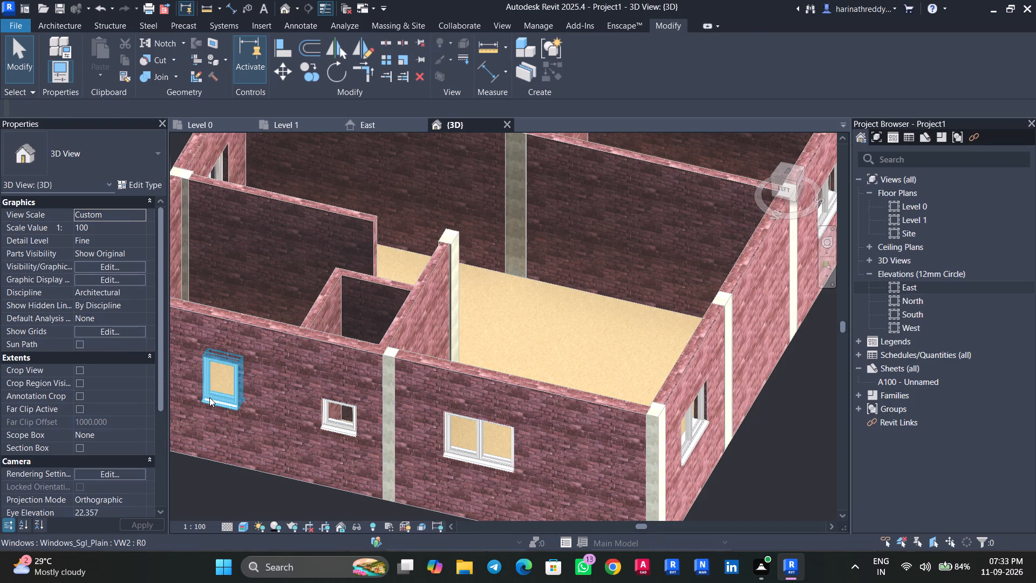
{"action": "left_click", "coordinate": [150, 183]}
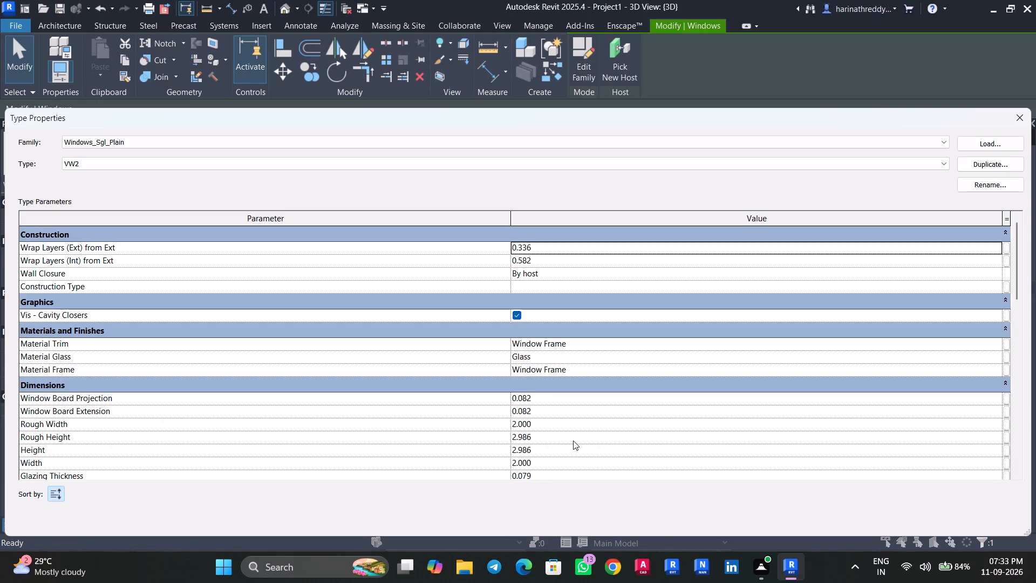
{"action": "left_click", "coordinate": [570, 438]}
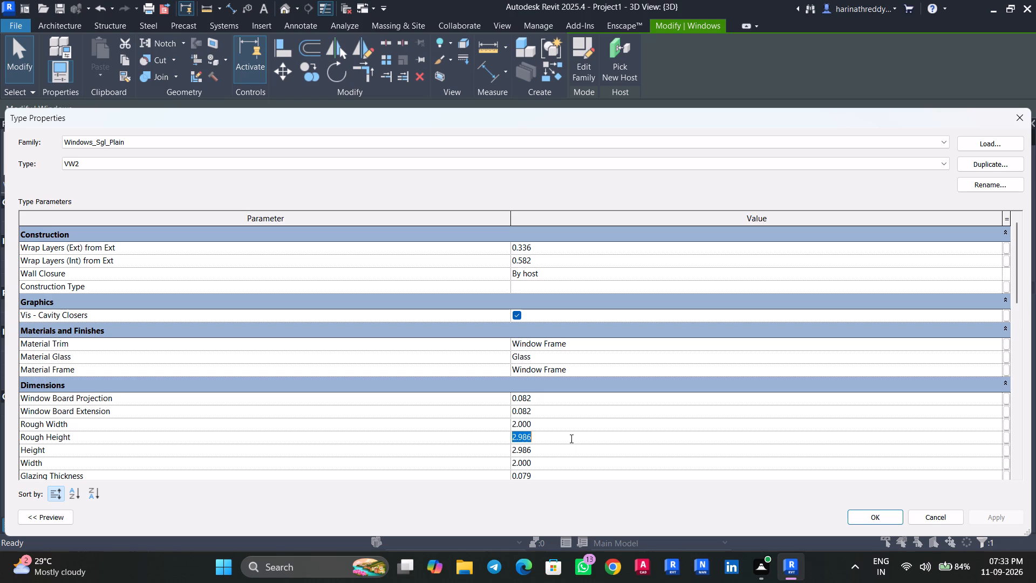
{"action": "type", "text": "2'"}
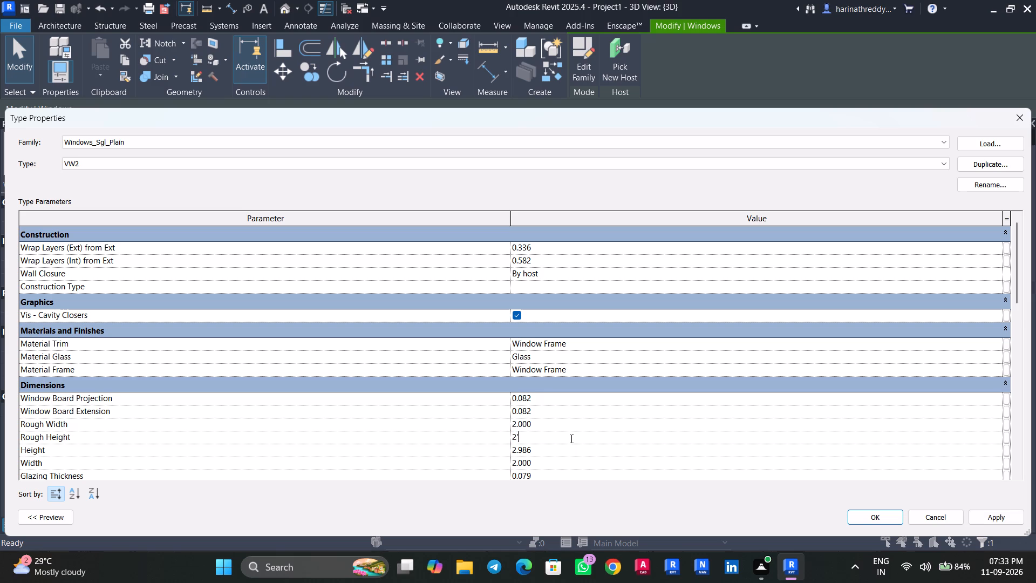
{"action": "key", "text": "Return"}
{"action": "left_click", "coordinate": [997, 524]}
{"action": "left_click", "coordinate": [863, 523]}
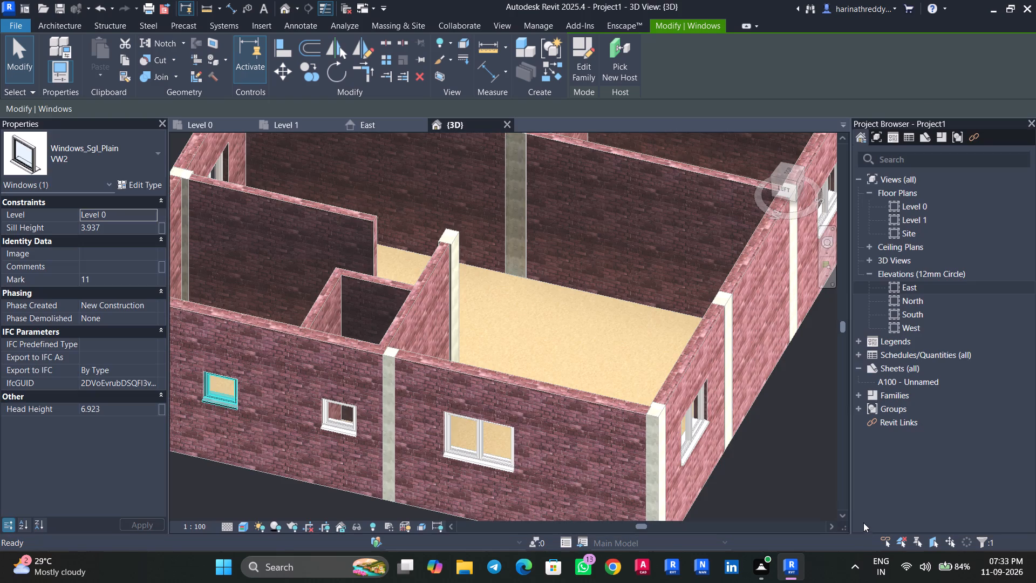
{"action": "key", "text": "Escape"}
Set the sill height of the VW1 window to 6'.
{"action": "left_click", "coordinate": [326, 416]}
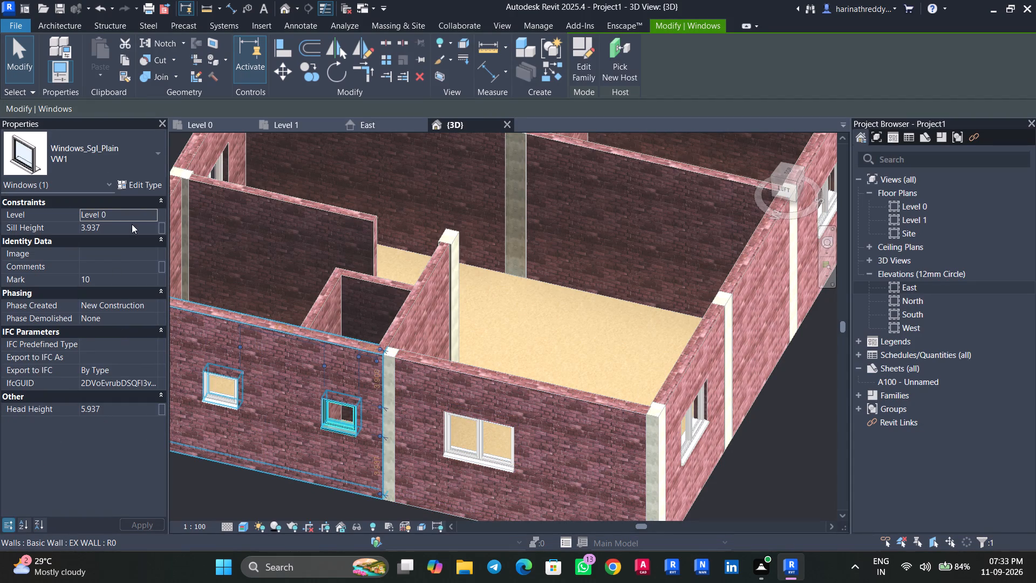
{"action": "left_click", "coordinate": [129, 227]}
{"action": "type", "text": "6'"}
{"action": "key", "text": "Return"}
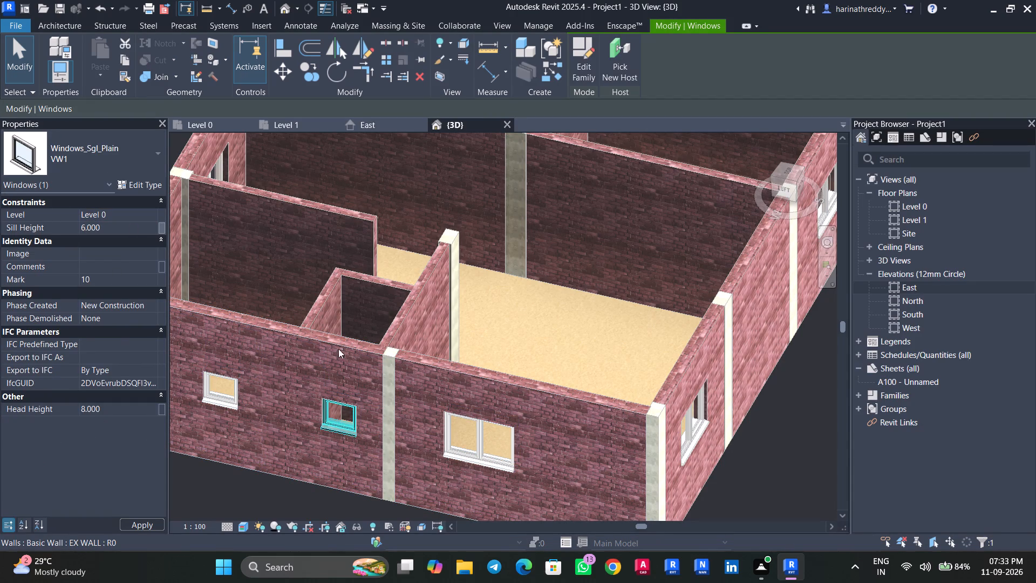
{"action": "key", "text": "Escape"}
Check the VW2 window's properties, then inspect the VW1 and VW2 windows from inside the building.
{"action": "middle_click_drag", "start_coordinate": [571, 361], "coordinate": [735, 289]}
{"action": "key", "text": "Escape"}
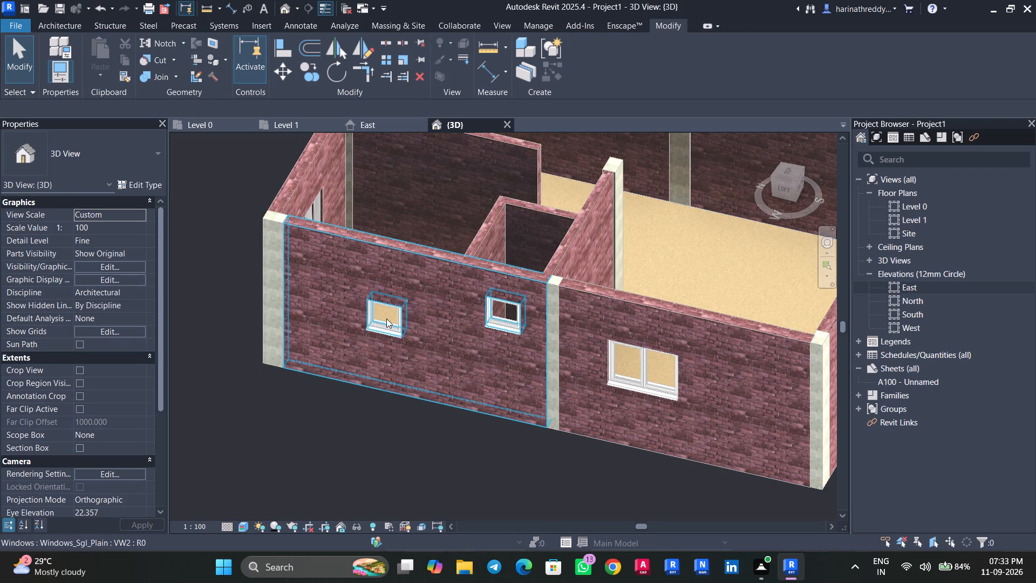
{"action": "left_click", "coordinate": [394, 338]}
{"action": "scroll", "coordinate": [390, 340], "scroll_direction": "up", "scroll_amount": 4}
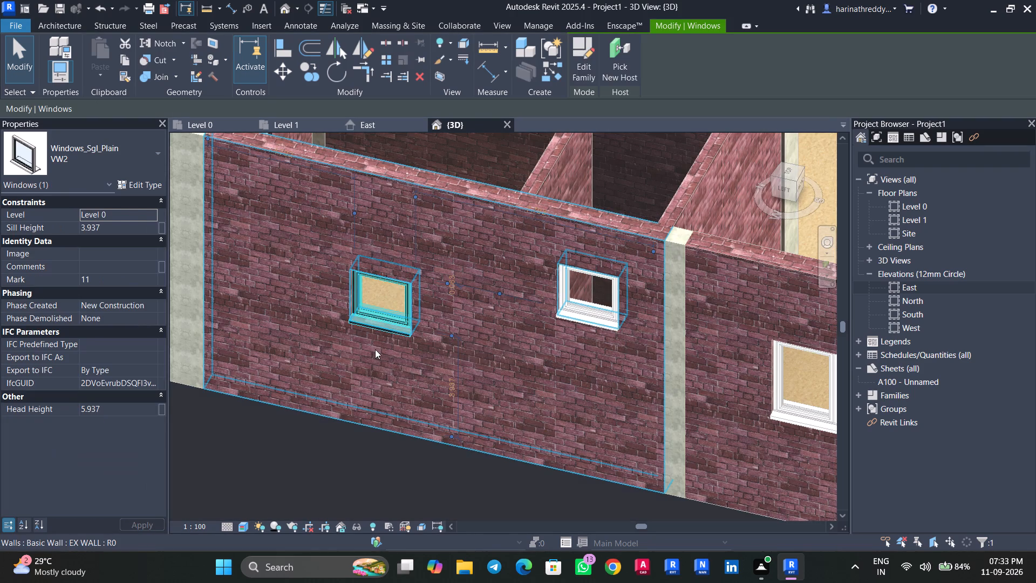
{"action": "scroll", "coordinate": [381, 383], "scroll_direction": "down", "scroll_amount": 1}
{"action": "key", "text": "Escape"}
{"action": "middle_click_drag", "start_coordinate": [486, 463], "coordinate": [358, 462], "text": "shift"}
{"action": "scroll", "coordinate": [381, 435], "scroll_direction": "down", "scroll_amount": 4}
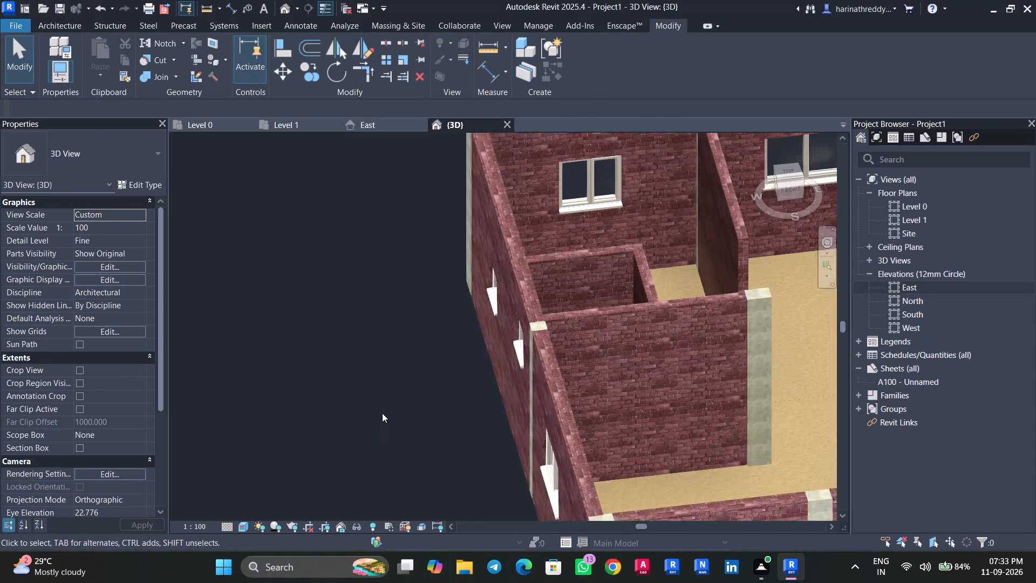
{"action": "scroll", "coordinate": [382, 413], "scroll_direction": "down", "scroll_amount": 2}
{"action": "middle_click_drag", "start_coordinate": [655, 378], "coordinate": [499, 399], "text": "shift"}
{"action": "scroll", "coordinate": [550, 379], "scroll_direction": "up", "scroll_amount": 3}
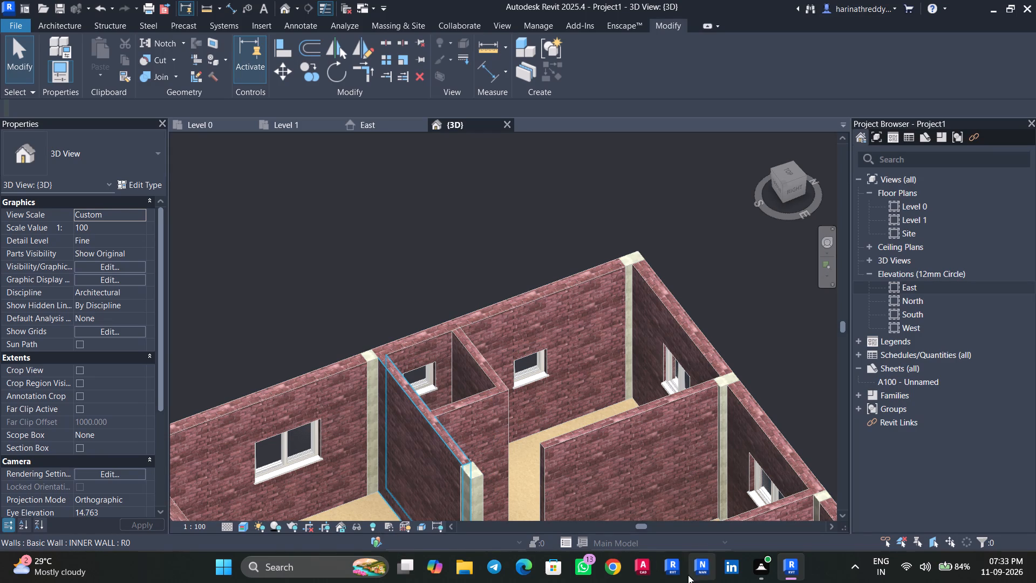
Examine the window labels around the kitchen and pooja in the Level 0 floor plan, then return to the 3D view.
{"action": "left_click", "coordinate": [194, 127]}
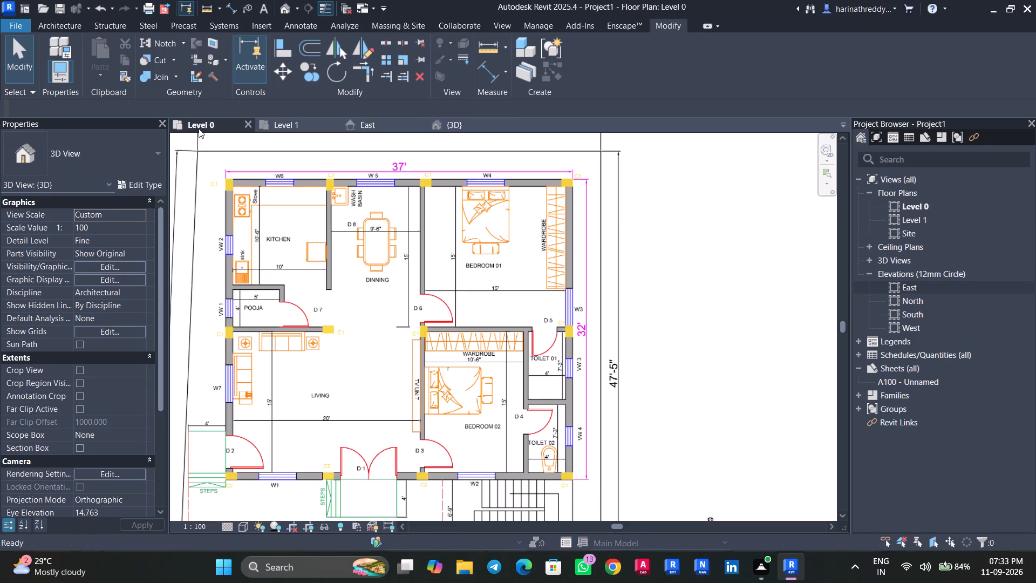
{"action": "scroll", "coordinate": [428, 327], "scroll_direction": "up", "scroll_amount": 1}
{"action": "scroll", "coordinate": [428, 327], "scroll_direction": "down", "scroll_amount": 3}
{"action": "scroll", "coordinate": [225, 283], "scroll_direction": "up", "scroll_amount": 9}
{"action": "scroll", "coordinate": [305, 275], "scroll_direction": "down", "scroll_amount": 4}
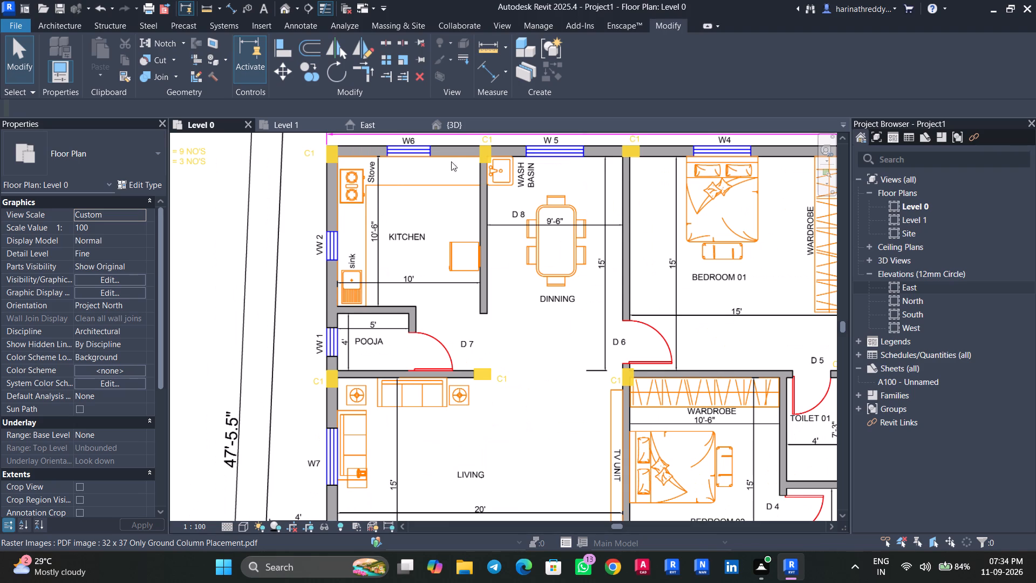
{"action": "left_click", "coordinate": [453, 131]}
Set the sill height of the VW1 window in the pooja room to 5'.
{"action": "scroll", "coordinate": [469, 344], "scroll_direction": "down", "scroll_amount": 1}
{"action": "scroll", "coordinate": [471, 345], "scroll_direction": "up", "scroll_amount": 1}
{"action": "scroll", "coordinate": [472, 346], "scroll_direction": "down", "scroll_amount": 4}
{"action": "scroll", "coordinate": [438, 361], "scroll_direction": "up", "scroll_amount": 1}
{"action": "scroll", "coordinate": [439, 360], "scroll_direction": "down", "scroll_amount": 1}
{"action": "scroll", "coordinate": [440, 359], "scroll_direction": "up", "scroll_amount": 5}
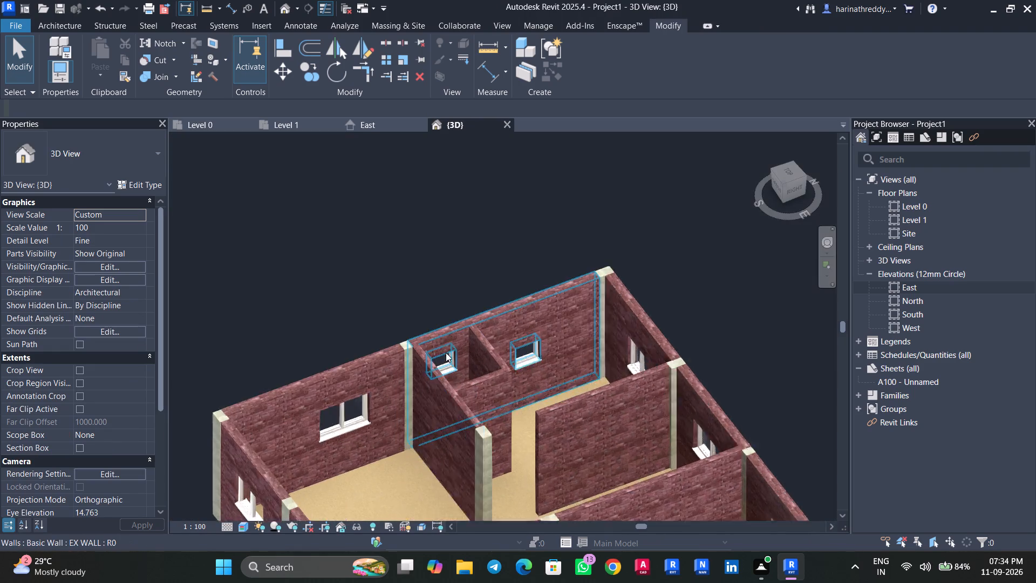
{"action": "scroll", "coordinate": [446, 352], "scroll_direction": "up", "scroll_amount": 2}
{"action": "left_click", "coordinate": [448, 355]}
{"action": "left_click", "coordinate": [115, 231]}
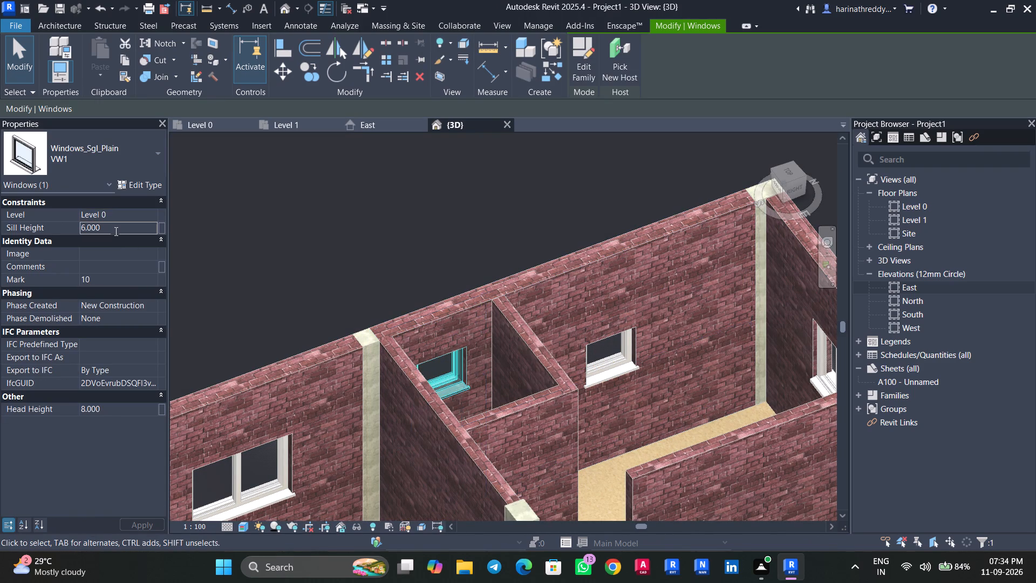
{"action": "type", "text": "5'"}
{"action": "key", "text": "Return"}
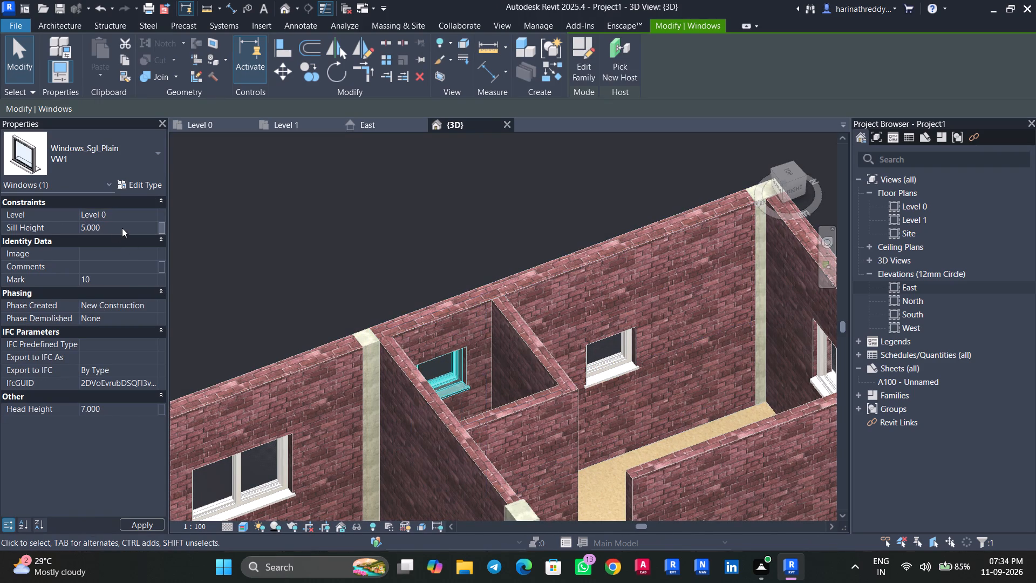
{"action": "scroll", "coordinate": [642, 338], "scroll_direction": "down", "scroll_amount": 3}
{"action": "scroll", "coordinate": [642, 338], "scroll_direction": "up", "scroll_amount": 1}
{"action": "scroll", "coordinate": [642, 338], "scroll_direction": "down", "scroll_amount": 1}
{"action": "key", "text": "Escape"}
Review the window sizes and heights around the house from several sides in the 3D view.
{"action": "scroll", "coordinate": [718, 372], "scroll_direction": "down", "scroll_amount": 4}
{"action": "middle_click_drag", "start_coordinate": [712, 375], "coordinate": [673, 396], "text": "shift"}
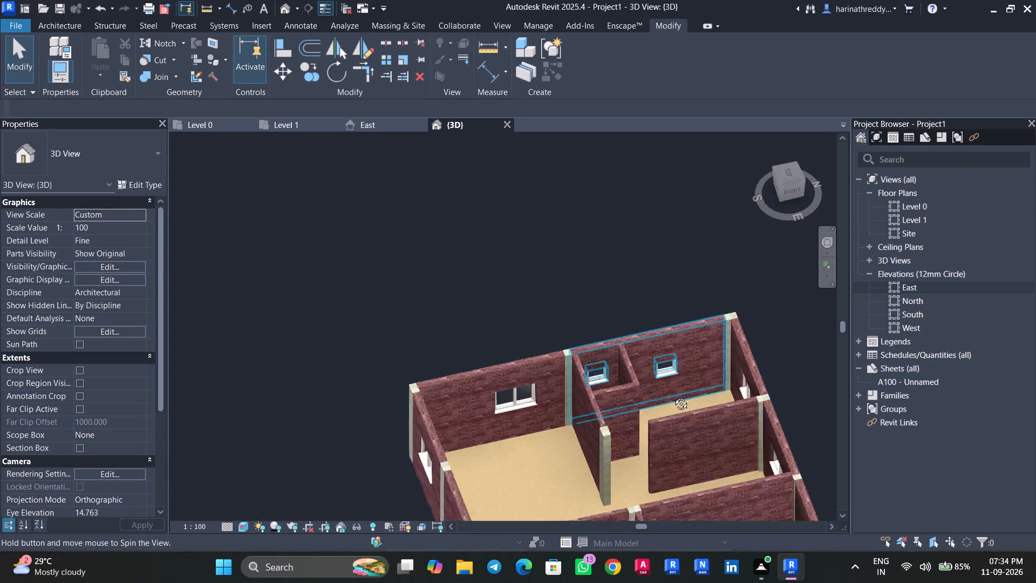
{"action": "middle_click_drag", "start_coordinate": [673, 396], "coordinate": [303, 313], "text": "shift"}
{"action": "scroll", "coordinate": [625, 431], "scroll_direction": "up", "scroll_amount": 7}
{"action": "middle_click_drag", "start_coordinate": [653, 429], "coordinate": [642, 431], "text": "shift"}
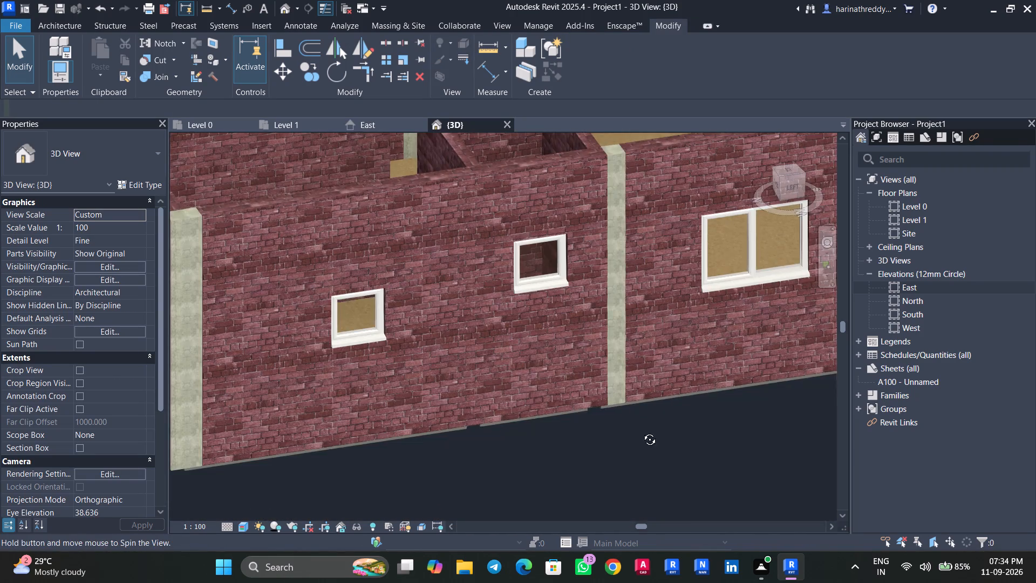
{"action": "middle_click_drag", "start_coordinate": [642, 431], "coordinate": [579, 448], "text": "shift"}
{"action": "scroll", "coordinate": [583, 449], "scroll_direction": "down", "scroll_amount": 2}
{"action": "scroll", "coordinate": [583, 447], "scroll_direction": "up", "scroll_amount": 1}
{"action": "scroll", "coordinate": [583, 446], "scroll_direction": "down", "scroll_amount": 8}
{"action": "middle_click_drag", "start_coordinate": [536, 470], "coordinate": [721, 444], "text": "shift"}
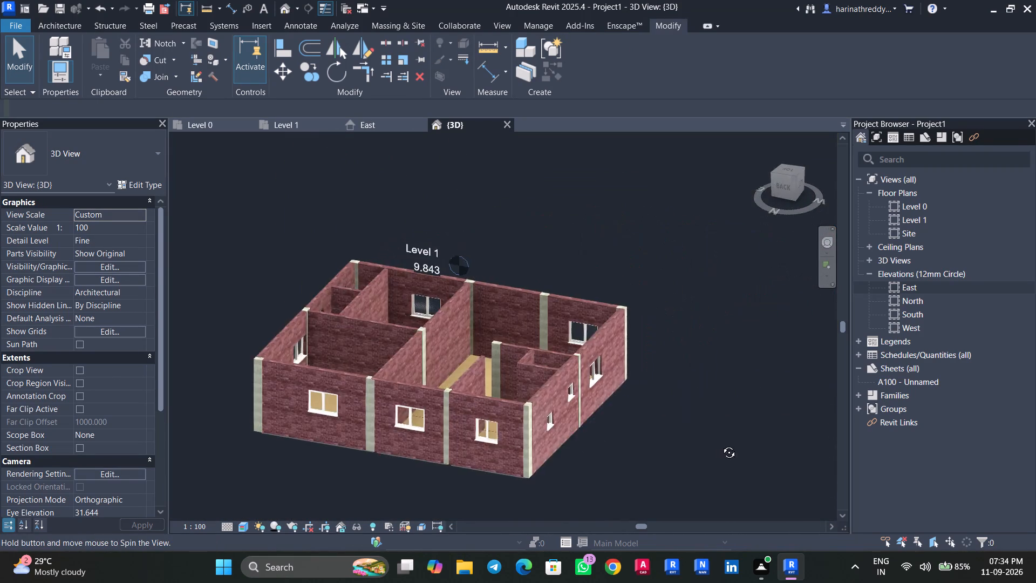
{"action": "middle_click_drag", "start_coordinate": [721, 444], "coordinate": [781, 482], "text": "shift"}
{"action": "middle_click_drag", "start_coordinate": [674, 463], "coordinate": [816, 531], "text": "shift"}
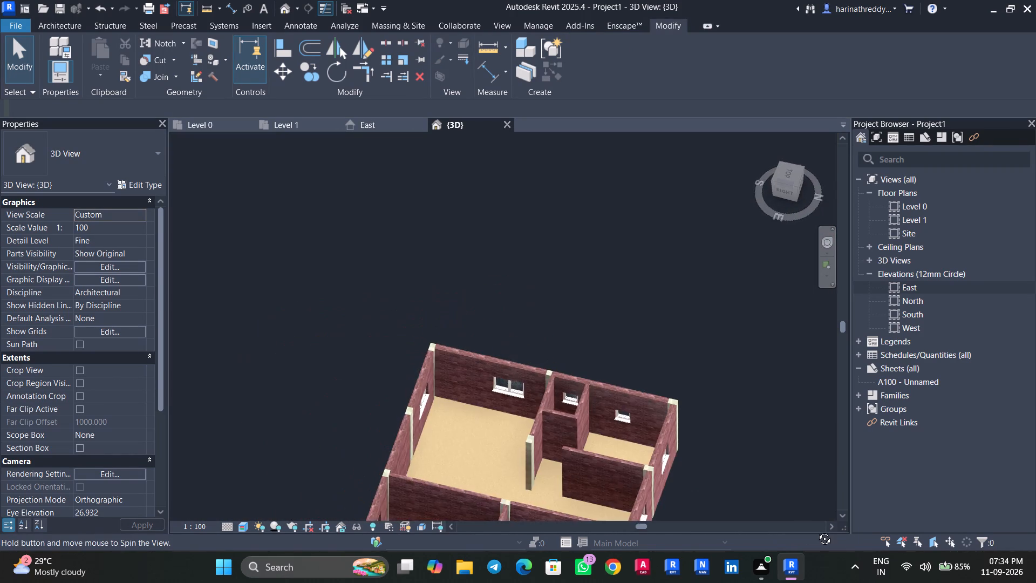
{"action": "middle_click_drag", "start_coordinate": [816, 531], "coordinate": [816, 530], "text": "shift"}
{"action": "middle_click_drag", "start_coordinate": [693, 426], "coordinate": [633, 159]}
{"action": "scroll", "coordinate": [634, 165], "scroll_direction": "up", "scroll_amount": 1}
{"action": "middle_click_drag", "start_coordinate": [622, 326], "coordinate": [746, 294], "text": "shift"}
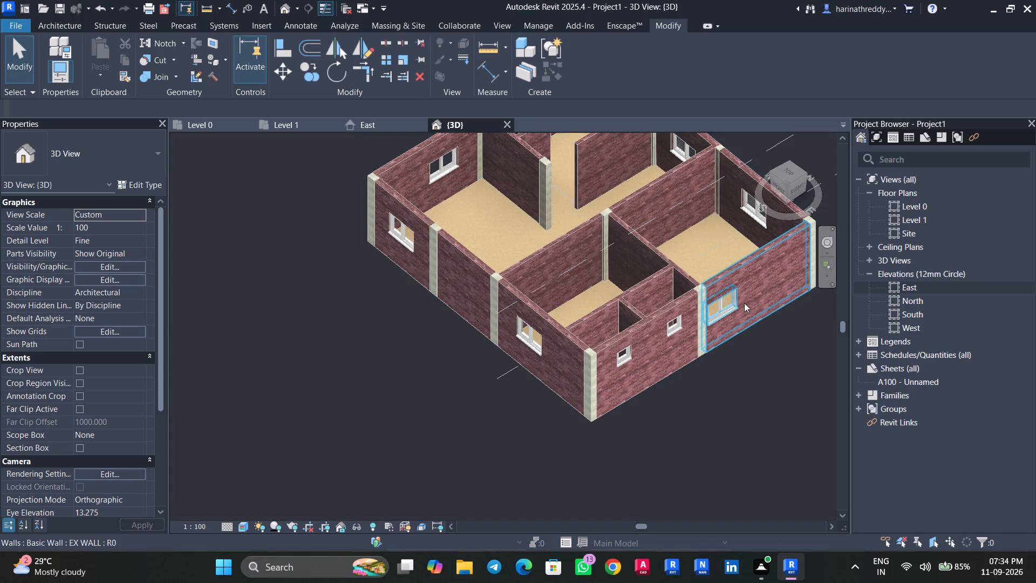
{"action": "middle_click_drag", "start_coordinate": [767, 352], "coordinate": [548, 422]}
{"action": "scroll", "coordinate": [461, 448], "scroll_direction": "up", "scroll_amount": 3}
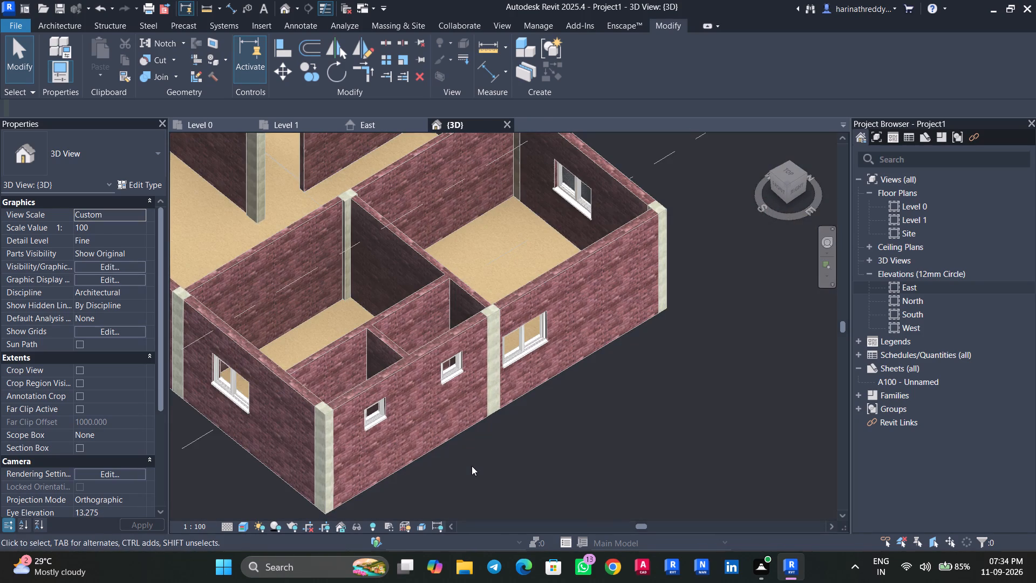
{"action": "scroll", "coordinate": [487, 458], "scroll_direction": "up", "scroll_amount": 1}
{"action": "scroll", "coordinate": [487, 458], "scroll_direction": "down", "scroll_amount": 3}
{"action": "middle_click_drag", "start_coordinate": [497, 457], "coordinate": [532, 430], "text": "shift"}
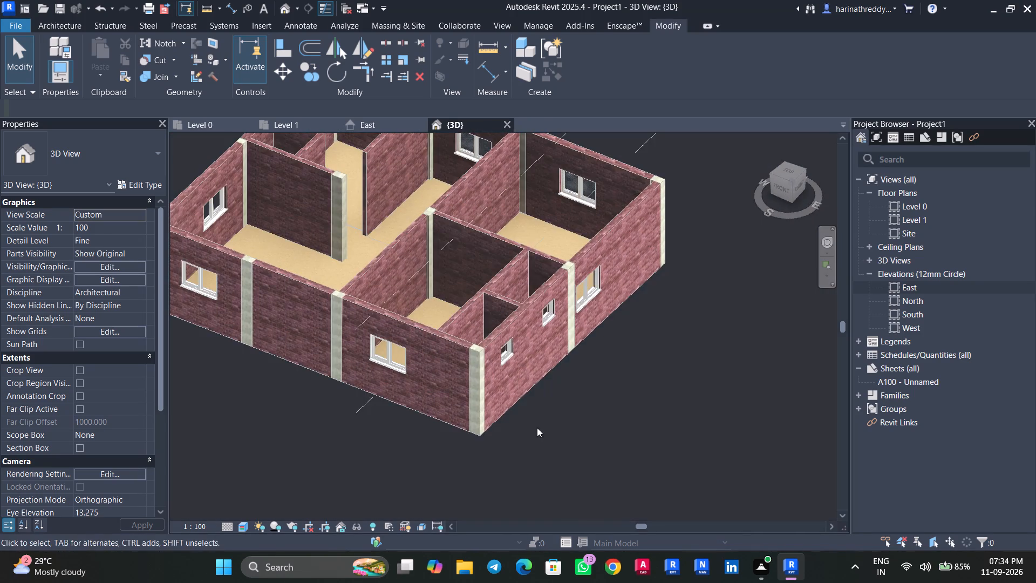
{"action": "middle_click_drag", "start_coordinate": [537, 428], "coordinate": [534, 464]}
{"action": "scroll", "coordinate": [319, 321], "scroll_direction": "up", "scroll_amount": 7}
{"action": "middle_click_drag", "start_coordinate": [319, 301], "coordinate": [312, 365]}
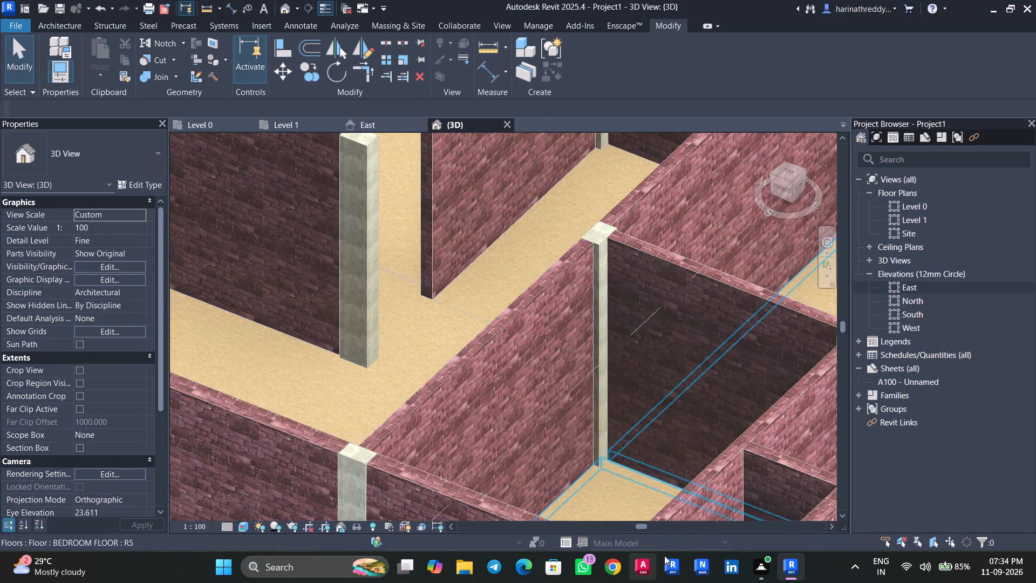
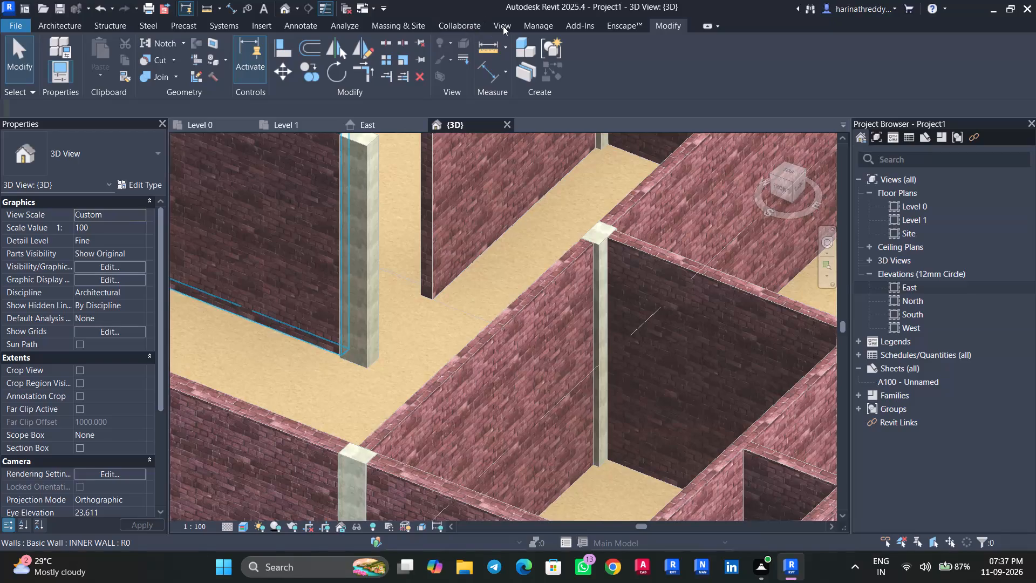
Create a new project material and name it BATHROOM FLOOR TEXTURE.
{"action": "left_click", "coordinate": [503, 26]}
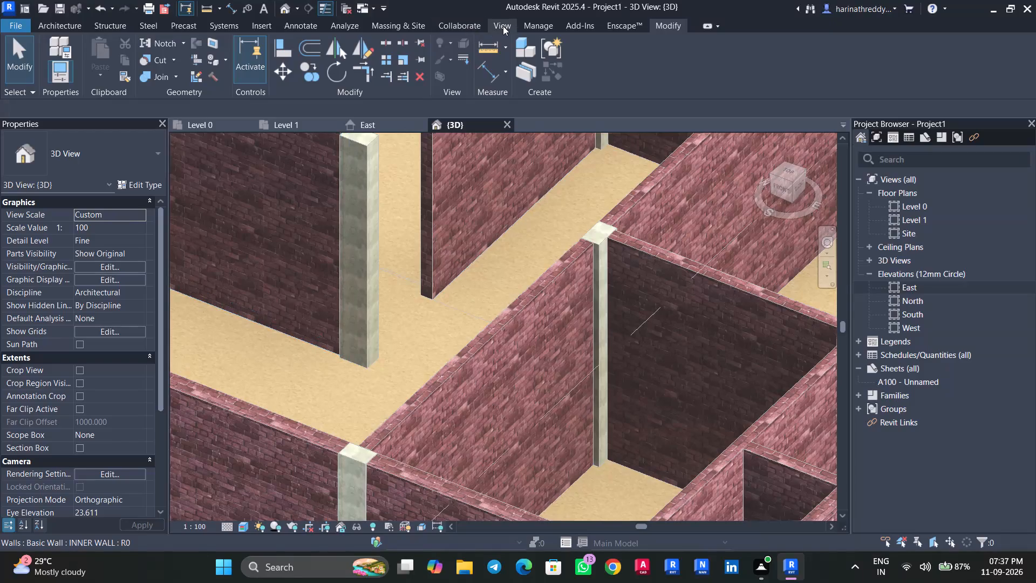
{"action": "left_click", "coordinate": [527, 24]}
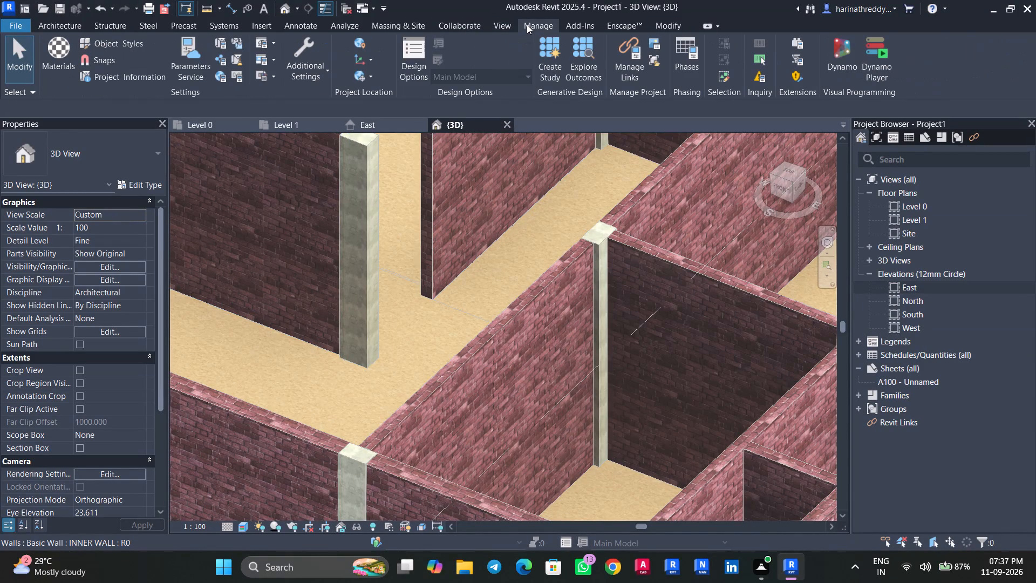
{"action": "left_click", "coordinate": [53, 64]}
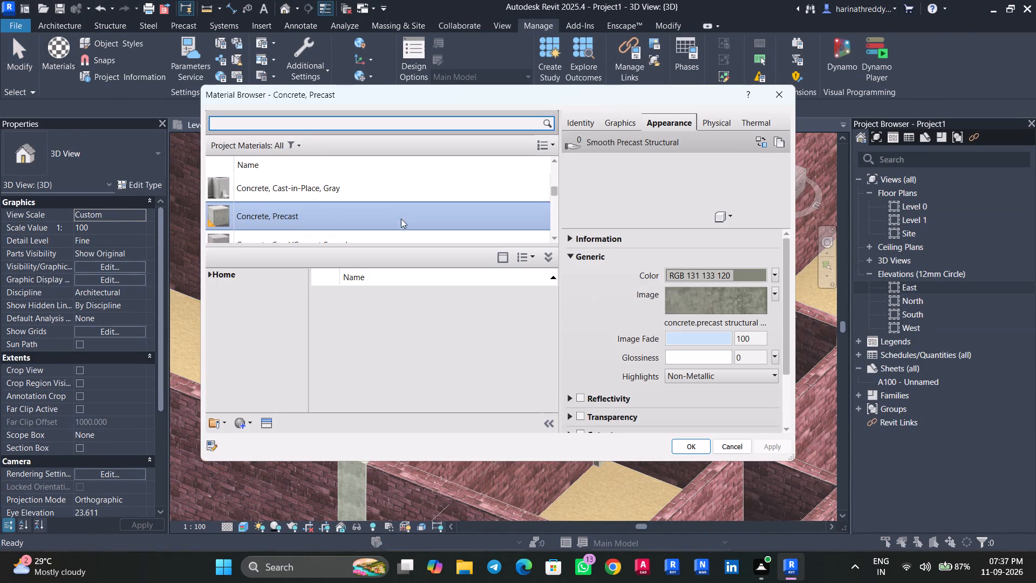
{"action": "left_click", "coordinate": [248, 422]}
{"action": "left_click", "coordinate": [260, 436]}
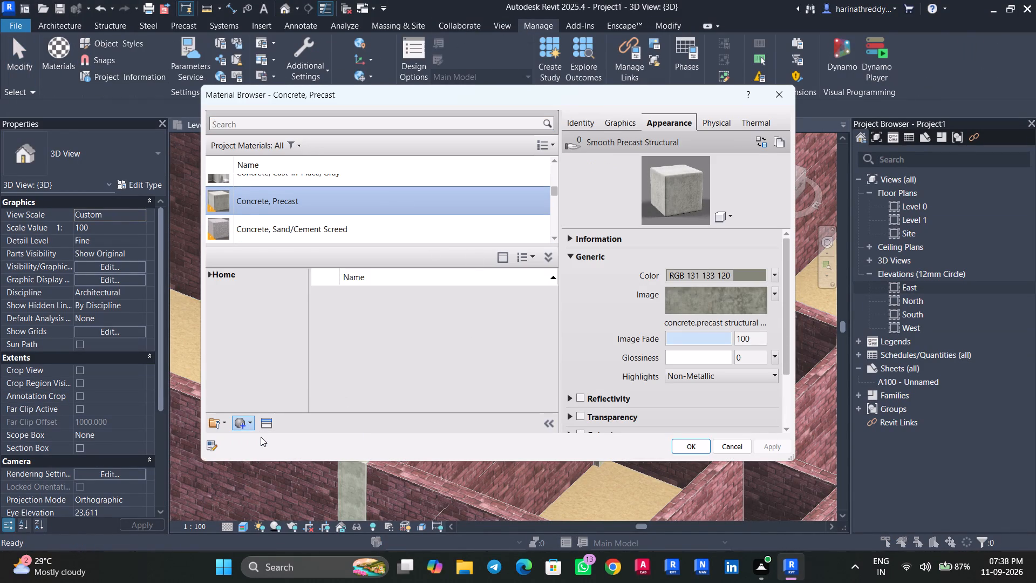
{"action": "right_click", "coordinate": [231, 204]}
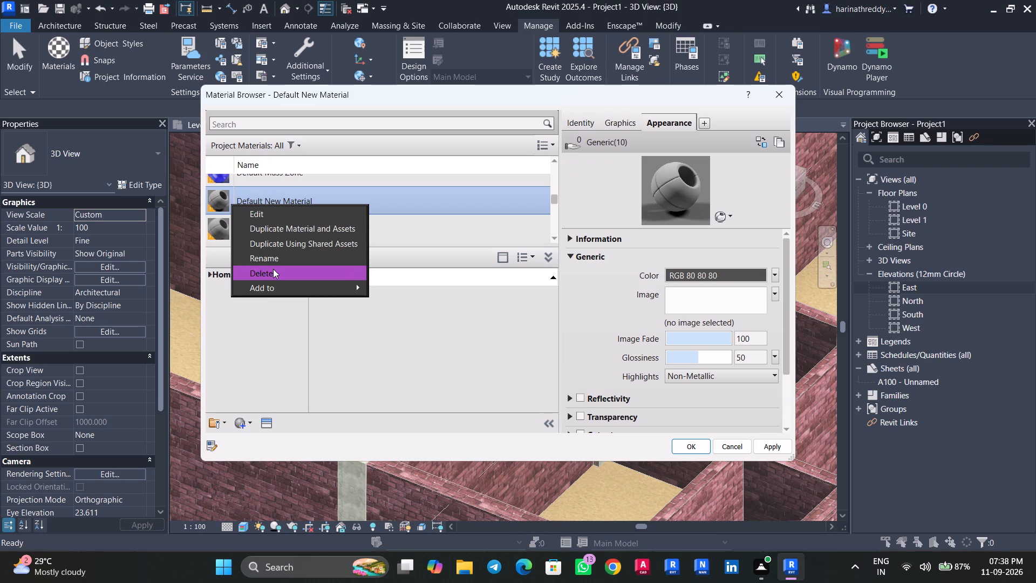
{"action": "left_click", "coordinate": [278, 263]}
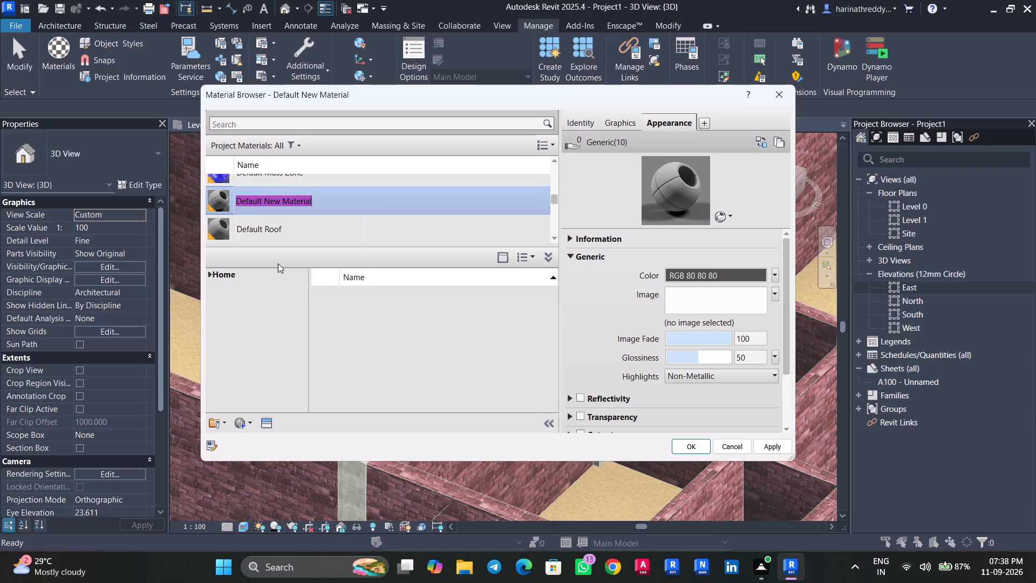
{"action": "type", "text": "BATHRR"}
{"action": "key", "text": "BackSpace"}
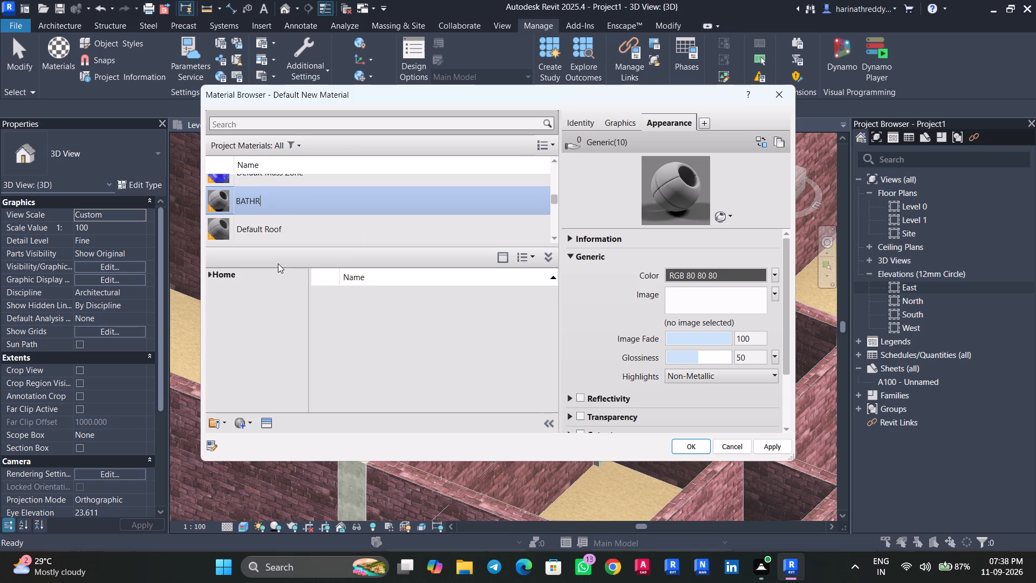
{"action": "type", "text": "OOM FLOOR TEXTURE"}
Assign the image "Indi Isla Sky T42655 - Perini Tiles Melbourne (1).jpg" to the new material's appearance and save the material.
{"action": "left_click", "coordinate": [719, 292]}
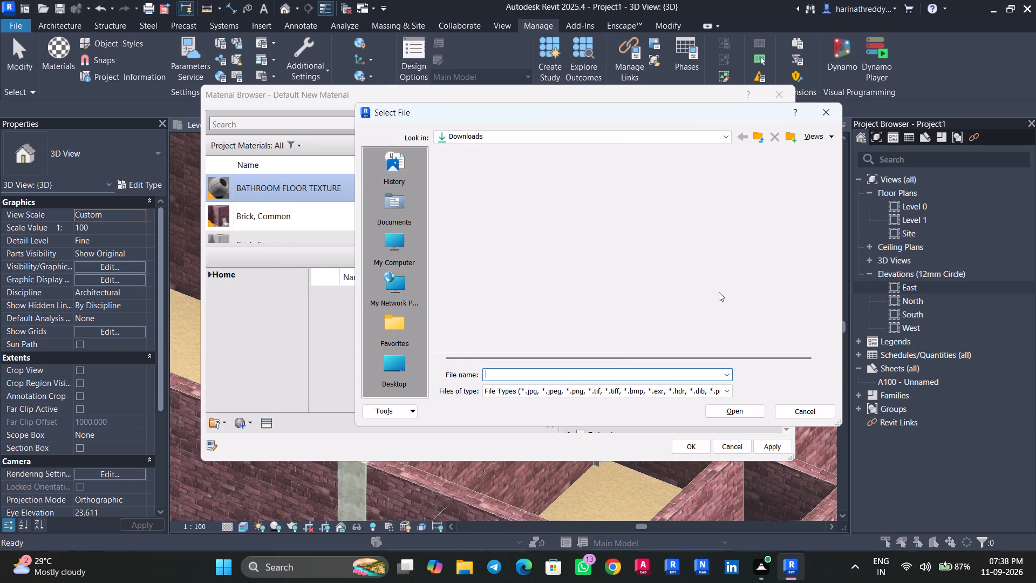
{"action": "left_click", "coordinate": [481, 212]}
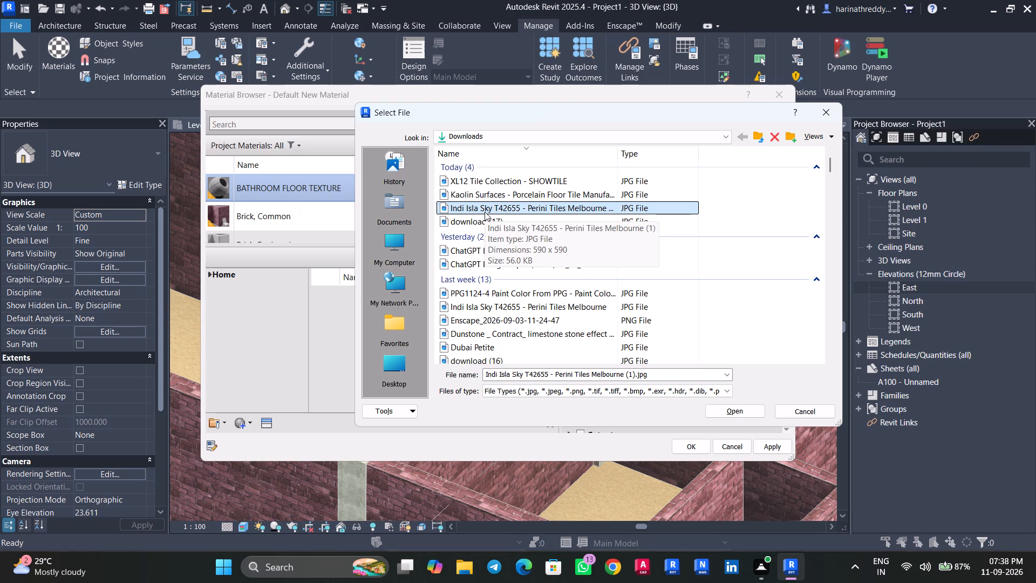
{"action": "left_click", "coordinate": [716, 412]}
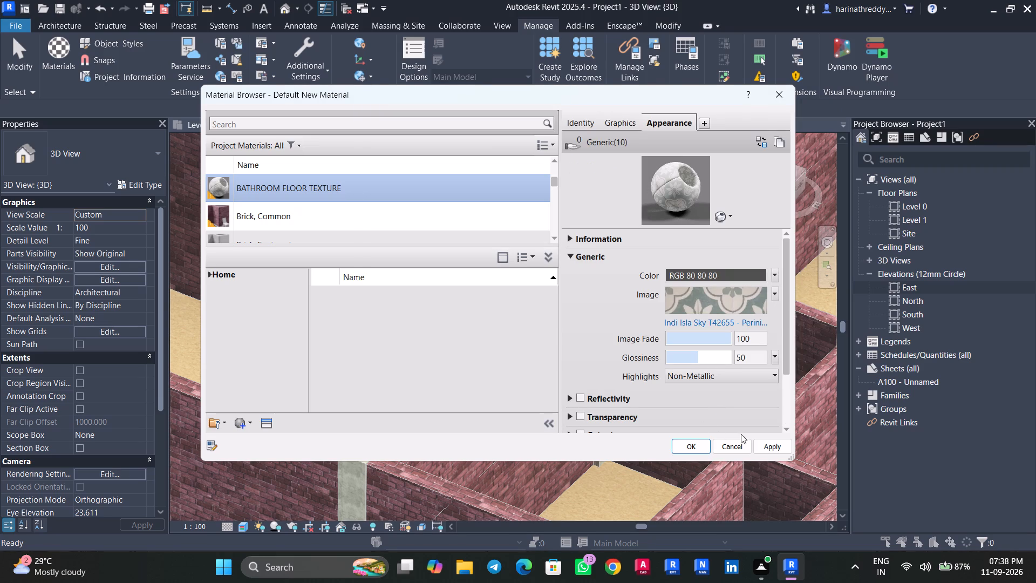
{"action": "left_click", "coordinate": [767, 446]}
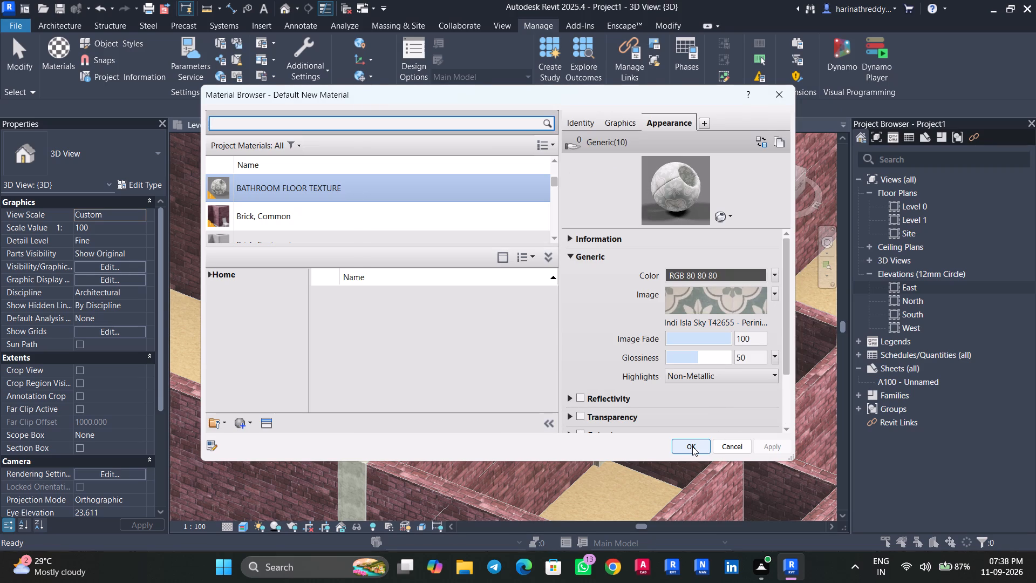
{"action": "left_click", "coordinate": [692, 447]}
Open the material choice for the Finish 2 layer in the structure of the small bathrooms' KITCHEN FLOOR type.
{"action": "scroll", "coordinate": [418, 405], "scroll_direction": "down", "scroll_amount": 7}
{"action": "key", "text": "Escape"}
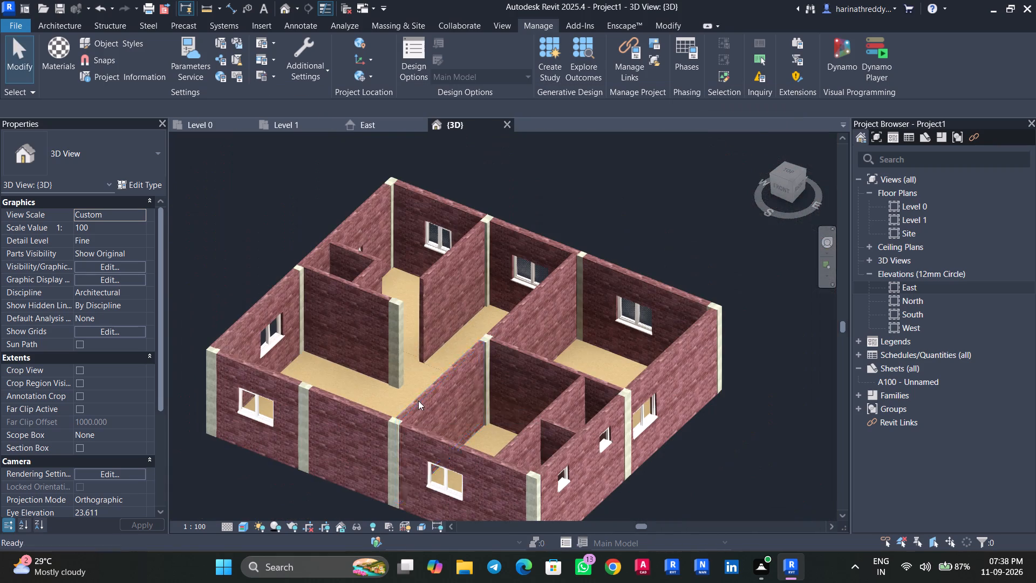
{"action": "middle_click_drag", "start_coordinate": [639, 491], "coordinate": [756, 528], "text": "shift"}
{"action": "middle_click_drag", "start_coordinate": [692, 432], "coordinate": [632, 535]}
{"action": "scroll", "coordinate": [608, 309], "scroll_direction": "up", "scroll_amount": 3}
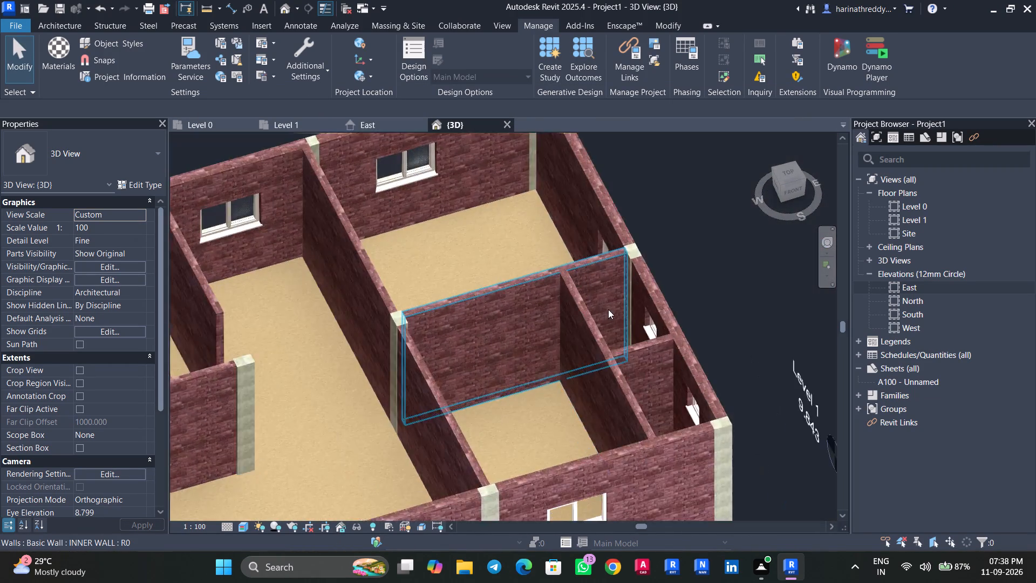
{"action": "scroll", "coordinate": [608, 309], "scroll_direction": "up", "scroll_amount": 2}
{"action": "scroll", "coordinate": [608, 310], "scroll_direction": "down", "scroll_amount": 1}
{"action": "scroll", "coordinate": [608, 310], "scroll_direction": "up", "scroll_amount": 2}
{"action": "middle_click_drag", "start_coordinate": [612, 329], "coordinate": [639, 456], "text": "shift"}
{"action": "left_click", "coordinate": [567, 160]}
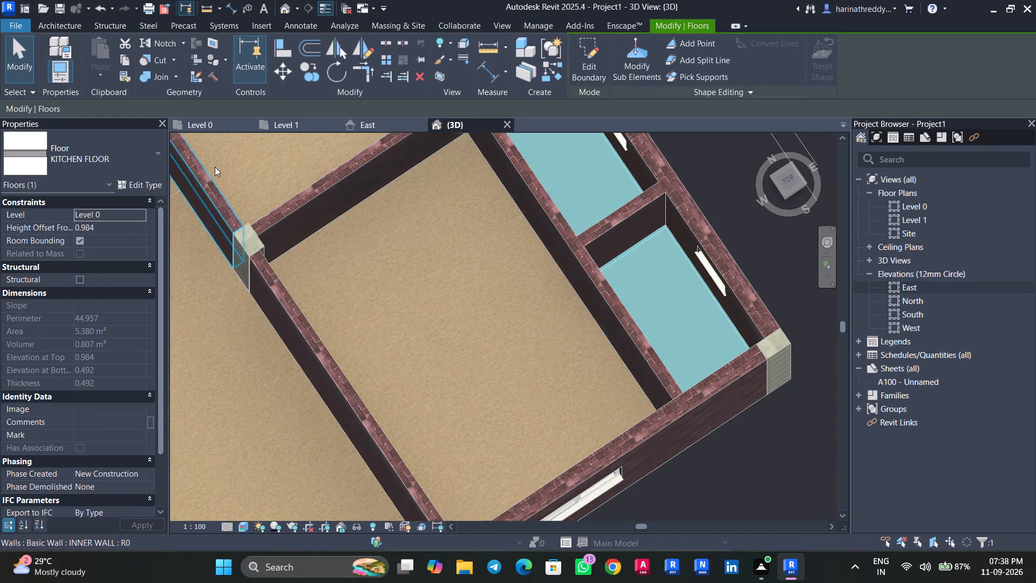
{"action": "left_click", "coordinate": [159, 185]}
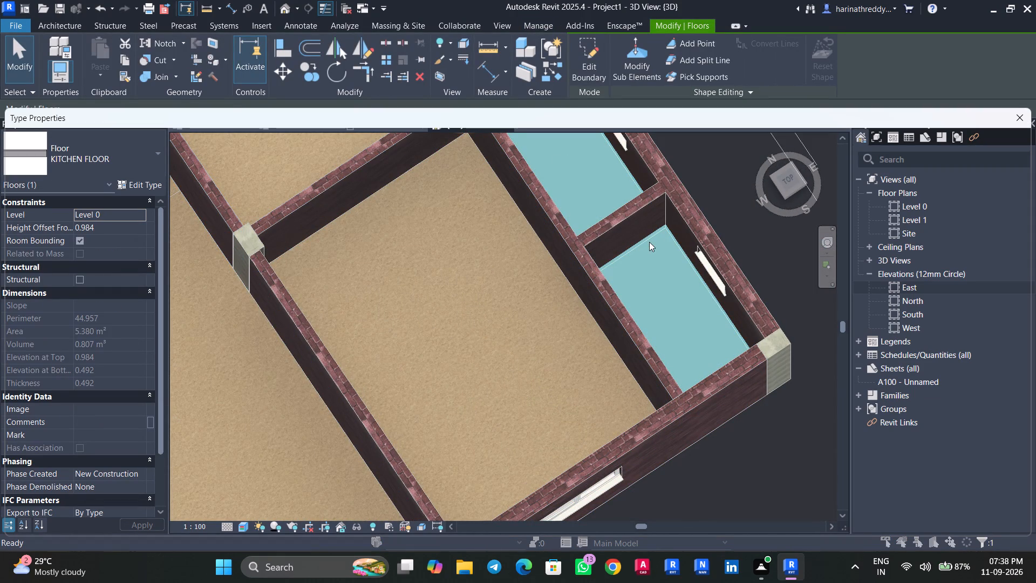
{"action": "left_click", "coordinate": [651, 248]}
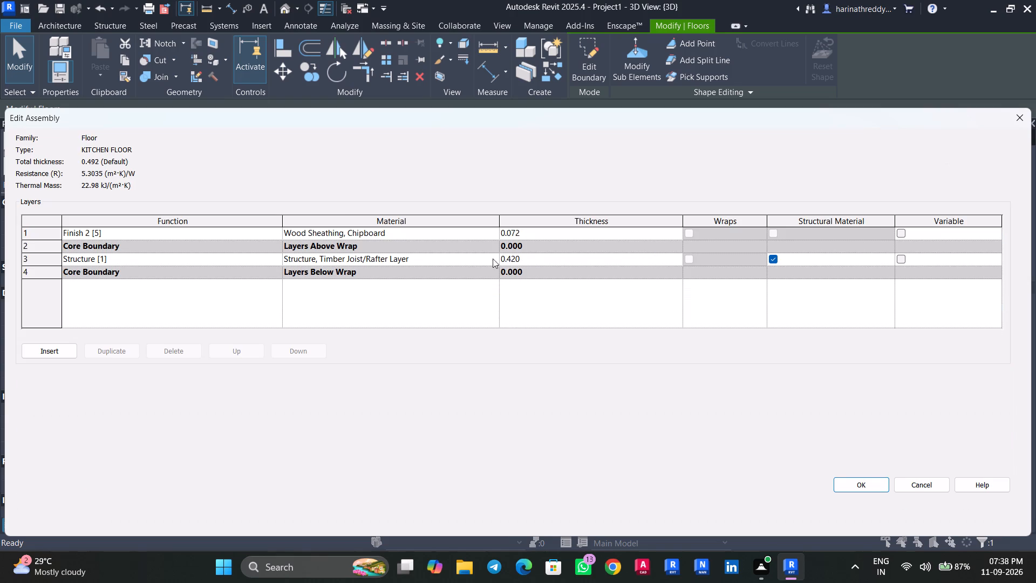
{"action": "left_click", "coordinate": [493, 231]}
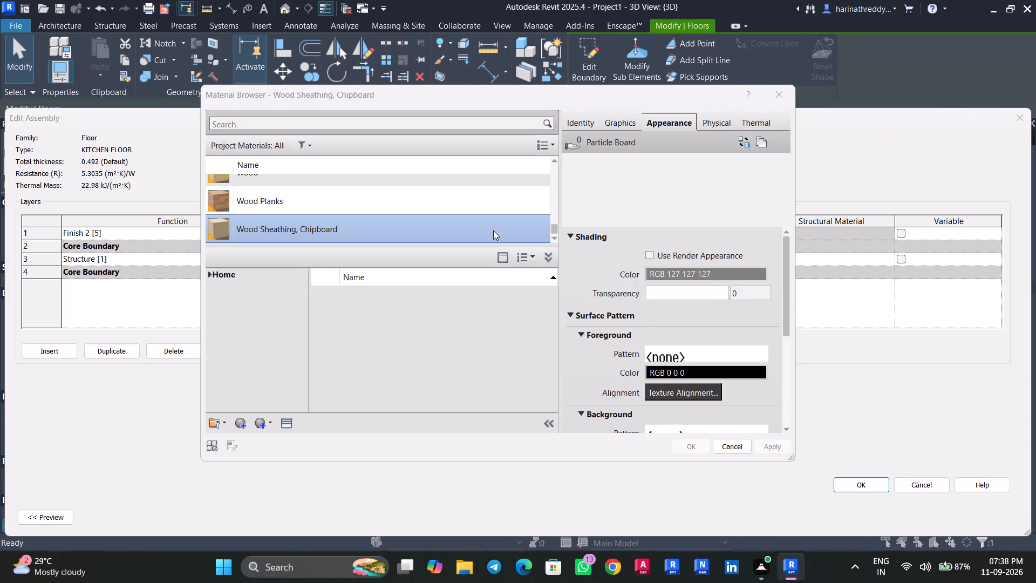
Look through the project materials list for the bathroom floor texture.
{"action": "scroll", "coordinate": [408, 205], "scroll_direction": "down", "scroll_amount": 5}
{"action": "scroll", "coordinate": [408, 205], "scroll_direction": "up", "scroll_amount": 1}
{"action": "scroll", "coordinate": [408, 205], "scroll_direction": "down", "scroll_amount": 1}
{"action": "scroll", "coordinate": [408, 205], "scroll_direction": "up", "scroll_amount": 5}
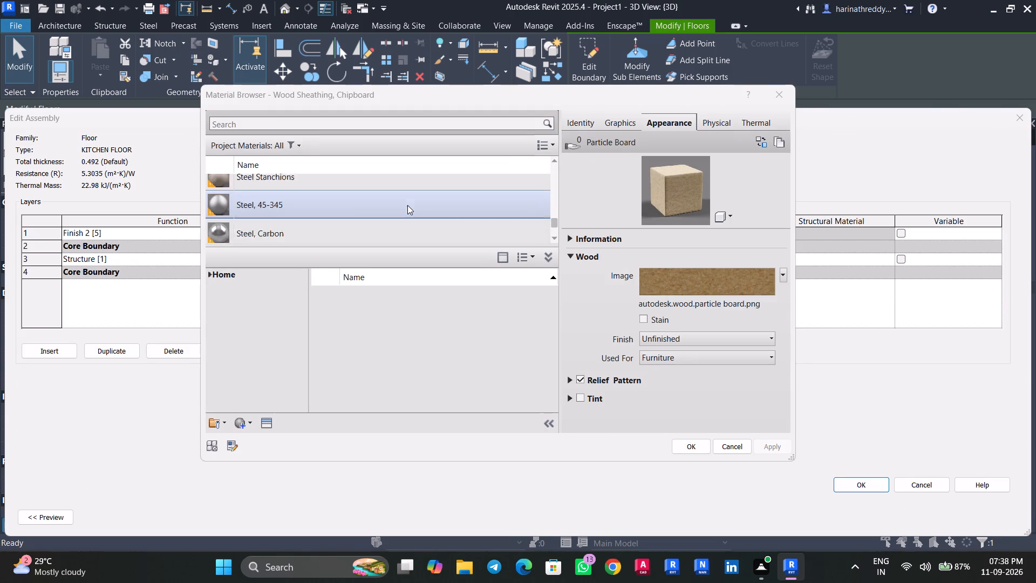
{"action": "scroll", "coordinate": [407, 205], "scroll_direction": "up", "scroll_amount": 12}
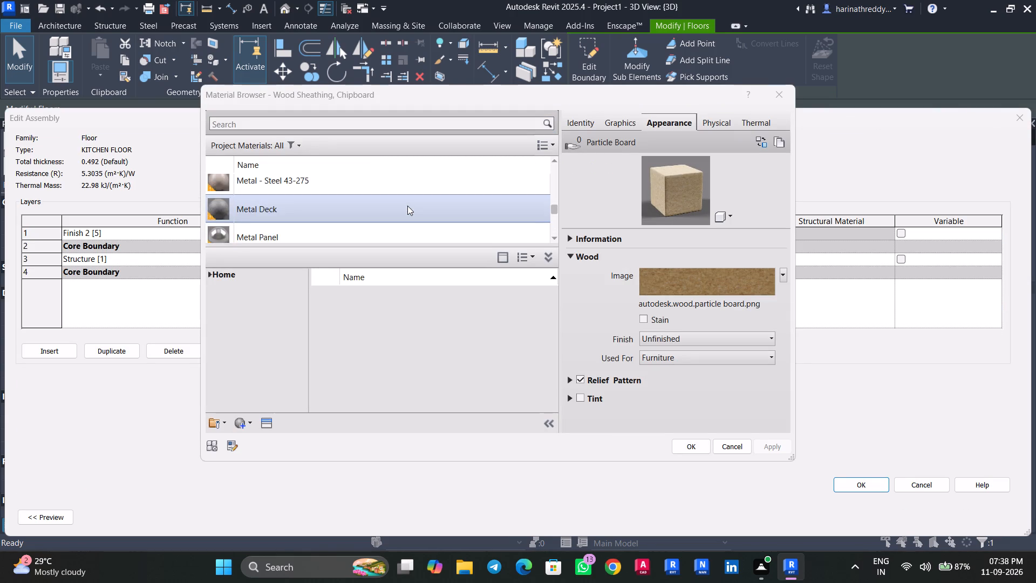
{"action": "scroll", "coordinate": [407, 206], "scroll_direction": "up", "scroll_amount": 3}
{"action": "scroll", "coordinate": [407, 206], "scroll_direction": "down", "scroll_amount": 2}
{"action": "scroll", "coordinate": [407, 206], "scroll_direction": "up", "scroll_amount": 13}
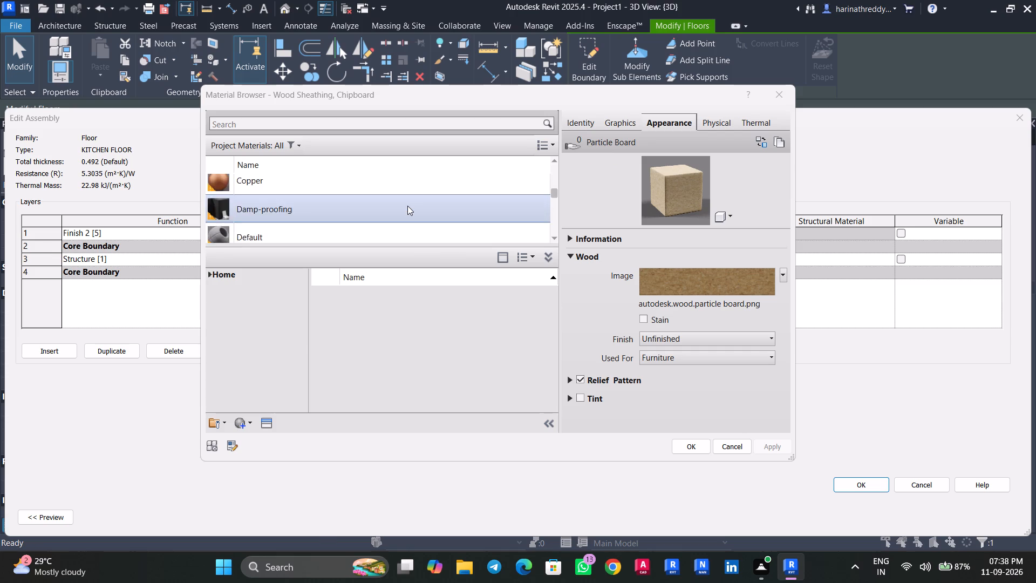
{"action": "scroll", "coordinate": [407, 206], "scroll_direction": "up", "scroll_amount": 15}
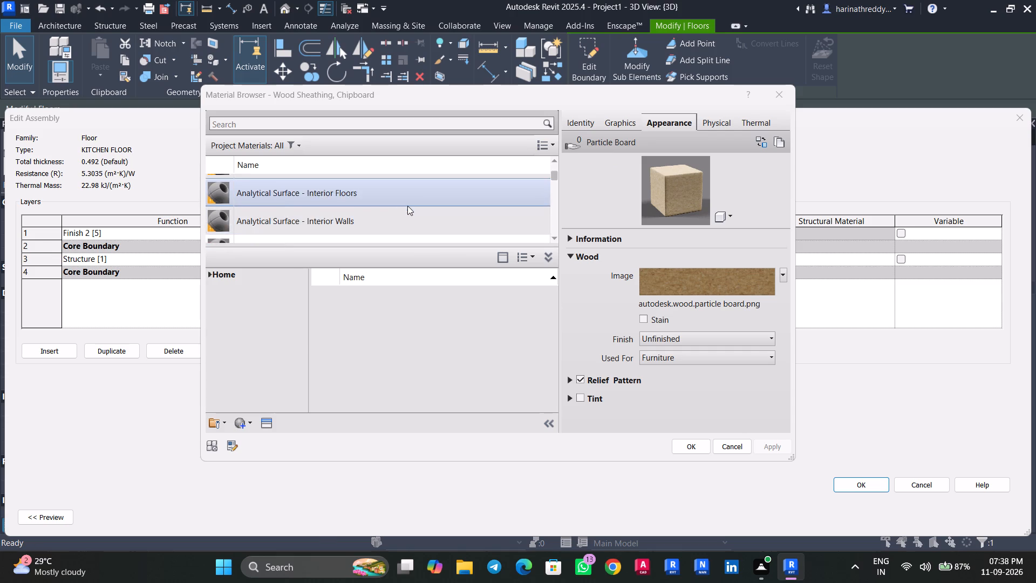
{"action": "scroll", "coordinate": [407, 206], "scroll_direction": "up", "scroll_amount": 2}
{"action": "scroll", "coordinate": [407, 206], "scroll_direction": "down", "scroll_amount": 11}
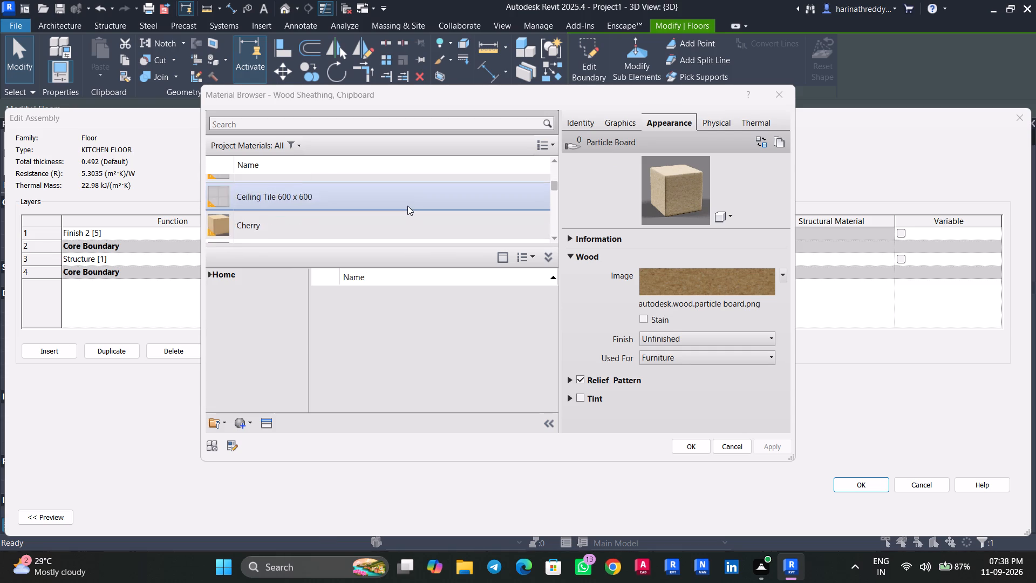
{"action": "scroll", "coordinate": [407, 206], "scroll_direction": "down", "scroll_amount": 1}
{"action": "scroll", "coordinate": [407, 206], "scroll_direction": "up", "scroll_amount": 15}
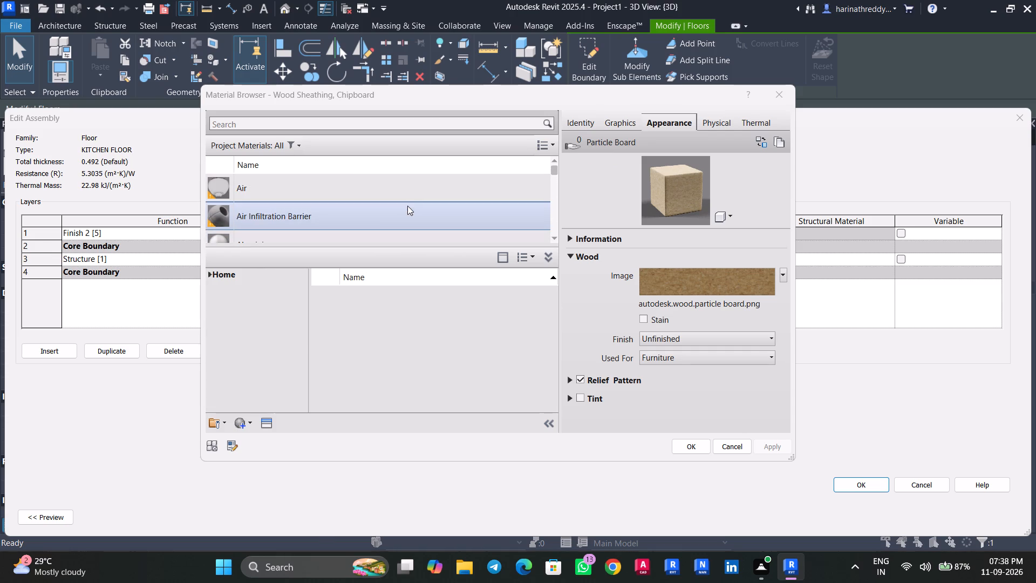
{"action": "scroll", "coordinate": [407, 206], "scroll_direction": "up", "scroll_amount": 9}
{"action": "scroll", "coordinate": [407, 206], "scroll_direction": "down", "scroll_amount": 2}
{"action": "scroll", "coordinate": [407, 206], "scroll_direction": "up", "scroll_amount": 1}
{"action": "scroll", "coordinate": [407, 206], "scroll_direction": "down", "scroll_amount": 20}
{"action": "scroll", "coordinate": [407, 206], "scroll_direction": "down", "scroll_amount": 2}
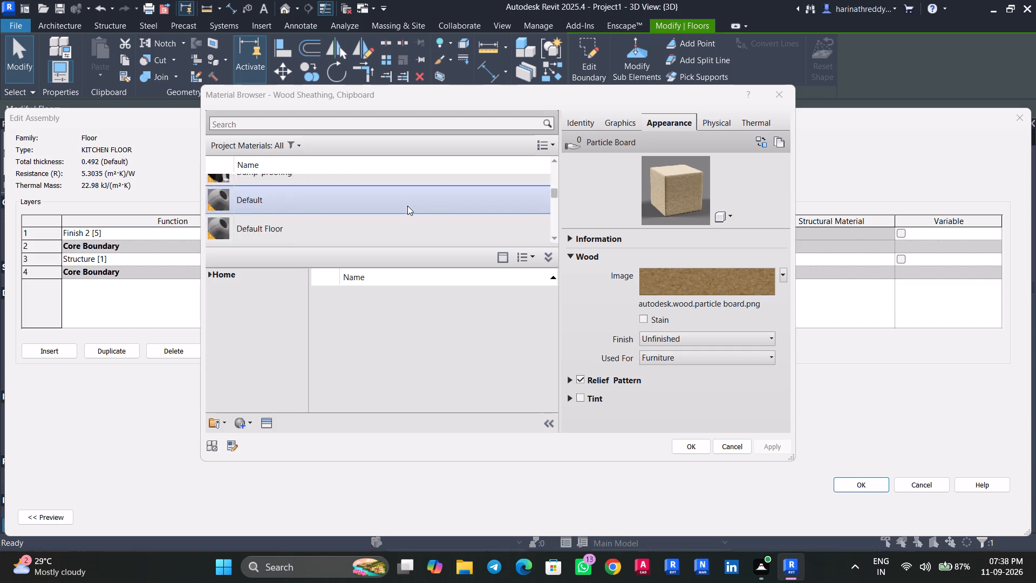
{"action": "scroll", "coordinate": [407, 206], "scroll_direction": "down", "scroll_amount": 12}
{"action": "scroll", "coordinate": [407, 206], "scroll_direction": "up", "scroll_amount": 1}
{"action": "scroll", "coordinate": [407, 206], "scroll_direction": "down", "scroll_amount": 1}
{"action": "scroll", "coordinate": [407, 206], "scroll_direction": "up", "scroll_amount": 1}
{"action": "scroll", "coordinate": [407, 206], "scroll_direction": "down", "scroll_amount": 15}
{"action": "scroll", "coordinate": [407, 206], "scroll_direction": "up", "scroll_amount": 1}
{"action": "scroll", "coordinate": [407, 206], "scroll_direction": "down", "scroll_amount": 3}
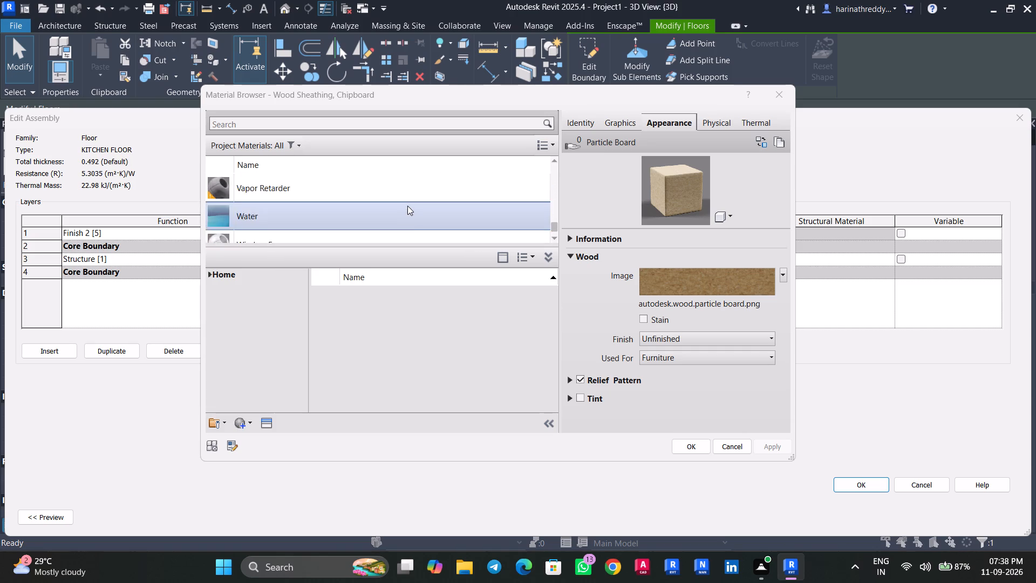
{"action": "scroll", "coordinate": [407, 206], "scroll_direction": "down", "scroll_amount": 6}
{"action": "scroll", "coordinate": [407, 206], "scroll_direction": "up", "scroll_amount": 1}
{"action": "scroll", "coordinate": [407, 206], "scroll_direction": "down", "scroll_amount": 12}
Search the materials for BATH and assign BATHROOM FLOOR TEXTURE to the KITCHEN FLOOR type's Finish 2 layer, applying the type change.
{"action": "left_click", "coordinate": [386, 126]}
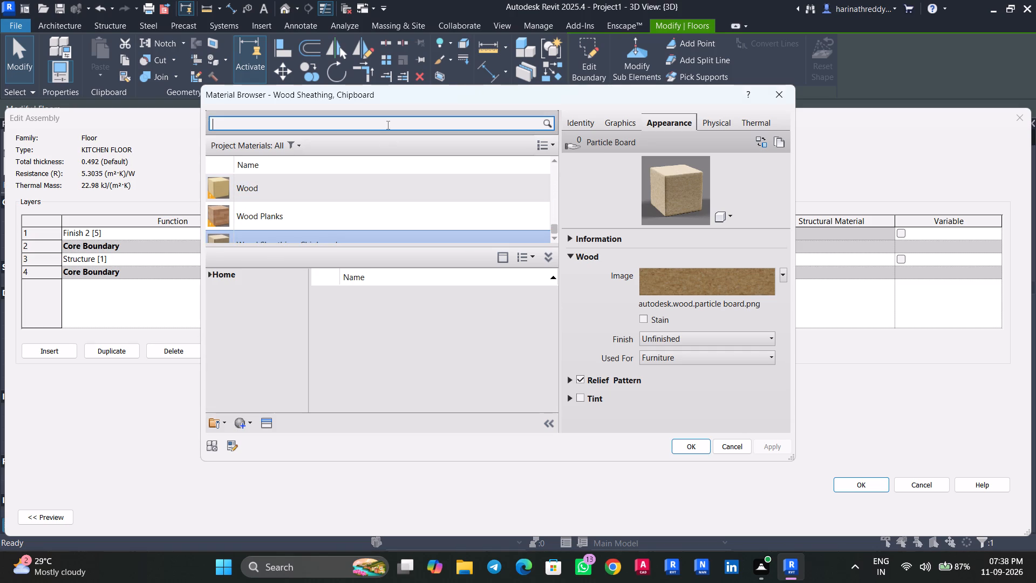
{"action": "key", "text": "b"}
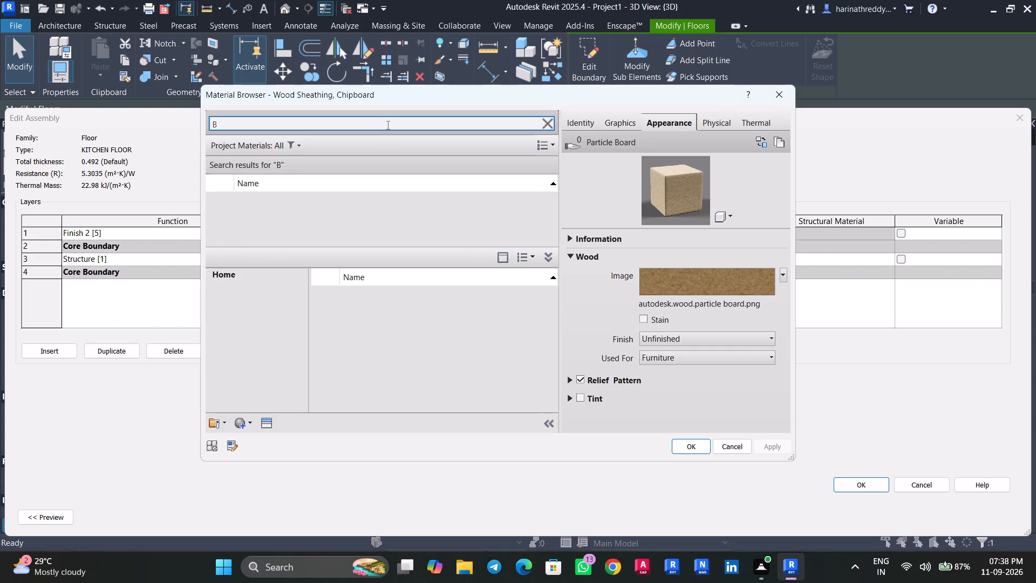
{"action": "key", "text": "a"}
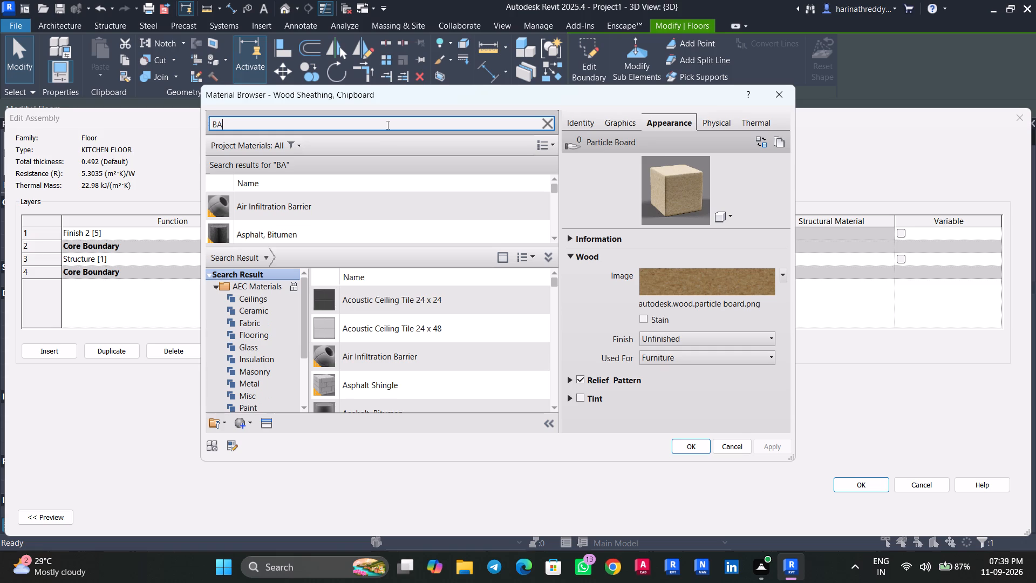
{"action": "type", "text": "TH"}
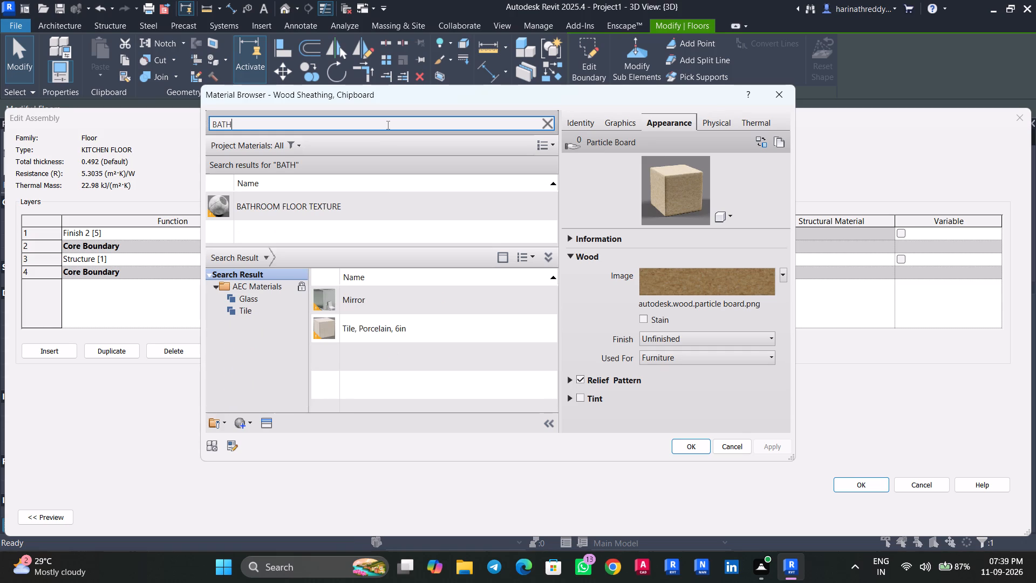
{"action": "left_click", "coordinate": [380, 213]}
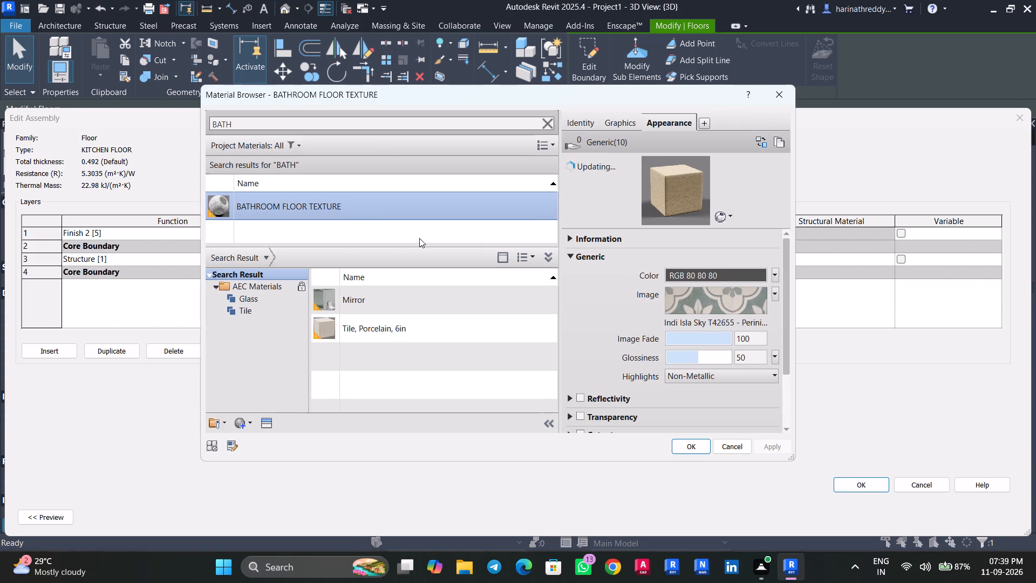
{"action": "left_click", "coordinate": [681, 450]}
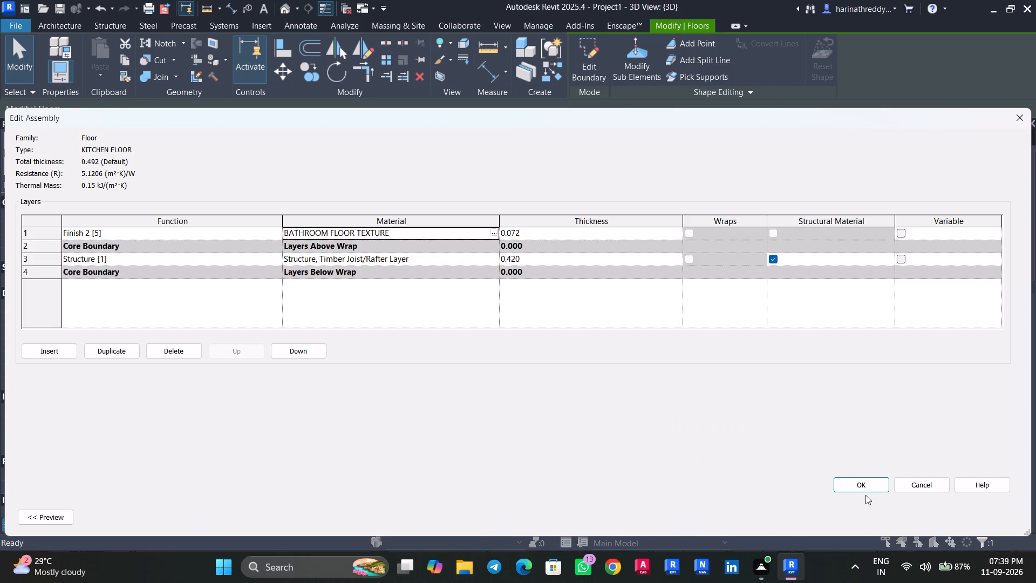
{"action": "left_click", "coordinate": [865, 495]}
{"action": "left_click", "coordinate": [863, 489]}
{"action": "left_click", "coordinate": [991, 516]}
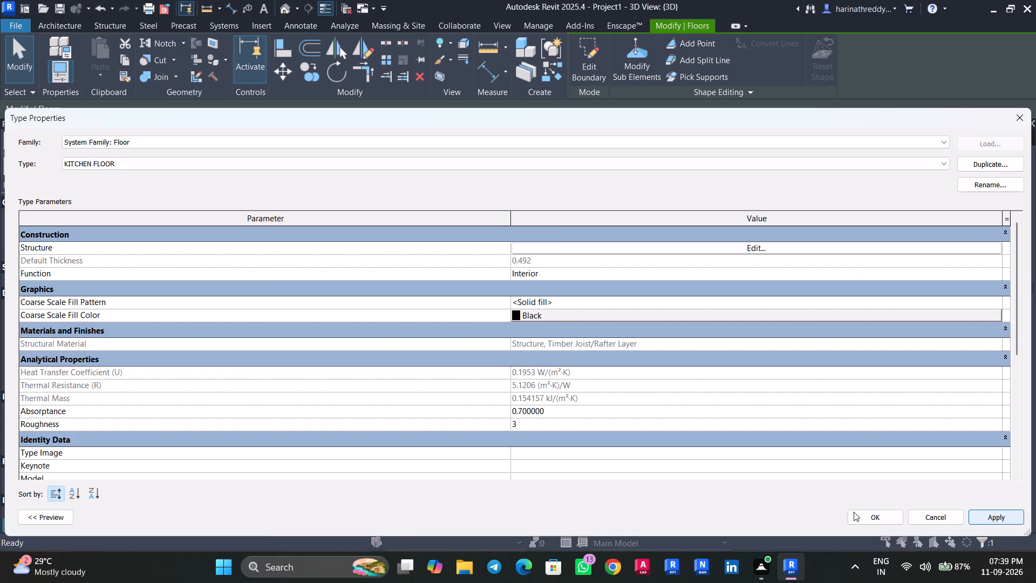
{"action": "left_click", "coordinate": [856, 512]}
{"action": "key", "text": "Escape"}
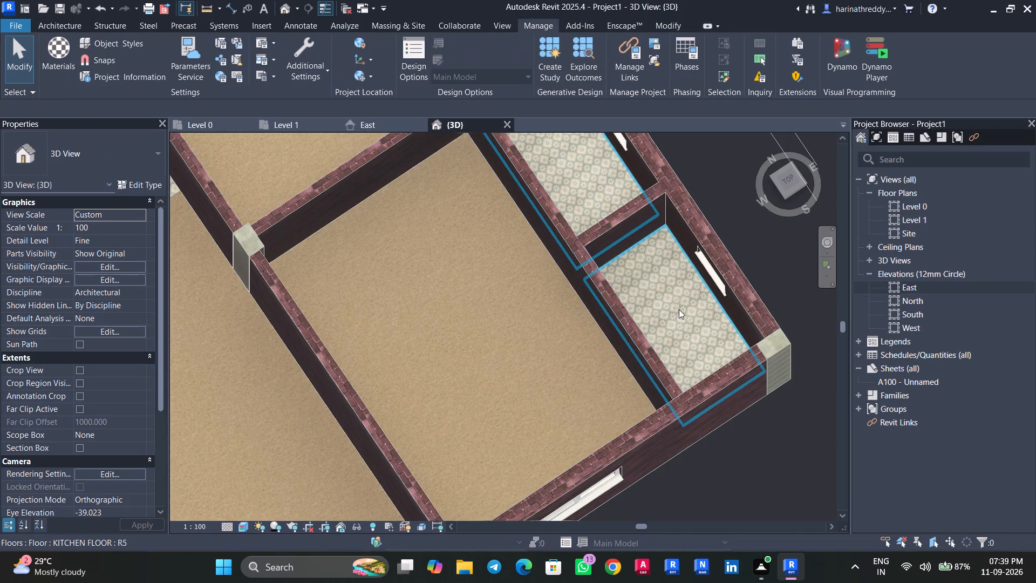
Examine the tile pattern on the bathroom floor up close in the 3D view.
{"action": "scroll", "coordinate": [679, 309], "scroll_direction": "up", "scroll_amount": 9}
{"action": "scroll", "coordinate": [682, 309], "scroll_direction": "down", "scroll_amount": 1}
{"action": "scroll", "coordinate": [682, 309], "scroll_direction": "up", "scroll_amount": 7}
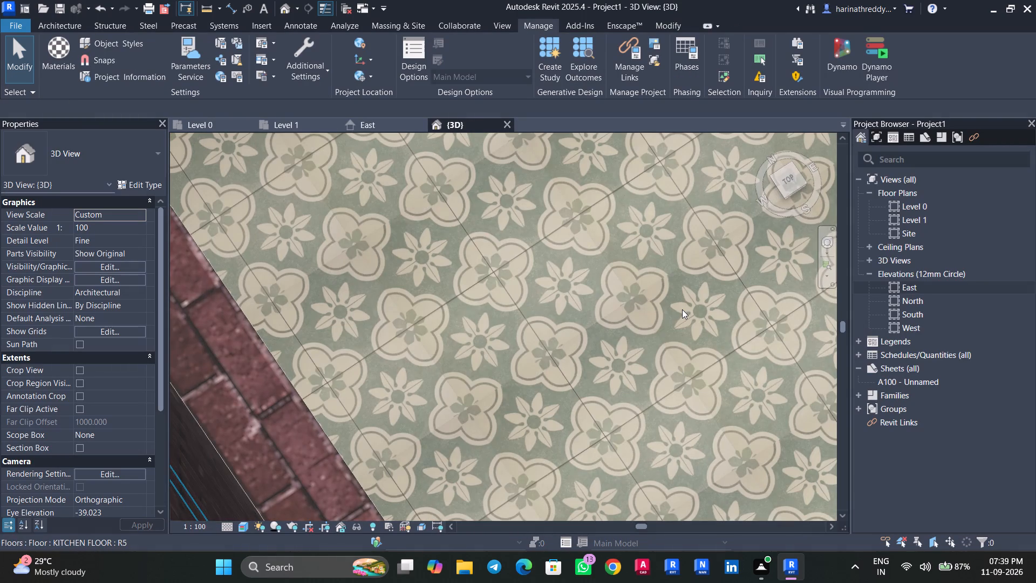
Open the BATHROOM FLOOR TEXTURE material from the Finish 2 layer in the structure of the small bathroom's KITCHEN FLOOR type.
{"action": "scroll", "coordinate": [682, 309], "scroll_direction": "down", "scroll_amount": 13}
{"action": "middle_click_drag", "start_coordinate": [682, 309], "coordinate": [689, 263], "text": "shift"}
{"action": "scroll", "coordinate": [689, 263], "scroll_direction": "up", "scroll_amount": 5}
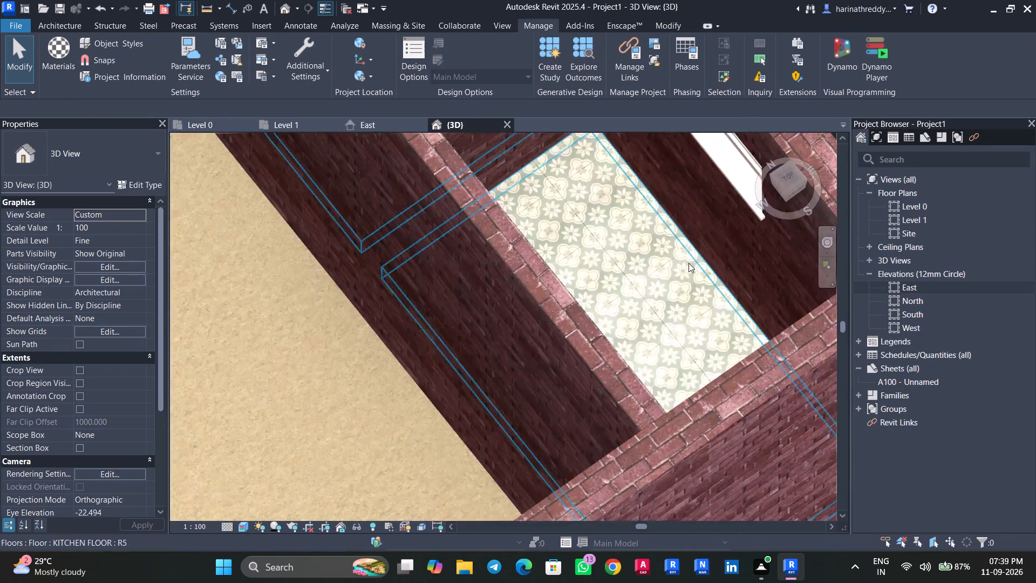
{"action": "scroll", "coordinate": [689, 263], "scroll_direction": "up", "scroll_amount": 3}
{"action": "left_click", "coordinate": [686, 263]}
{"action": "left_click", "coordinate": [149, 183]}
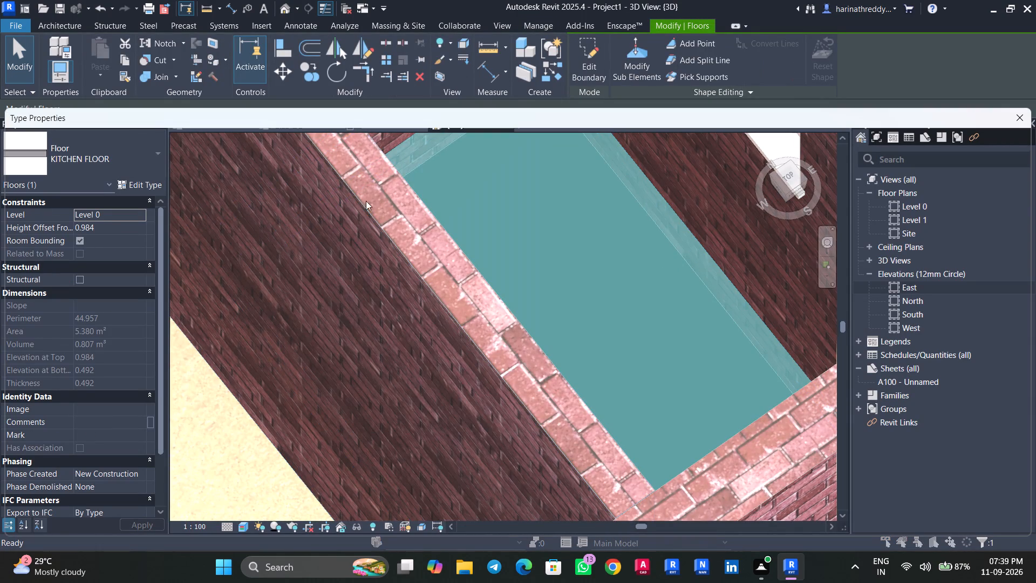
{"action": "left_click", "coordinate": [705, 250]}
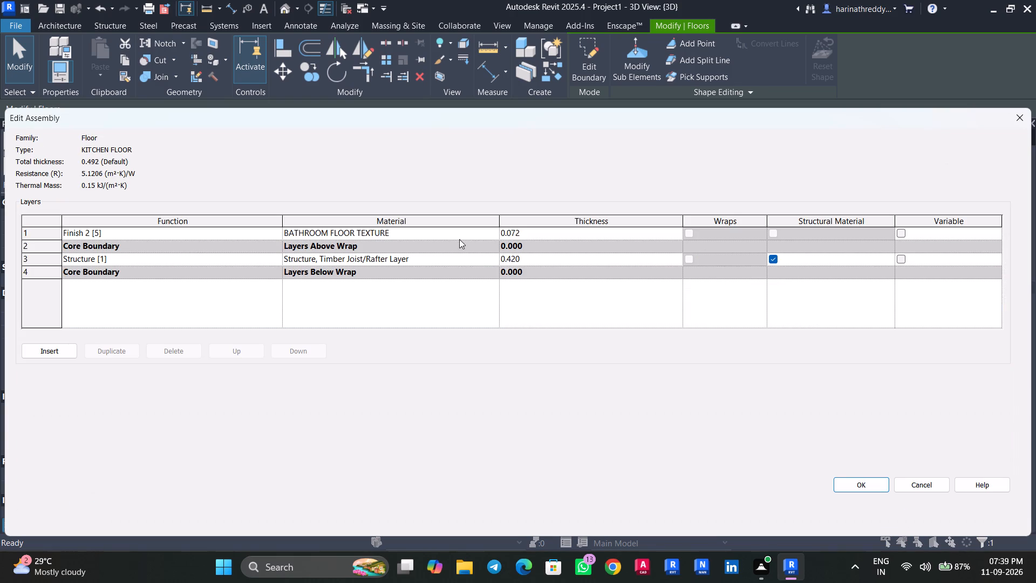
{"action": "left_click", "coordinate": [487, 236]}
{"action": "left_click", "coordinate": [493, 234]}
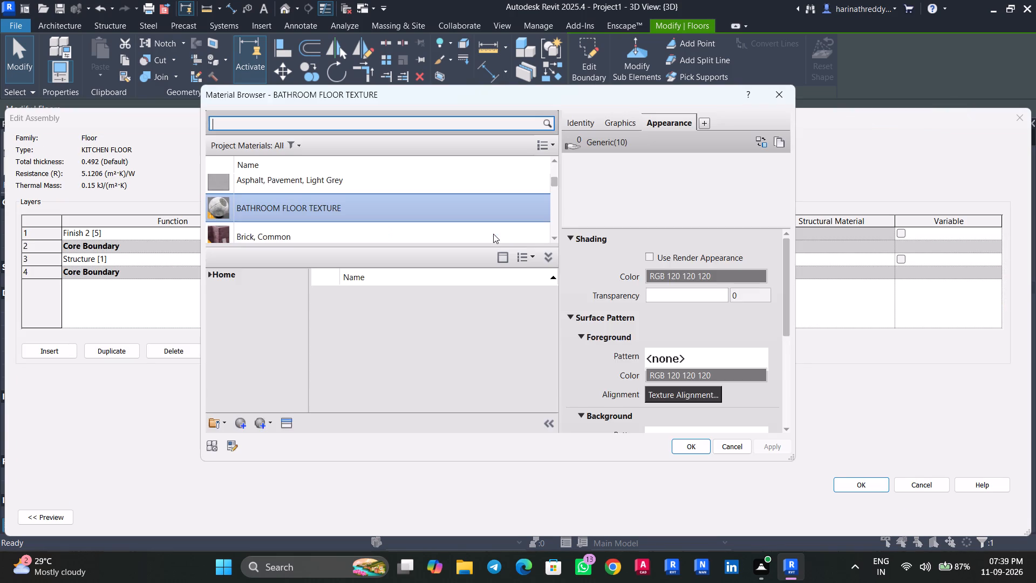
Set the bathroom tile image's sample size to 1.20' in width and height, applying the material and floor type changes.
{"action": "left_click", "coordinate": [731, 303]}
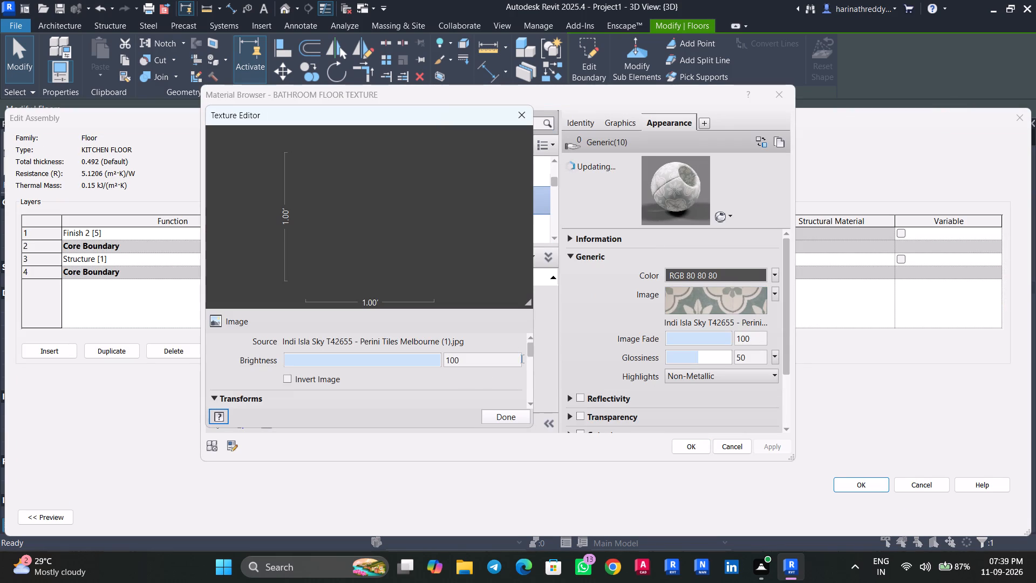
{"action": "left_click_drag", "start_coordinate": [530, 351], "coordinate": [536, 380]}
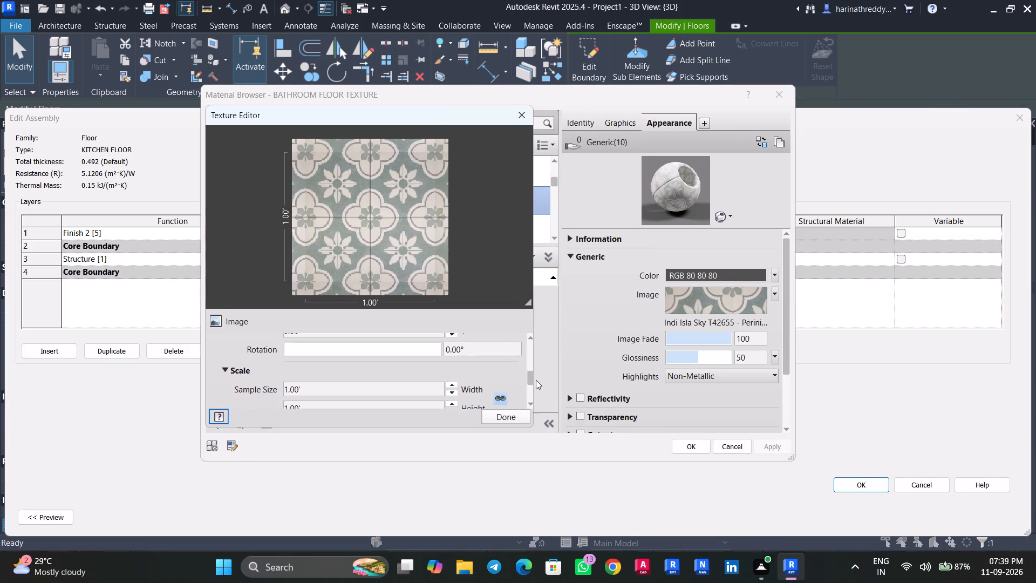
{"action": "left_click_drag", "start_coordinate": [536, 380], "coordinate": [536, 384]}
{"action": "left_click", "coordinate": [455, 366]}
{"action": "triple_click", "coordinate": [455, 366]}
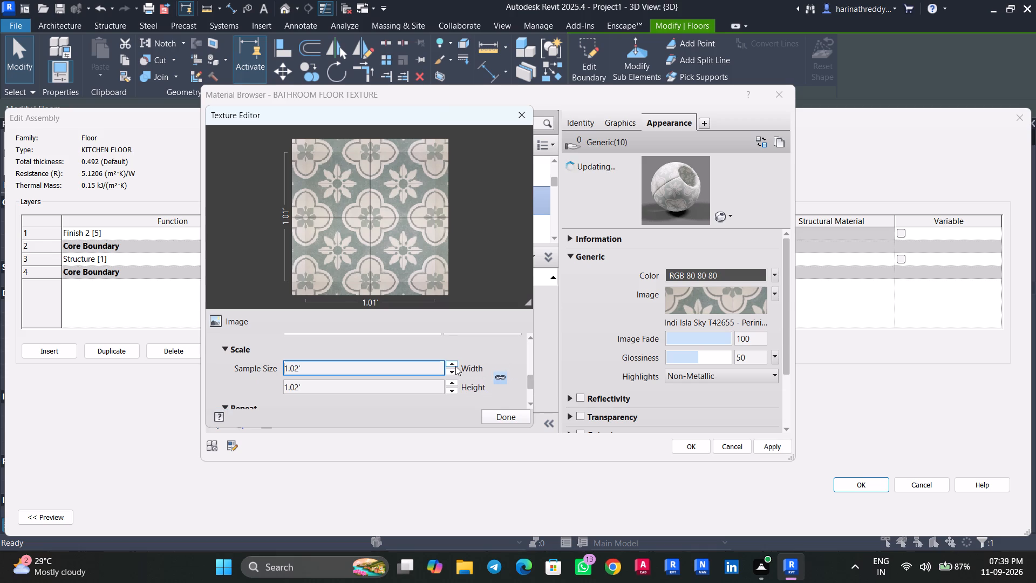
{"action": "triple_click", "coordinate": [455, 366]}
{"action": "triple_click", "coordinate": [455, 366]}
{"action": "triple_click", "coordinate": [455, 366]}
{"action": "triple_click", "coordinate": [455, 366]}
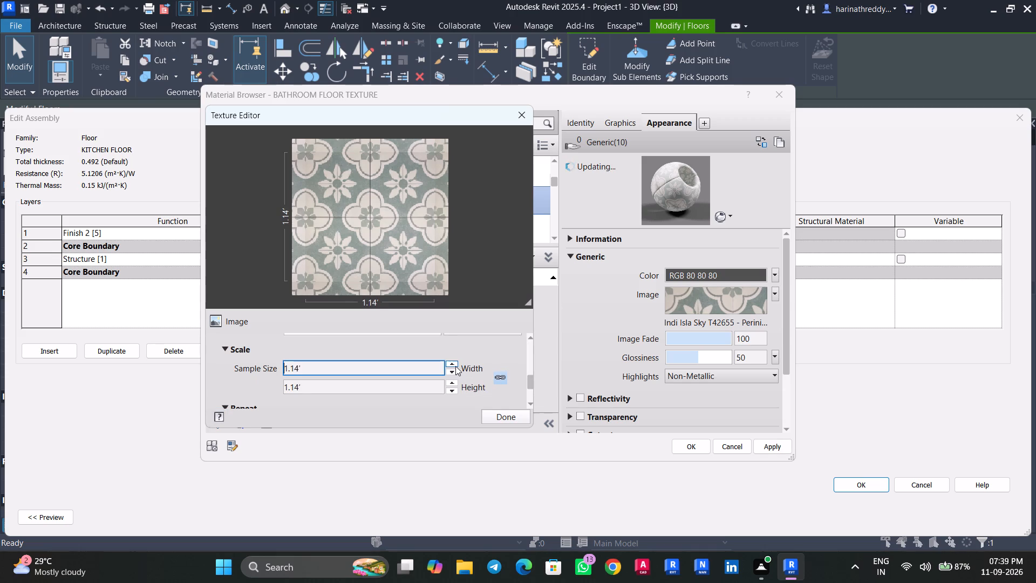
{"action": "triple_click", "coordinate": [455, 366]}
{"action": "left_click", "coordinate": [455, 366]}
{"action": "left_click", "coordinate": [491, 416]}
{"action": "left_click", "coordinate": [764, 443]}
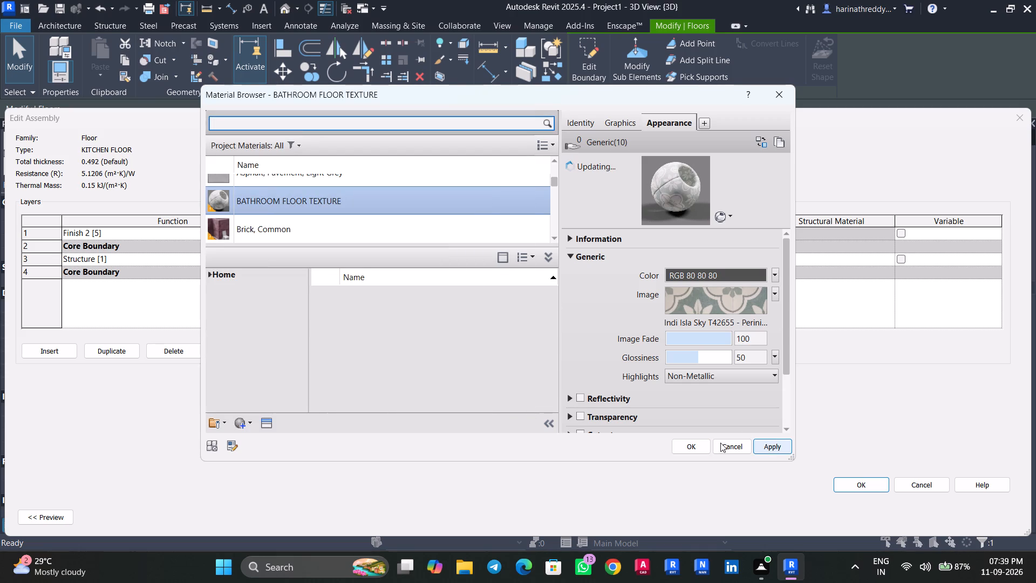
{"action": "left_click", "coordinate": [689, 447]}
{"action": "left_click", "coordinate": [848, 480]}
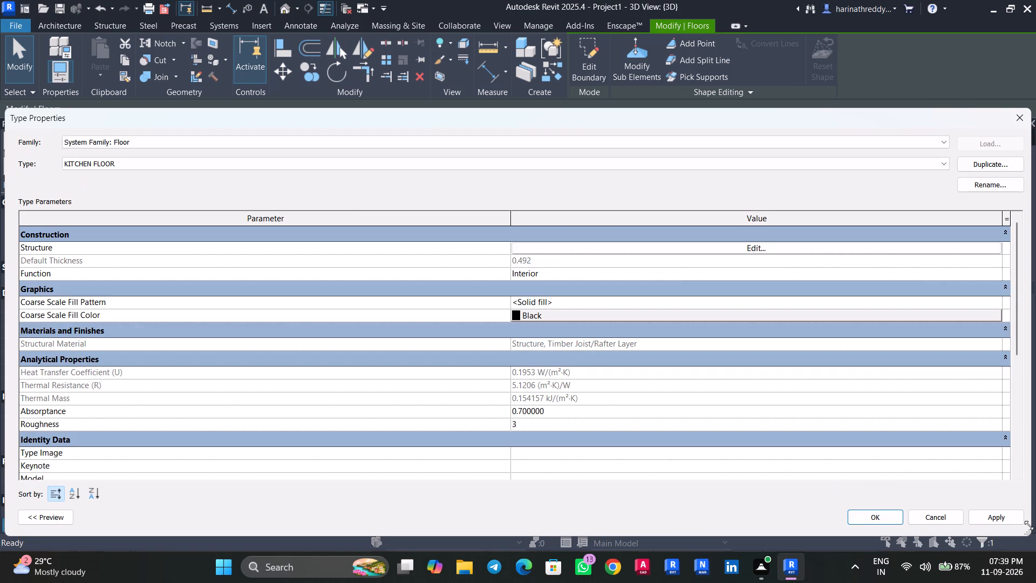
{"action": "left_click", "coordinate": [1029, 525]}
{"action": "left_click", "coordinate": [1017, 523]}
{"action": "left_click", "coordinate": [877, 521]}
{"action": "key", "text": "Escape"}
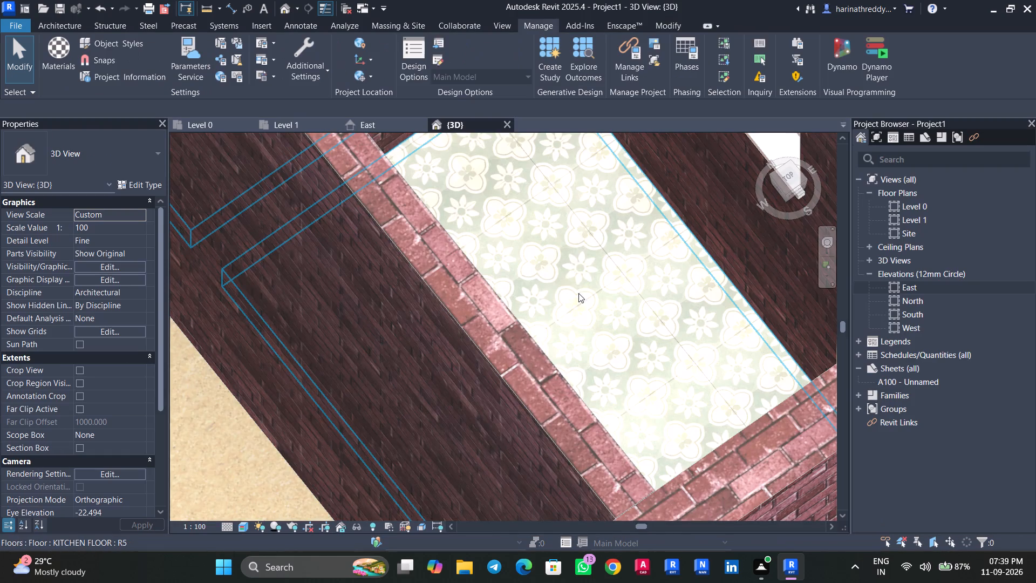
Examine the rescaled tile pattern on both small bathroom floors in 3D and check which floor type the adjoining bedroom uses.
{"action": "scroll", "coordinate": [605, 240], "scroll_direction": "up", "scroll_amount": 4}
{"action": "scroll", "coordinate": [733, 372], "scroll_direction": "down", "scroll_amount": 7}
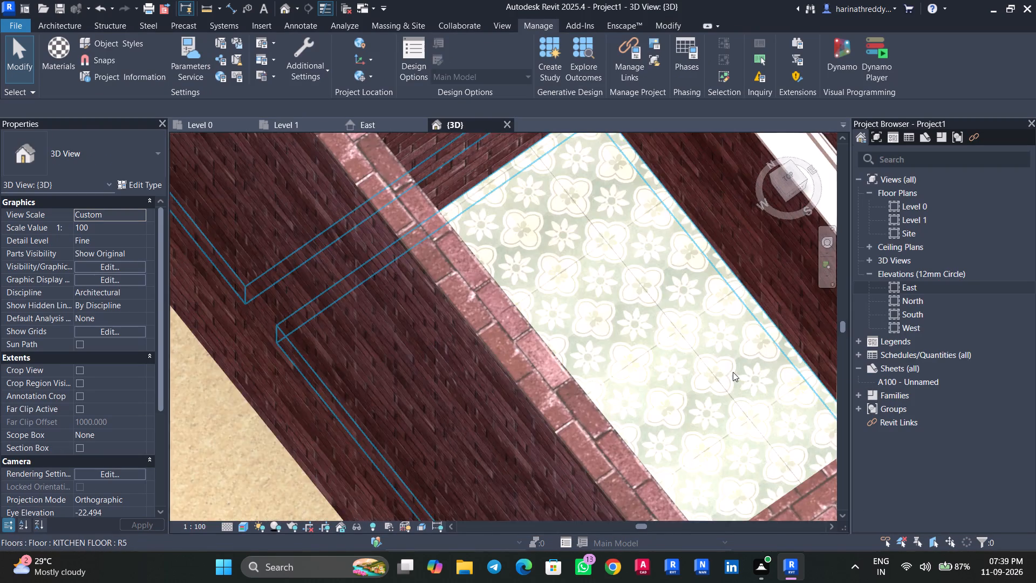
{"action": "scroll", "coordinate": [733, 372], "scroll_direction": "down", "scroll_amount": 2}
{"action": "middle_click_drag", "start_coordinate": [726, 372], "coordinate": [636, 521]}
{"action": "scroll", "coordinate": [356, 219], "scroll_direction": "up", "scroll_amount": 1}
{"action": "scroll", "coordinate": [356, 219], "scroll_direction": "down", "scroll_amount": 1}
{"action": "scroll", "coordinate": [356, 219], "scroll_direction": "up", "scroll_amount": 6}
{"action": "scroll", "coordinate": [383, 248], "scroll_direction": "down", "scroll_amount": 4}
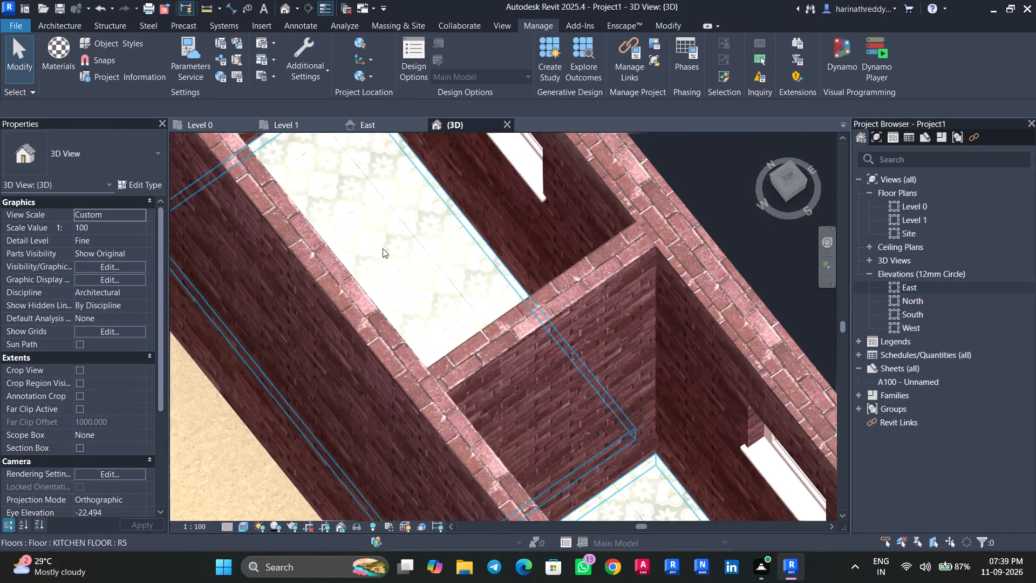
{"action": "scroll", "coordinate": [383, 248], "scroll_direction": "down", "scroll_amount": 11}
{"action": "scroll", "coordinate": [481, 233], "scroll_direction": "up", "scroll_amount": 3}
{"action": "scroll", "coordinate": [481, 233], "scroll_direction": "down", "scroll_amount": 1}
{"action": "scroll", "coordinate": [481, 233], "scroll_direction": "up", "scroll_amount": 2}
{"action": "middle_click_drag", "start_coordinate": [495, 281], "coordinate": [608, 204]}
{"action": "scroll", "coordinate": [546, 251], "scroll_direction": "up", "scroll_amount": 1}
{"action": "scroll", "coordinate": [516, 293], "scroll_direction": "up", "scroll_amount": 1}
{"action": "scroll", "coordinate": [515, 293], "scroll_direction": "down", "scroll_amount": 1}
{"action": "scroll", "coordinate": [515, 293], "scroll_direction": "up", "scroll_amount": 4}
{"action": "scroll", "coordinate": [508, 301], "scroll_direction": "down", "scroll_amount": 1}
{"action": "scroll", "coordinate": [508, 301], "scroll_direction": "up", "scroll_amount": 1}
{"action": "scroll", "coordinate": [508, 301], "scroll_direction": "down", "scroll_amount": 3}
{"action": "middle_click_drag", "start_coordinate": [508, 301], "coordinate": [581, 253]}
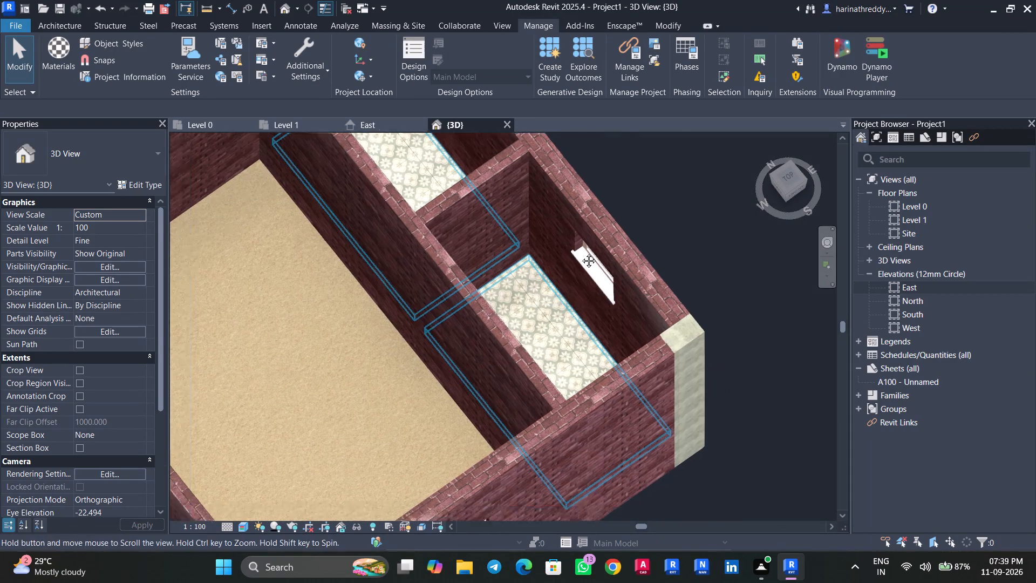
{"action": "middle_click_drag", "start_coordinate": [581, 253], "coordinate": [605, 236]}
{"action": "scroll", "coordinate": [454, 288], "scroll_direction": "down", "scroll_amount": 8}
{"action": "left_click", "coordinate": [454, 288]}
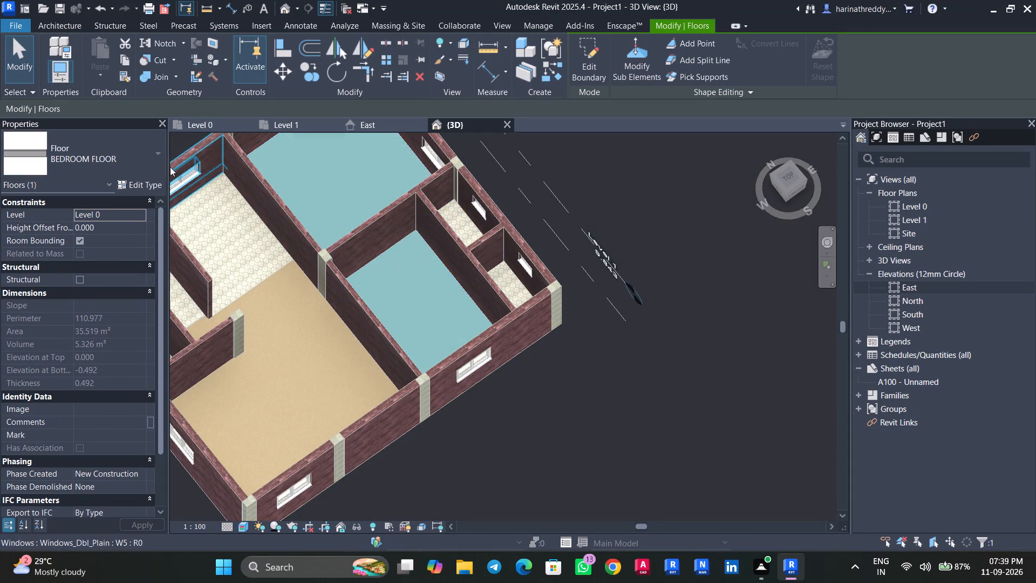
{"action": "left_click", "coordinate": [683, 409]}
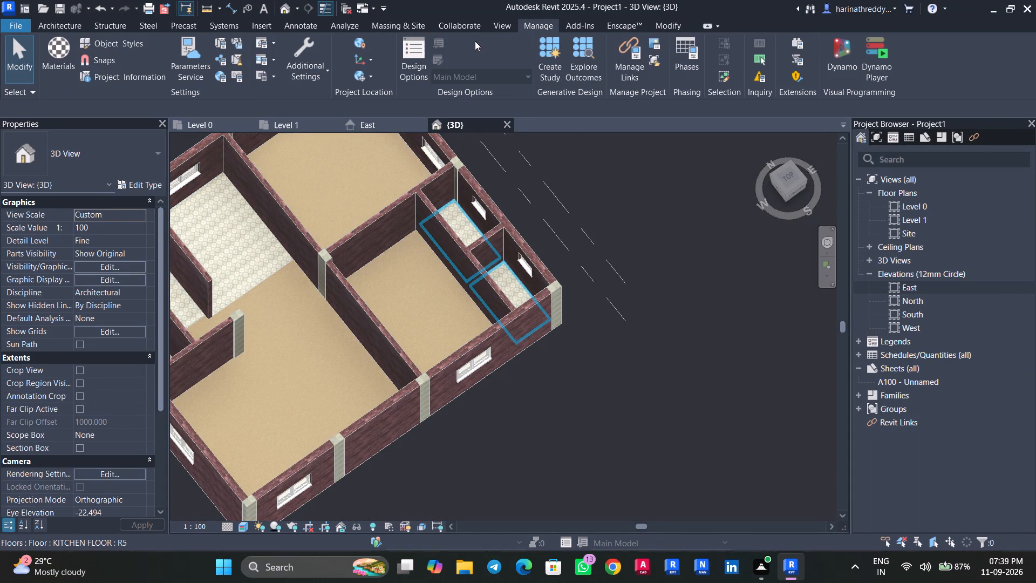
Create a new project material named BEDROOM FLOOR TEXTURE.
{"action": "left_click", "coordinate": [57, 50]}
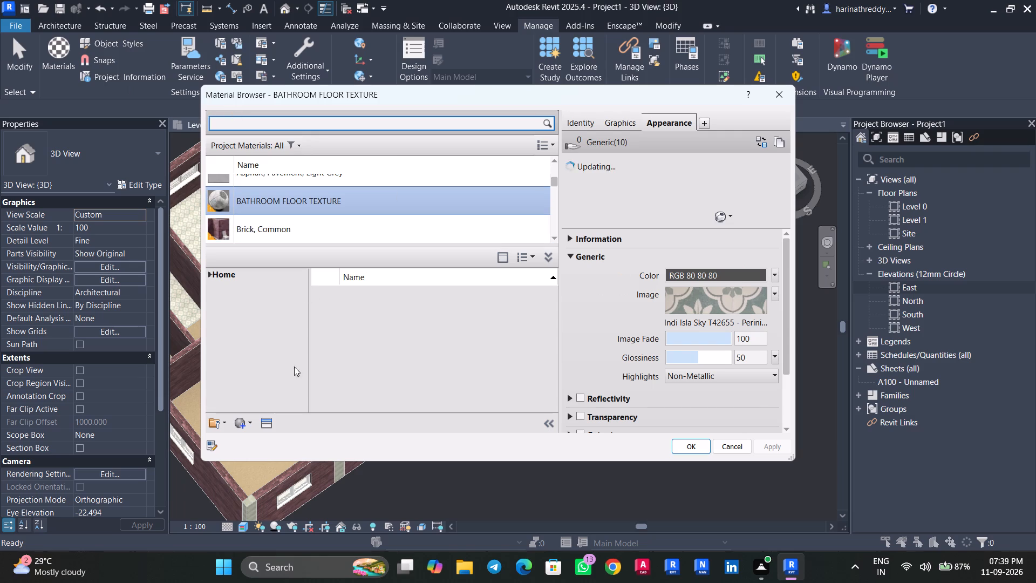
{"action": "left_click", "coordinate": [249, 426]}
{"action": "left_click", "coordinate": [257, 435]}
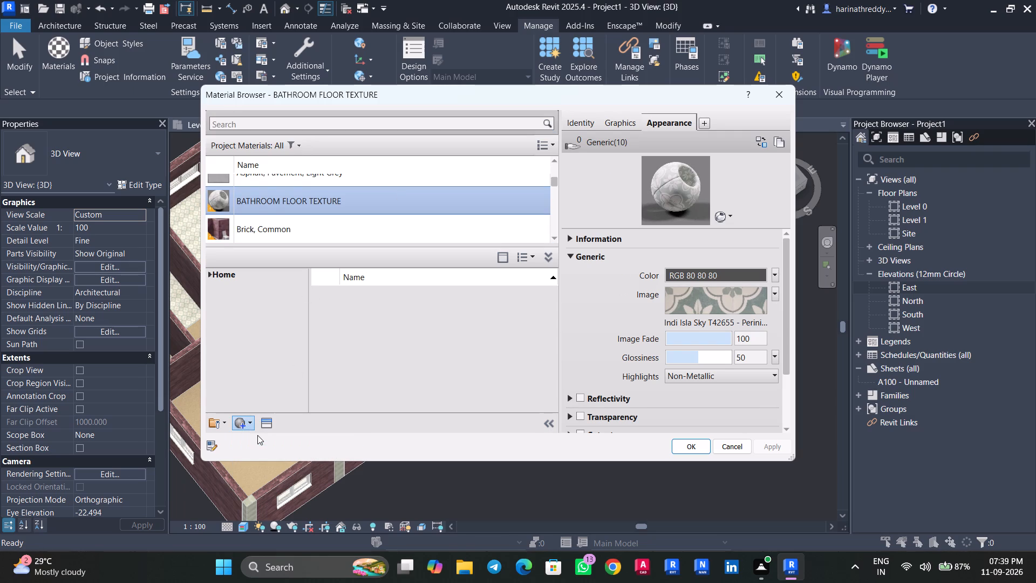
{"action": "right_click", "coordinate": [295, 205]}
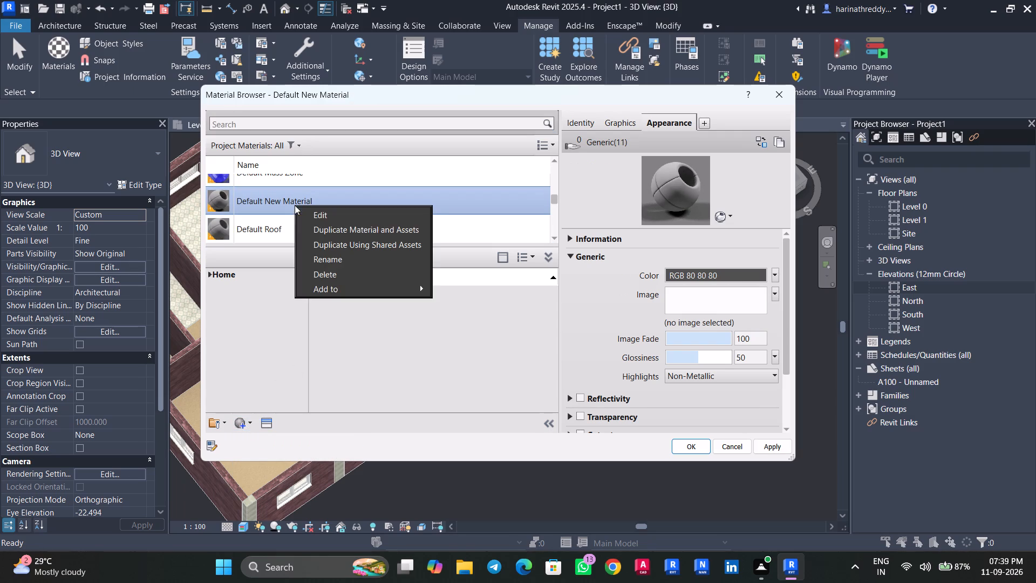
{"action": "left_click", "coordinate": [331, 259]}
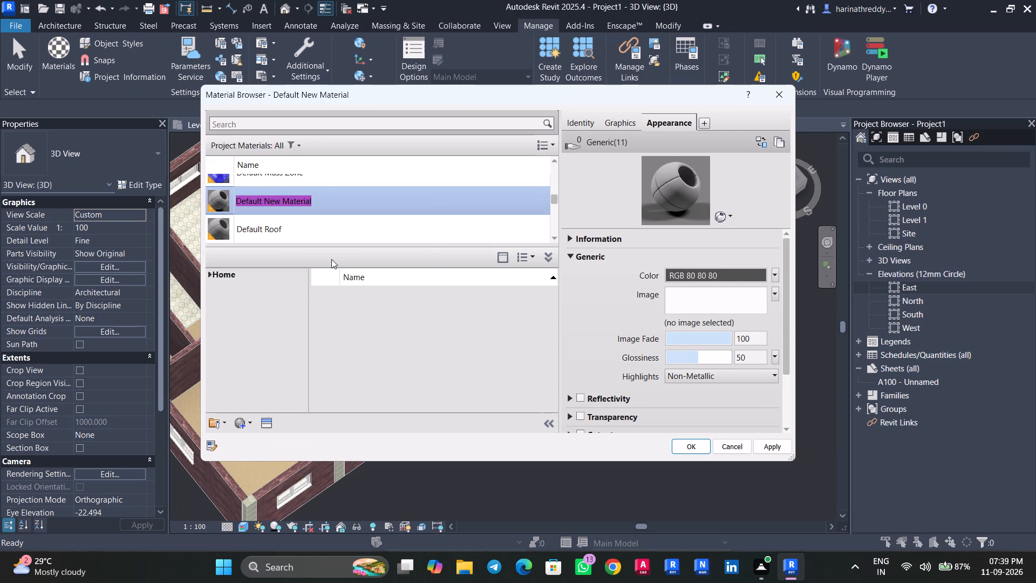
{"action": "type", "text": "BEDROOM"}
{"action": "key", "text": "space"}
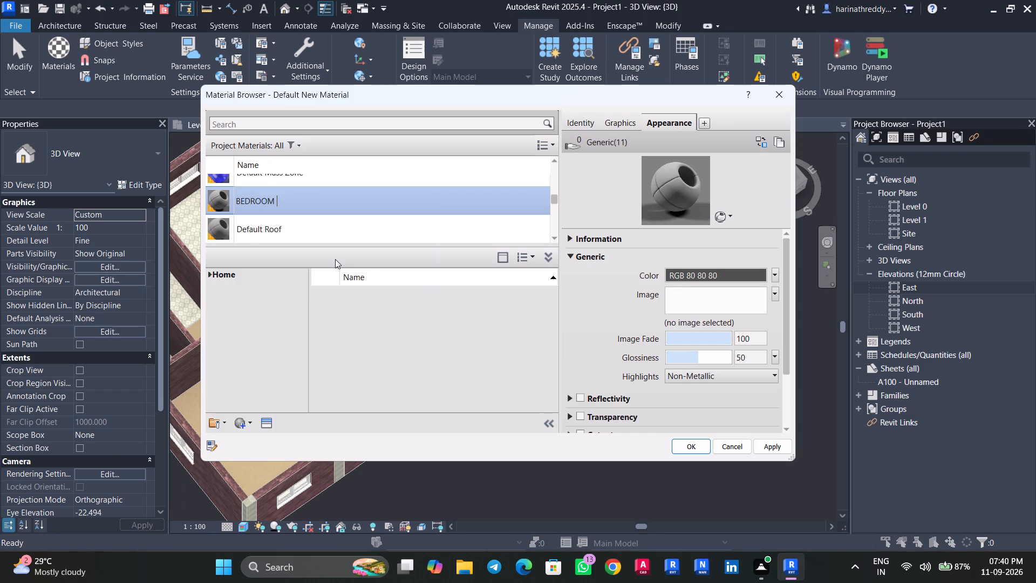
{"action": "left_click", "coordinate": [847, 570]}
{"action": "left_click", "coordinate": [847, 570]}
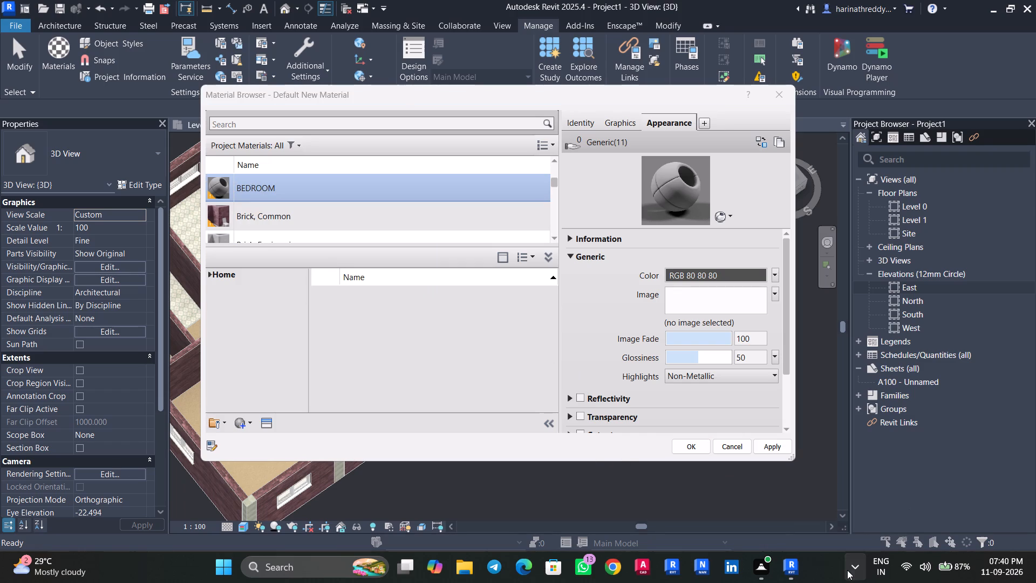
{"action": "right_click", "coordinate": [271, 182]}
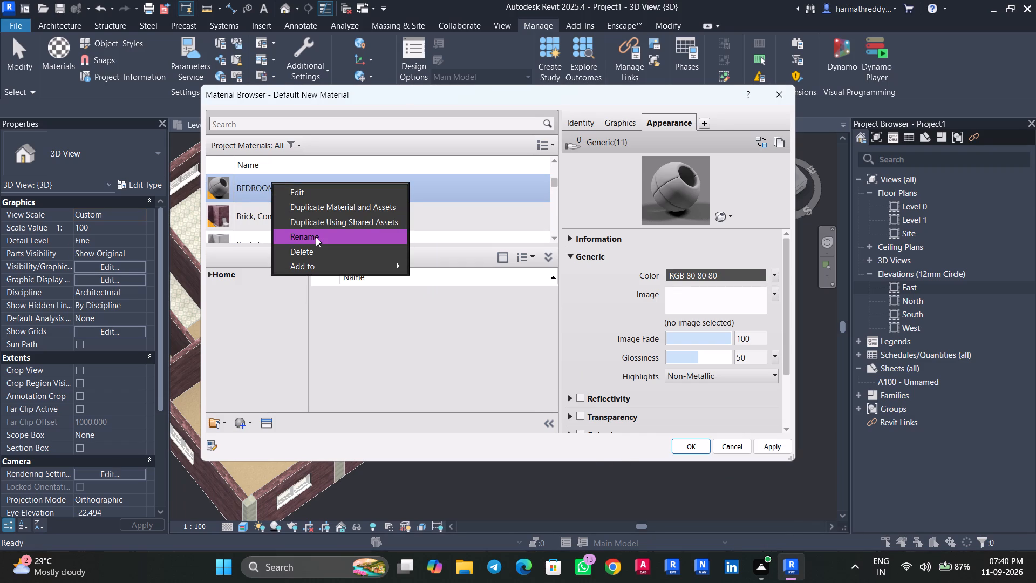
{"action": "left_click", "coordinate": [316, 237]}
{"action": "left_click", "coordinate": [293, 190]}
{"action": "key", "text": "space"}
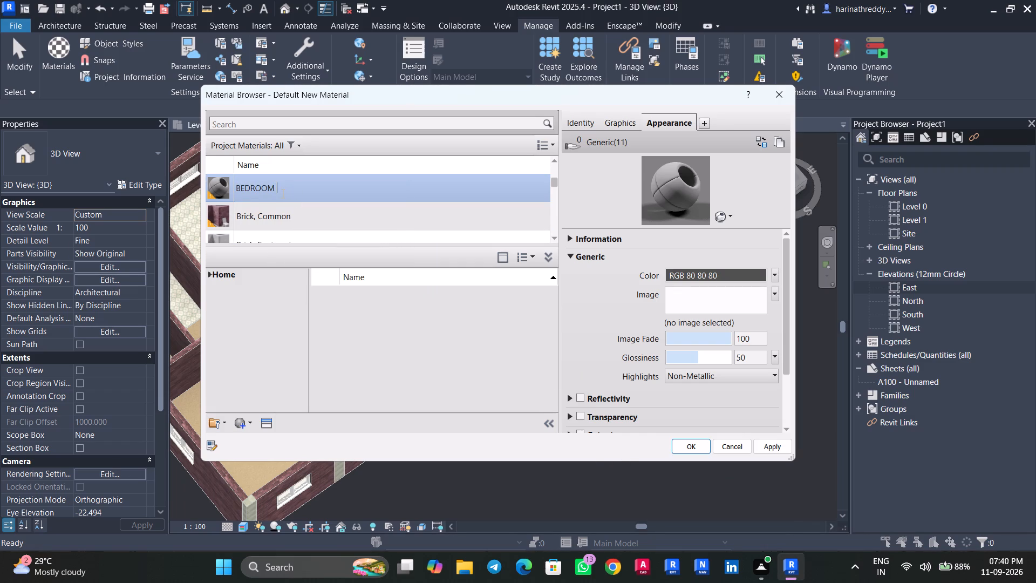
{"action": "type", "text": "FLOOR TEXTURE"}
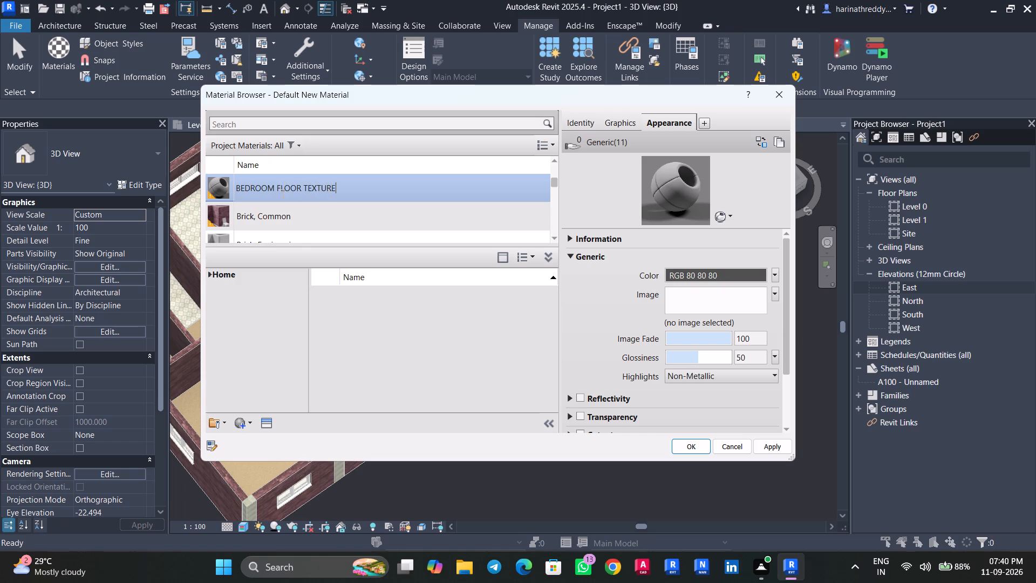
Assign the image download (17).jpg from Downloads to the appearance of BEDROOM FLOOR TEXTURE and apply the material.
{"action": "left_click", "coordinate": [718, 303]}
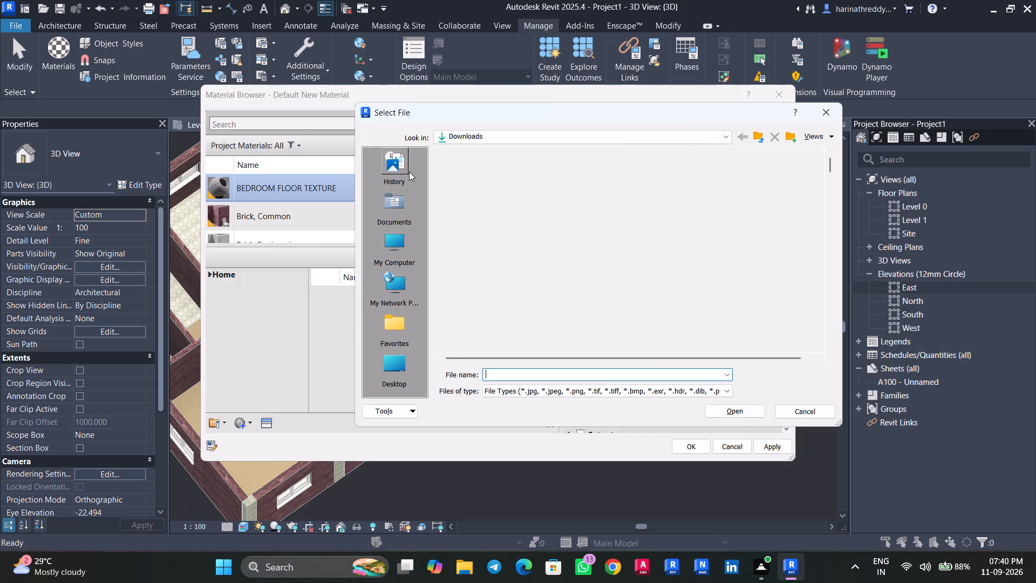
{"action": "left_click", "coordinate": [473, 182]}
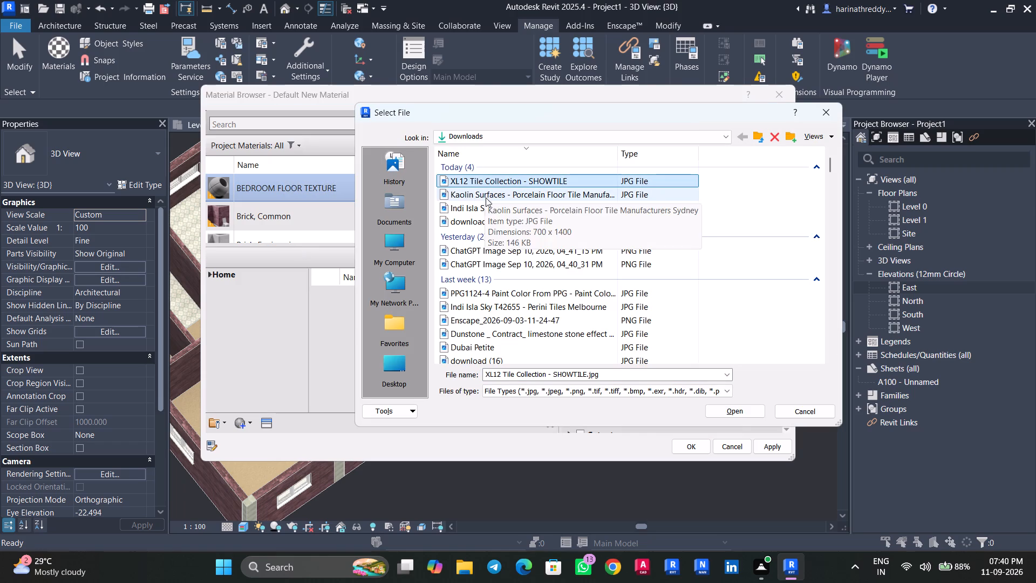
{"action": "left_click", "coordinate": [481, 225]}
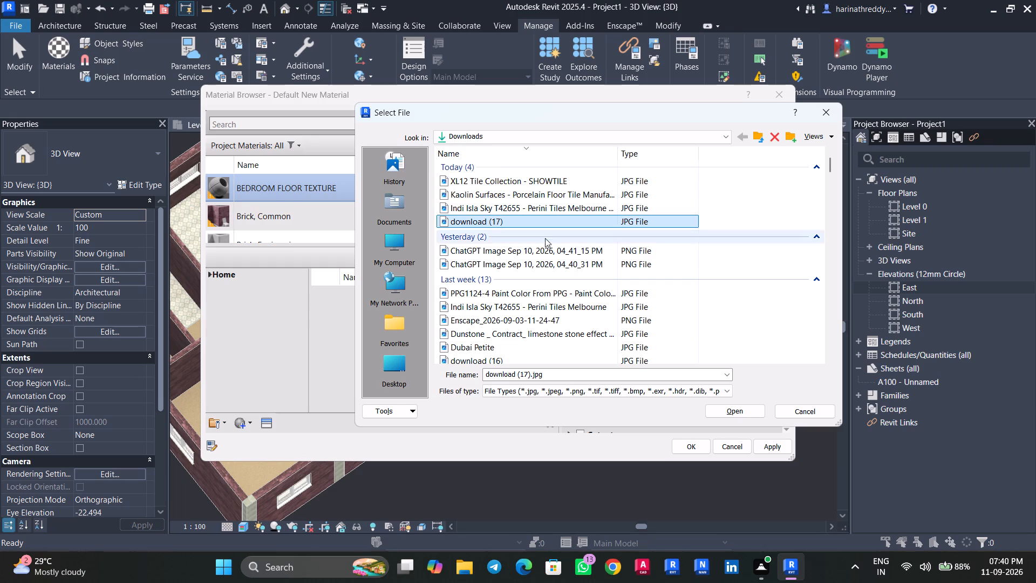
{"action": "left_click", "coordinate": [732, 406]}
{"action": "left_click", "coordinate": [713, 307]}
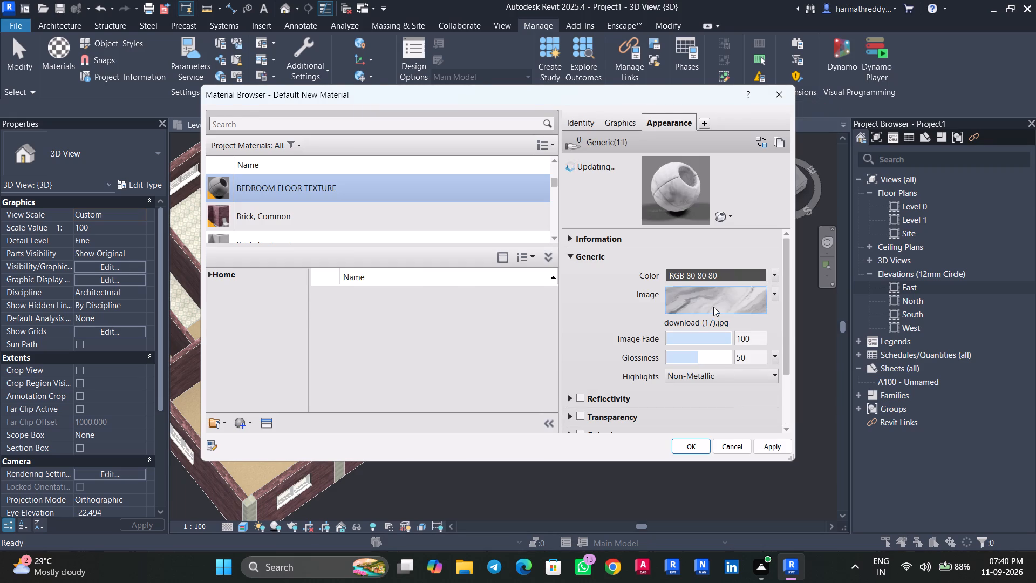
{"action": "left_click", "coordinate": [525, 417]}
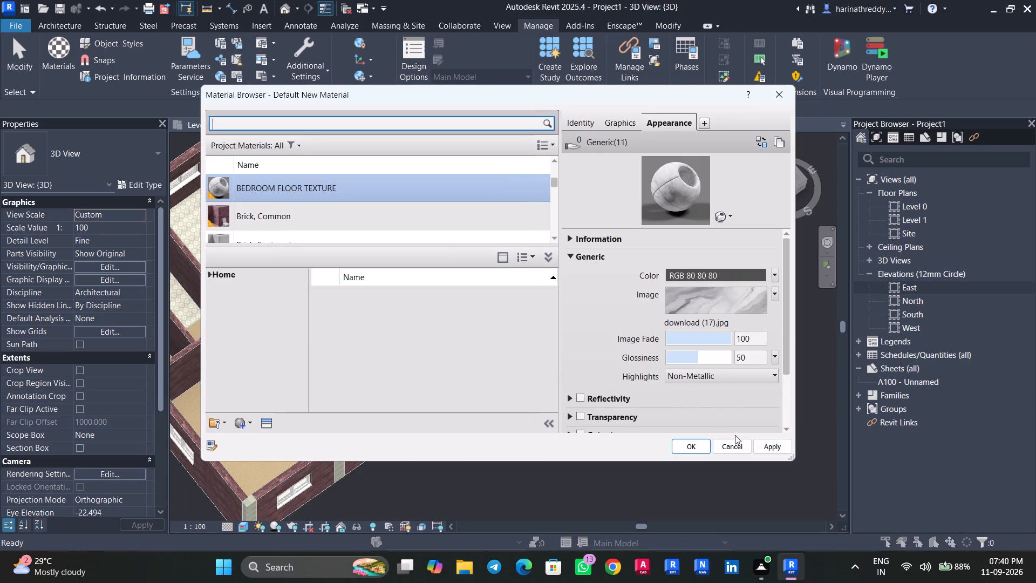
{"action": "left_click", "coordinate": [759, 445]}
{"action": "left_click", "coordinate": [678, 446]}
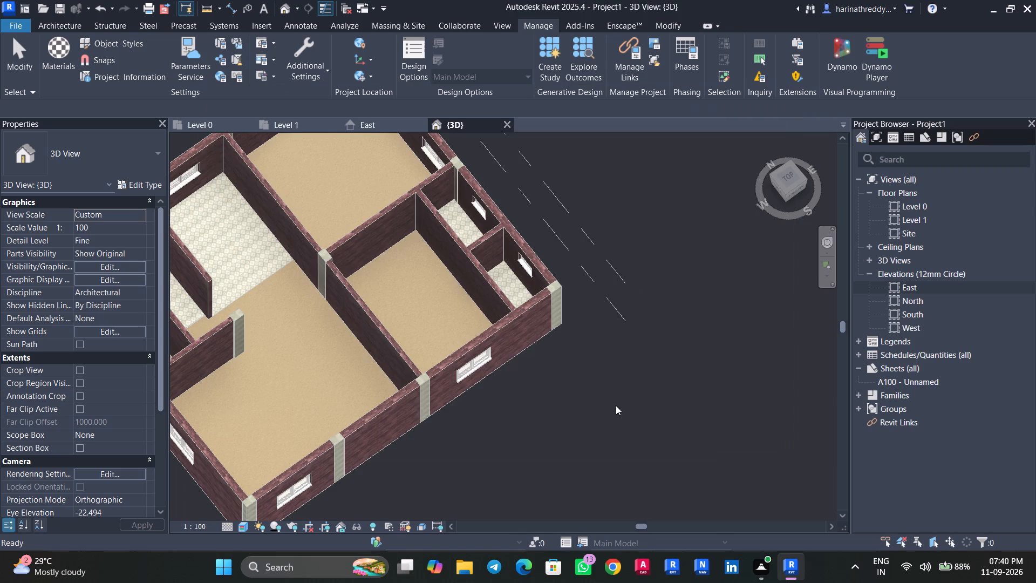
{"action": "key", "text": "Escape"}
Choose BEDROOM FLOOR TEXTURE as the material of the Finish 2 layer in the BEDROOM FLOOR type's structure.
{"action": "left_click", "coordinate": [378, 287]}
{"action": "left_click", "coordinate": [115, 184]}
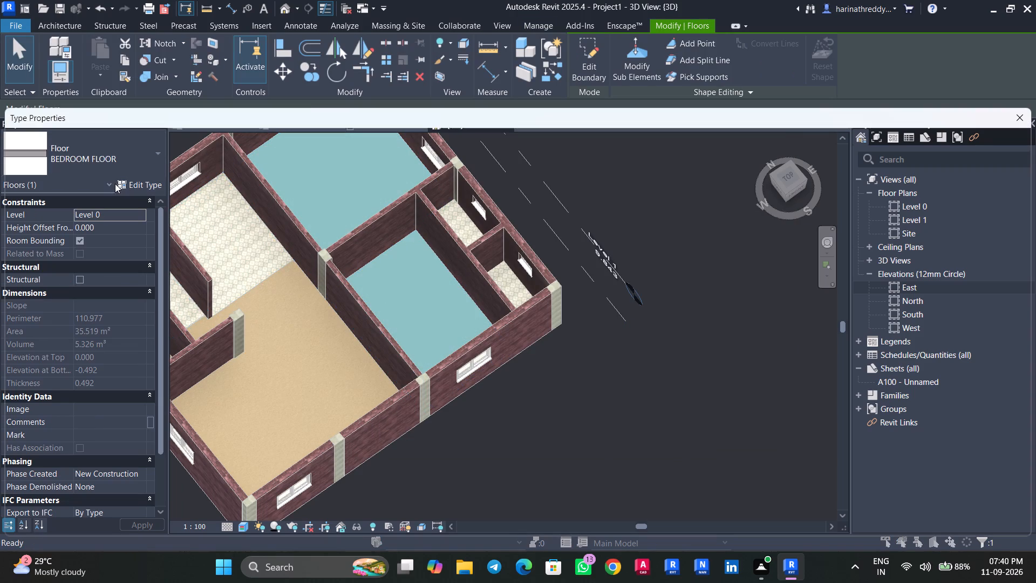
{"action": "left_click", "coordinate": [648, 252]}
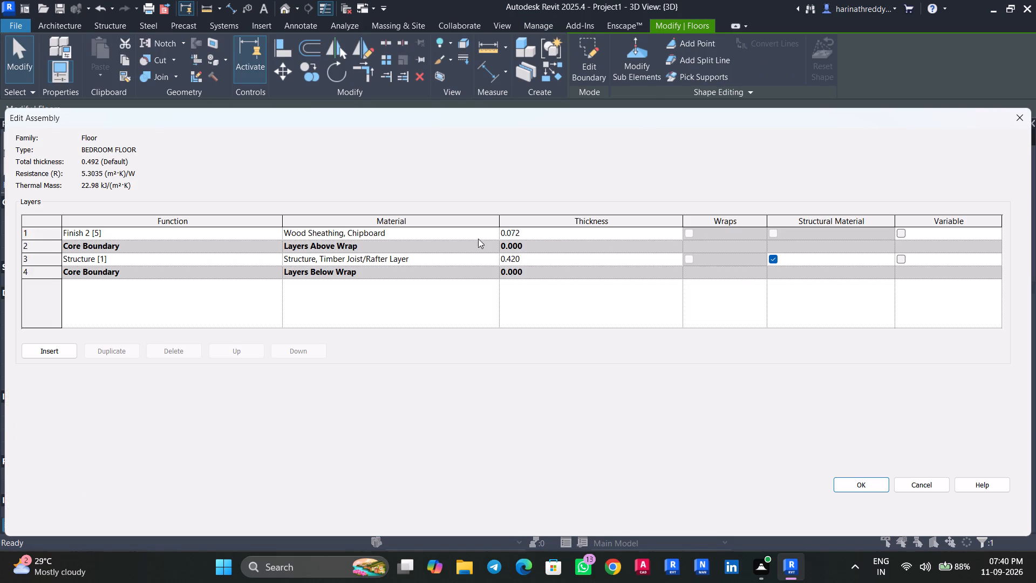
{"action": "left_click", "coordinate": [491, 232]}
{"action": "left_click", "coordinate": [289, 128]}
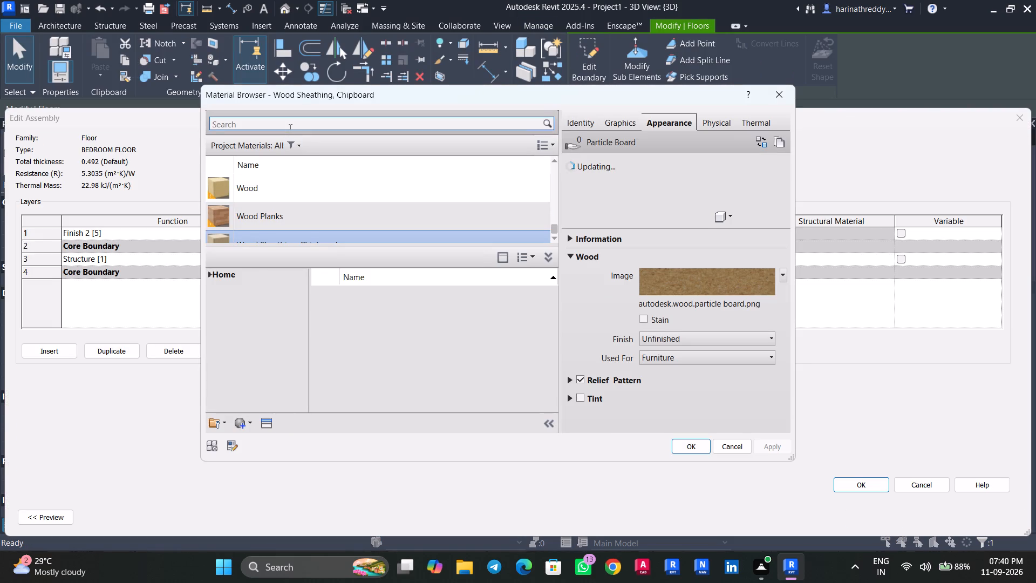
{"action": "type", "text": "BED"}
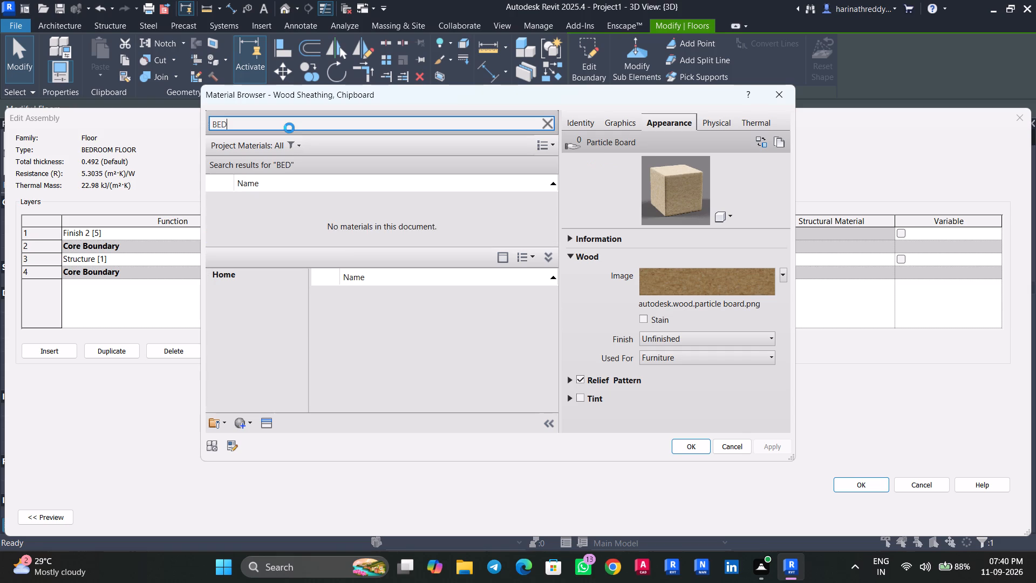
{"action": "left_click", "coordinate": [313, 206]}
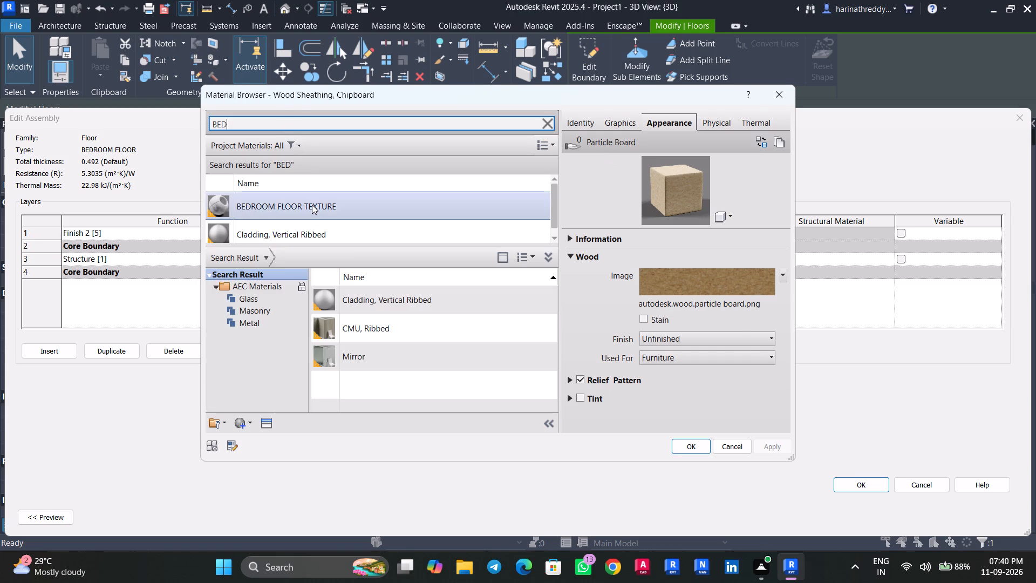
Set the marble image's sample size to 1.20' in width and height, and apply the material and floor type changes.
{"action": "left_click", "coordinate": [680, 307]}
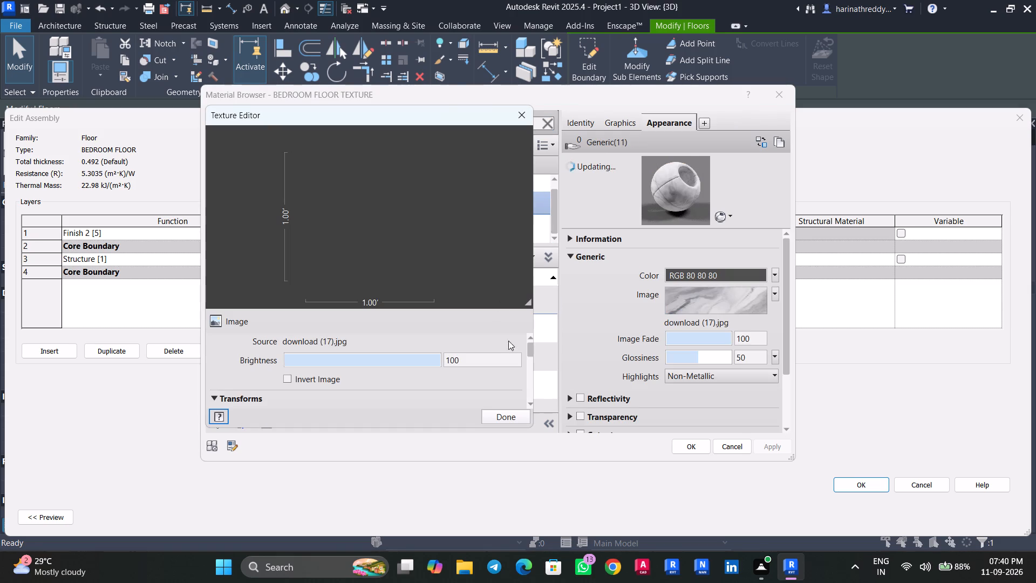
{"action": "left_click_drag", "start_coordinate": [526, 351], "coordinate": [529, 375]}
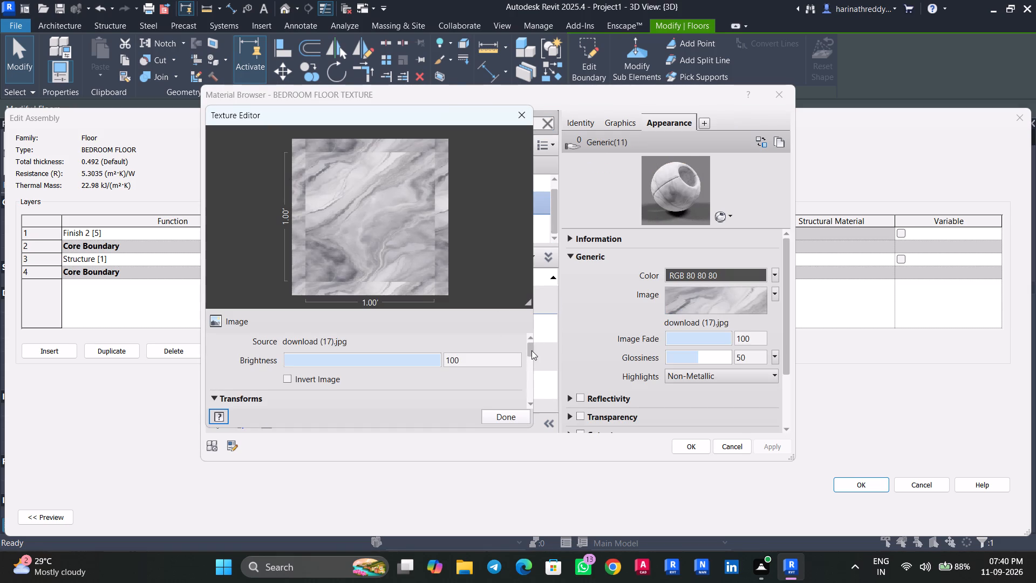
{"action": "left_click_drag", "start_coordinate": [532, 348], "coordinate": [533, 369]}
{"action": "left_click_drag", "start_coordinate": [531, 372], "coordinate": [531, 378]}
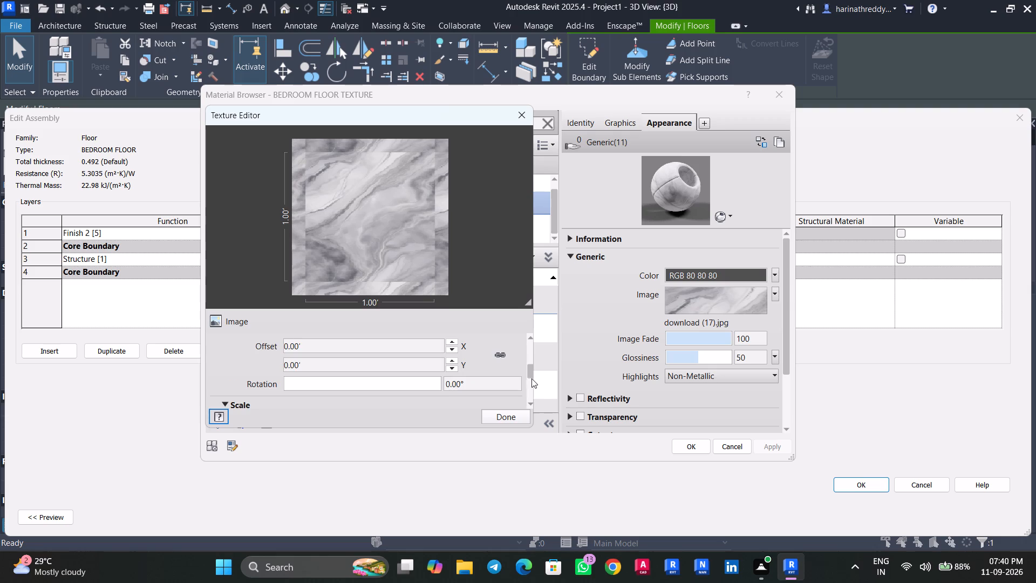
{"action": "left_click_drag", "start_coordinate": [531, 378], "coordinate": [537, 389]}
{"action": "left_click", "coordinate": [387, 341]}
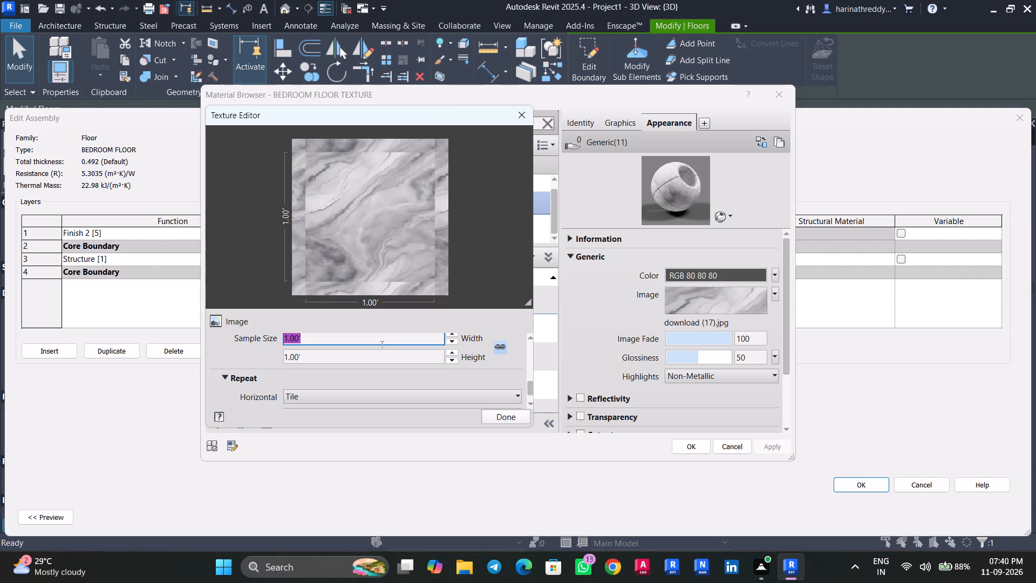
{"action": "type", "text": "1.2'"}
{"action": "key", "text": "Return"}
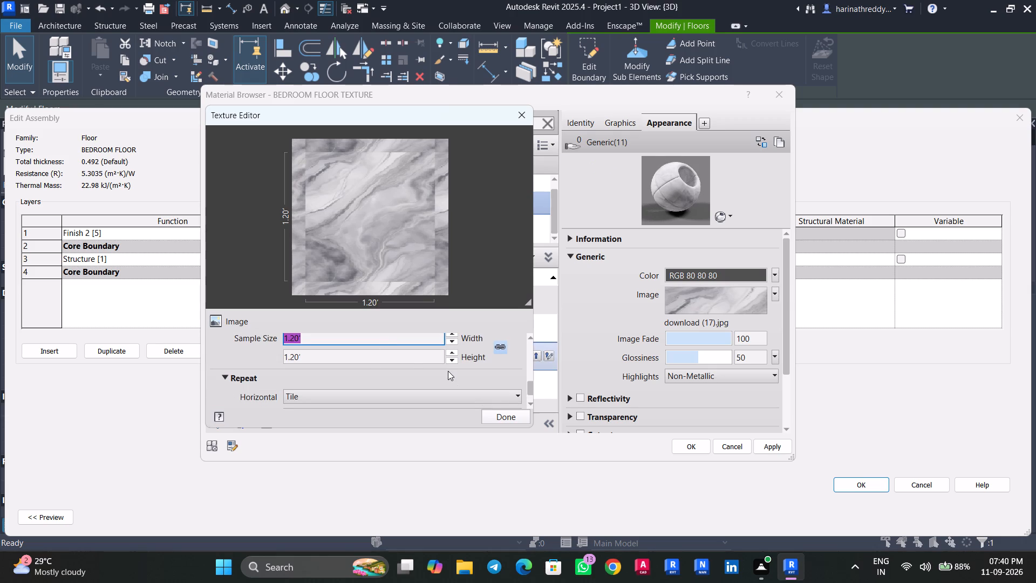
{"action": "left_click", "coordinate": [759, 451]}
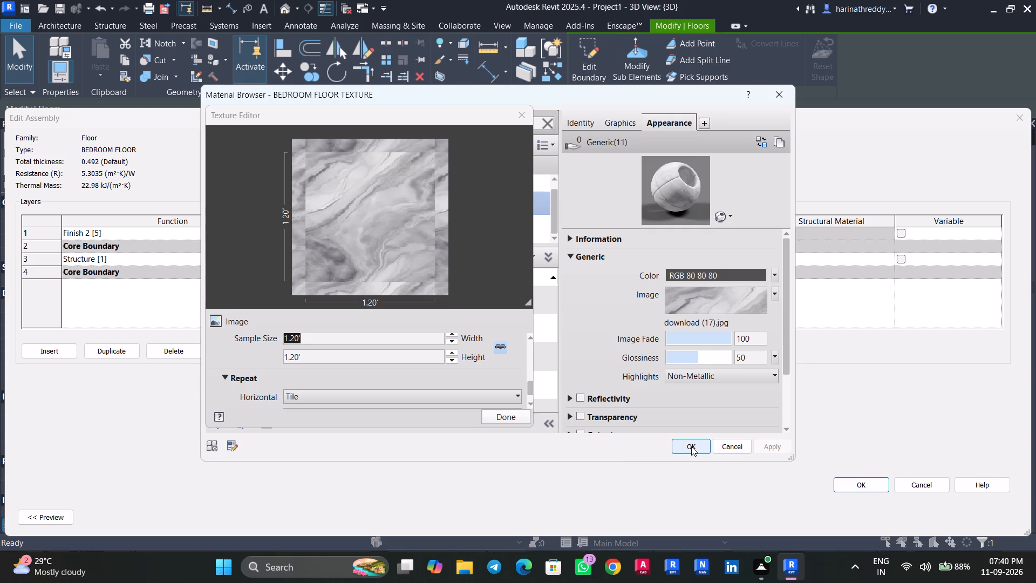
{"action": "left_click", "coordinate": [691, 446]}
{"action": "left_click", "coordinate": [851, 486]}
{"action": "left_click", "coordinate": [997, 519]}
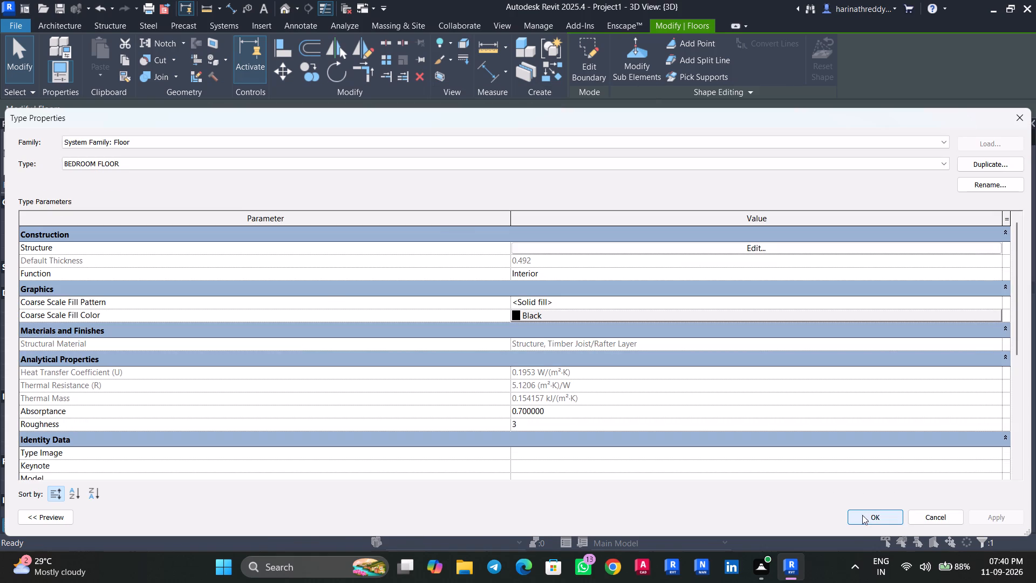
{"action": "left_click", "coordinate": [861, 518]}
{"action": "key", "text": "Escape"}
{"action": "key", "text": "Escape"}
Set the BEDROOM FLOOR TEXTURE image's sample size to 3.00' in width and height, applying the material and floor type changes.
{"action": "scroll", "coordinate": [306, 202], "scroll_direction": "up", "scroll_amount": 16}
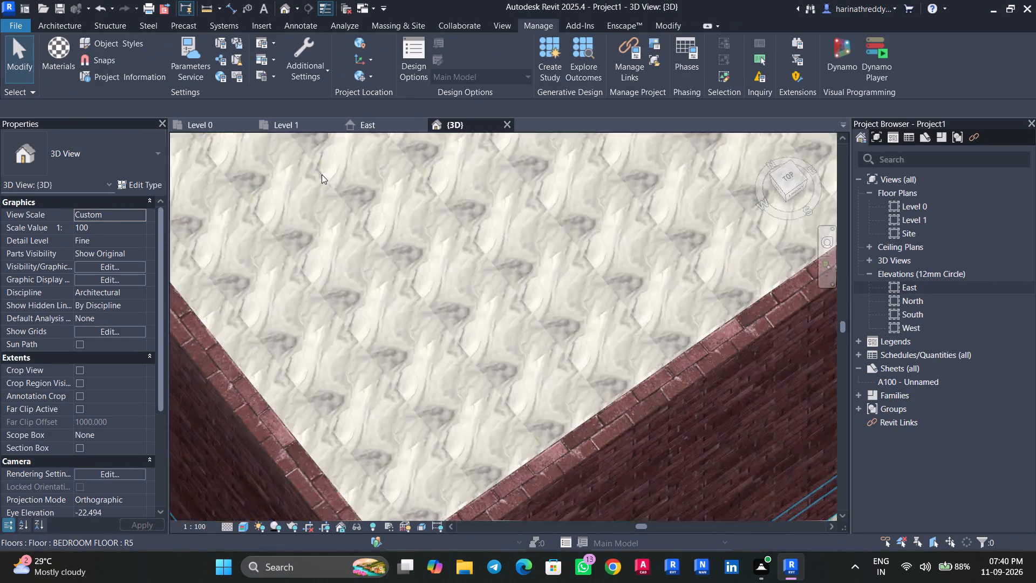
{"action": "left_click", "coordinate": [331, 216]}
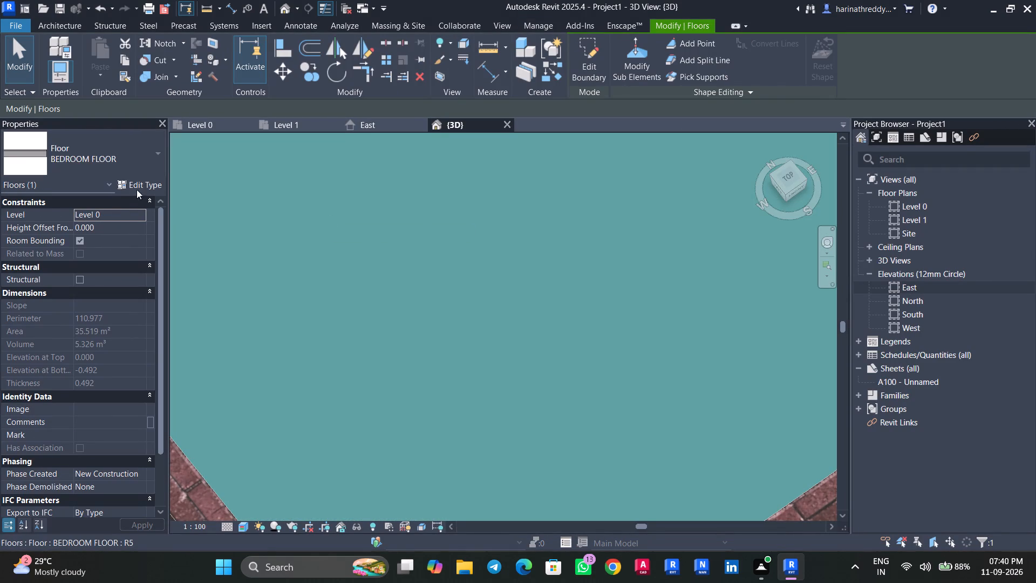
{"action": "left_click", "coordinate": [137, 183]}
{"action": "left_click", "coordinate": [744, 245]}
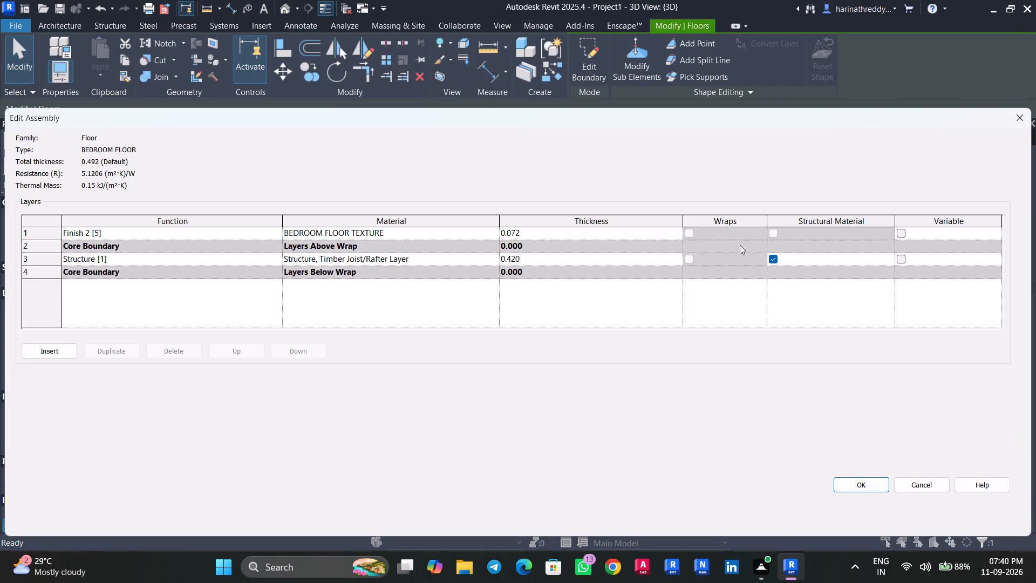
{"action": "left_click", "coordinate": [496, 231]}
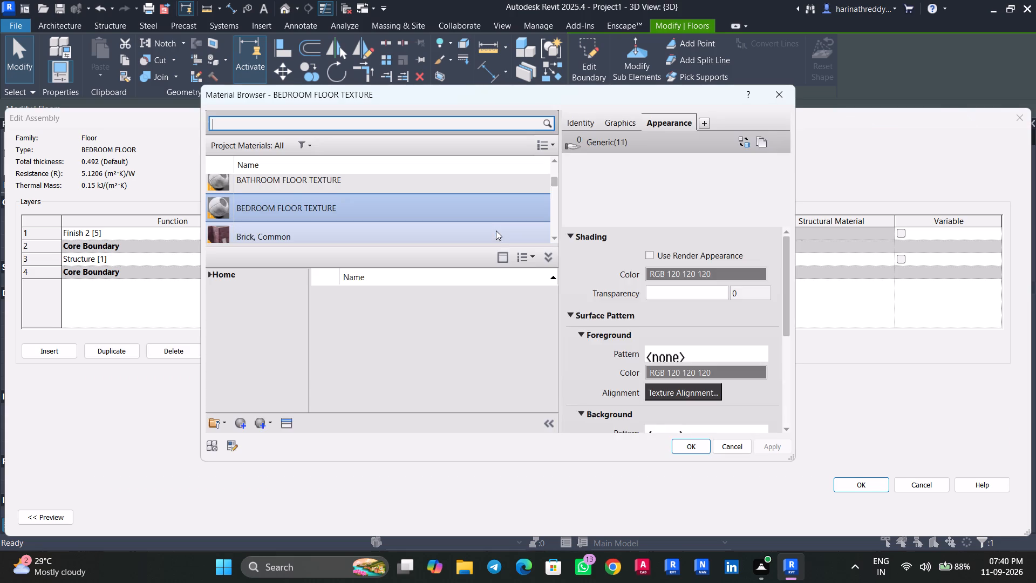
{"action": "left_click", "coordinate": [704, 309]}
{"action": "left_click_drag", "start_coordinate": [529, 352], "coordinate": [534, 386]}
{"action": "left_click", "coordinate": [399, 361]}
{"action": "type", "text": "3'"}
{"action": "key", "text": "Return"}
{"action": "left_click", "coordinate": [489, 417]}
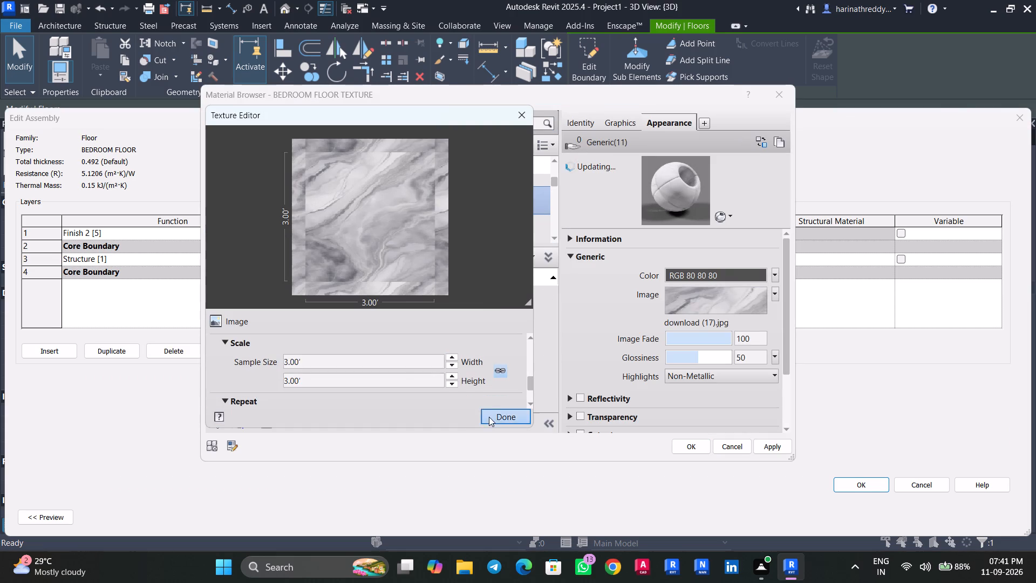
{"action": "left_click", "coordinate": [771, 443]}
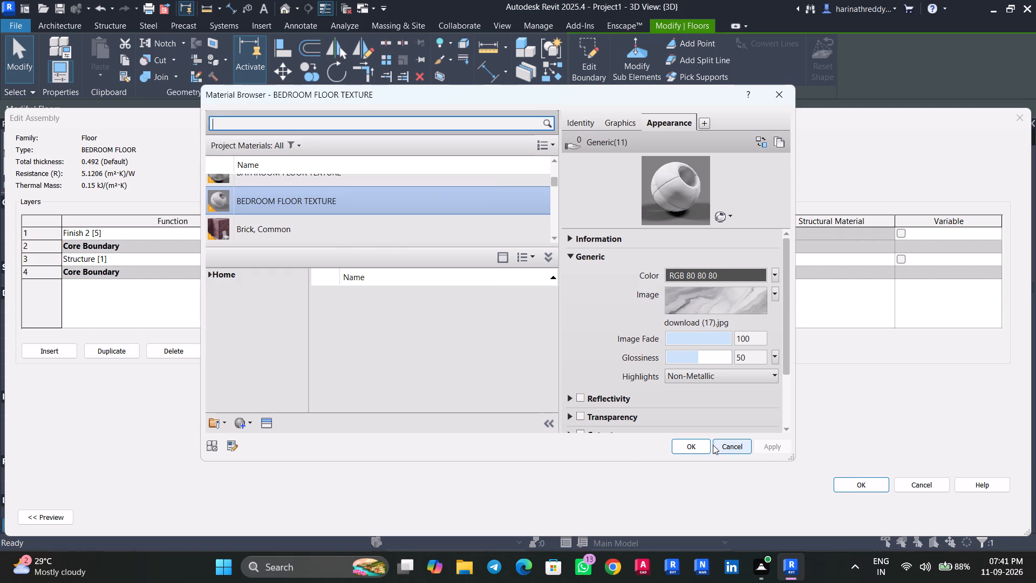
{"action": "left_click", "coordinate": [692, 450]}
{"action": "left_click", "coordinate": [846, 484]}
{"action": "left_click", "coordinate": [999, 519]}
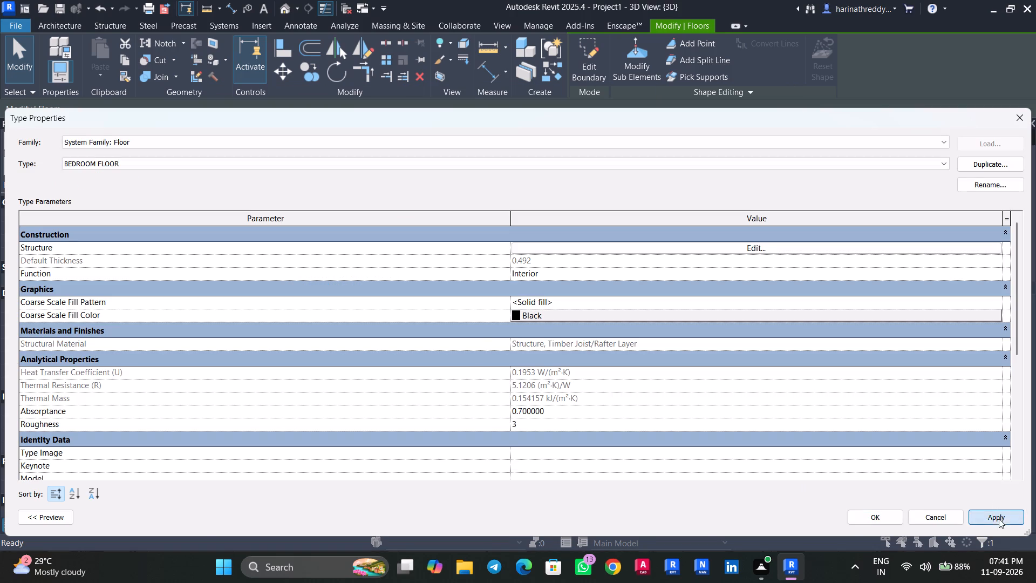
{"action": "left_click", "coordinate": [869, 519]}
{"action": "key", "text": "Escape"}
Examine the rescaled marble pattern on both bedroom floors in 3D, from close up and from different directions.
{"action": "scroll", "coordinate": [303, 295], "scroll_direction": "down", "scroll_amount": 9}
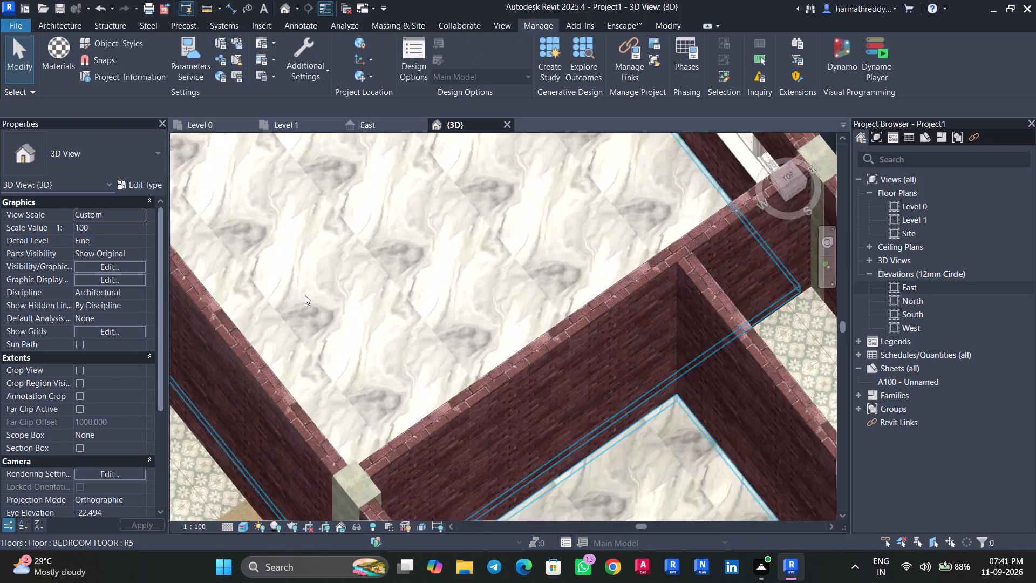
{"action": "scroll", "coordinate": [305, 295], "scroll_direction": "down", "scroll_amount": 3}
{"action": "scroll", "coordinate": [386, 241], "scroll_direction": "up", "scroll_amount": 3}
{"action": "middle_click_drag", "start_coordinate": [405, 302], "coordinate": [517, 250], "text": "shift"}
{"action": "scroll", "coordinate": [517, 250], "scroll_direction": "down", "scroll_amount": 5}
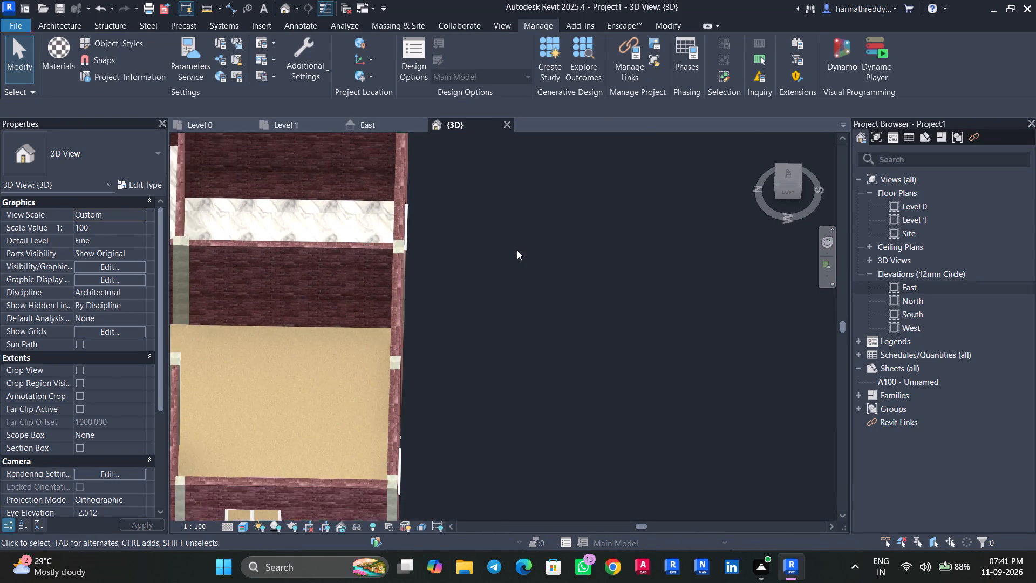
{"action": "middle_click_drag", "start_coordinate": [534, 282], "coordinate": [621, 362]}
{"action": "scroll", "coordinate": [620, 363], "scroll_direction": "down", "scroll_amount": 4}
{"action": "scroll", "coordinate": [638, 343], "scroll_direction": "up", "scroll_amount": 1}
{"action": "middle_click_drag", "start_coordinate": [639, 343], "coordinate": [399, 382], "text": "shift"}
{"action": "middle_click_drag", "start_coordinate": [424, 379], "coordinate": [428, 364]}
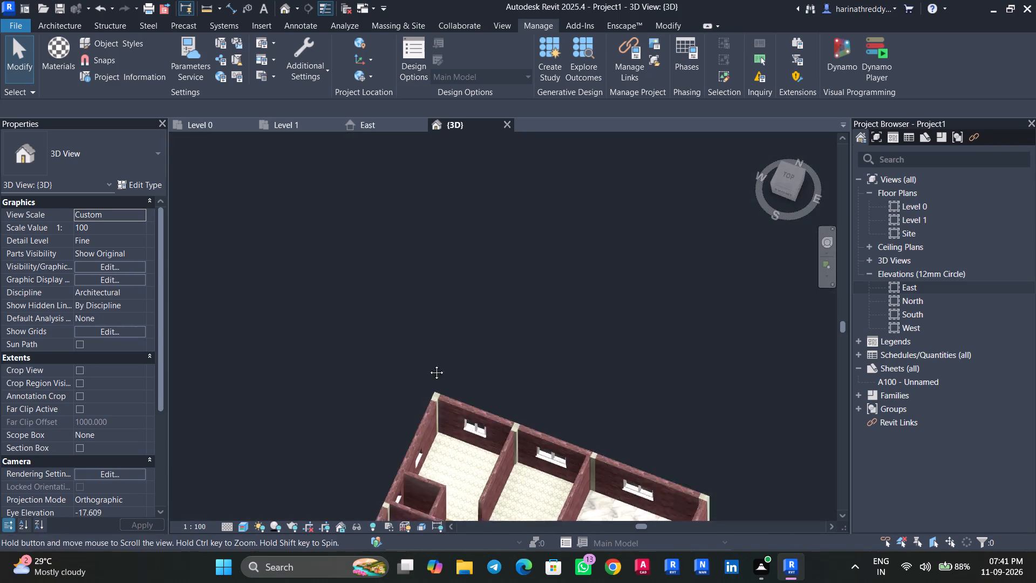
{"action": "middle_click_drag", "start_coordinate": [428, 364], "coordinate": [321, 66]}
{"action": "scroll", "coordinate": [519, 144], "scroll_direction": "up", "scroll_amount": 11}
{"action": "scroll", "coordinate": [464, 289], "scroll_direction": "down", "scroll_amount": 1}
{"action": "scroll", "coordinate": [464, 289], "scroll_direction": "up", "scroll_amount": 7}
{"action": "middle_click_drag", "start_coordinate": [435, 322], "coordinate": [446, 253]}
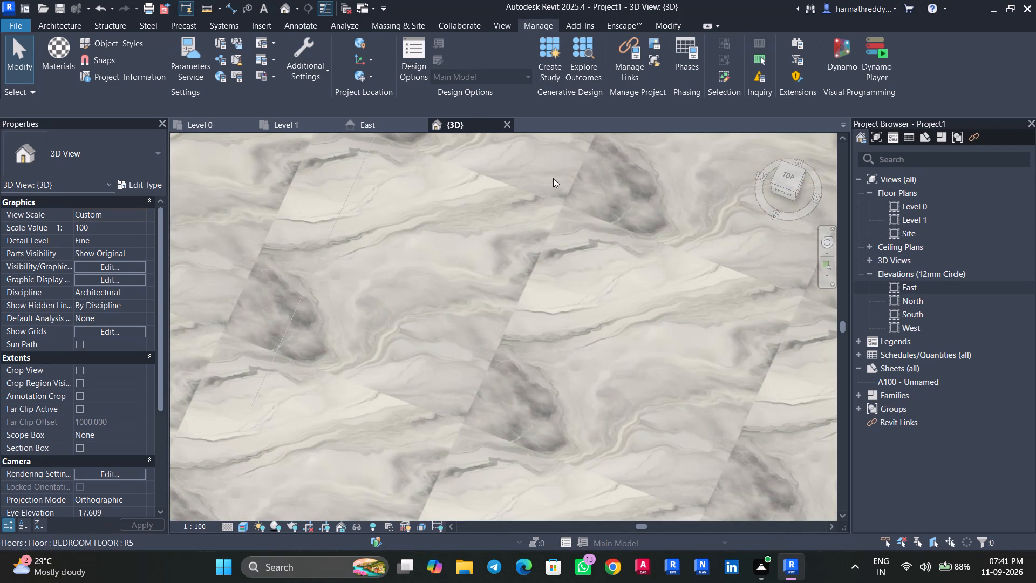
{"action": "scroll", "coordinate": [532, 153], "scroll_direction": "down", "scroll_amount": 14}
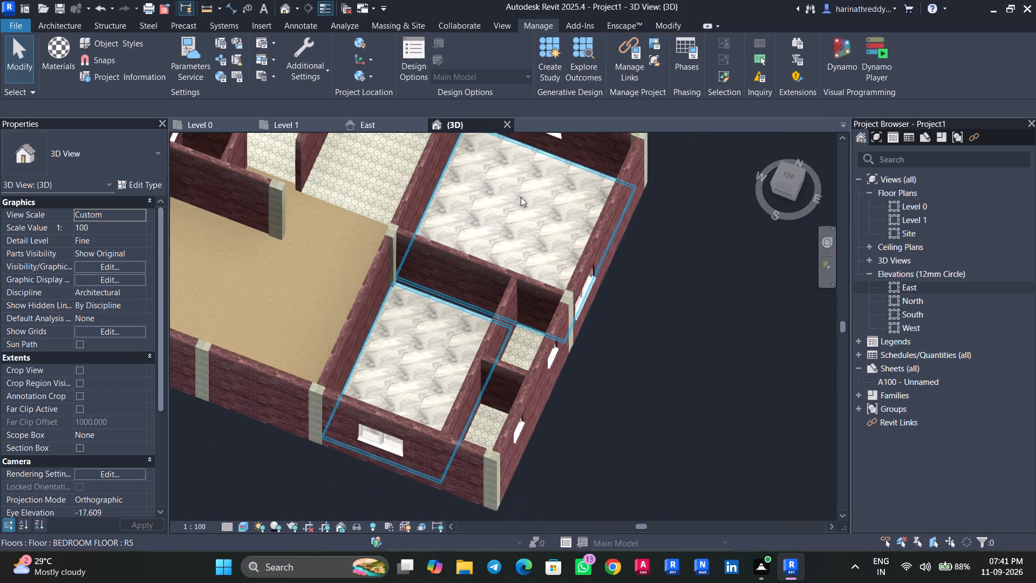
{"action": "middle_click_drag", "start_coordinate": [634, 316], "coordinate": [677, 352]}
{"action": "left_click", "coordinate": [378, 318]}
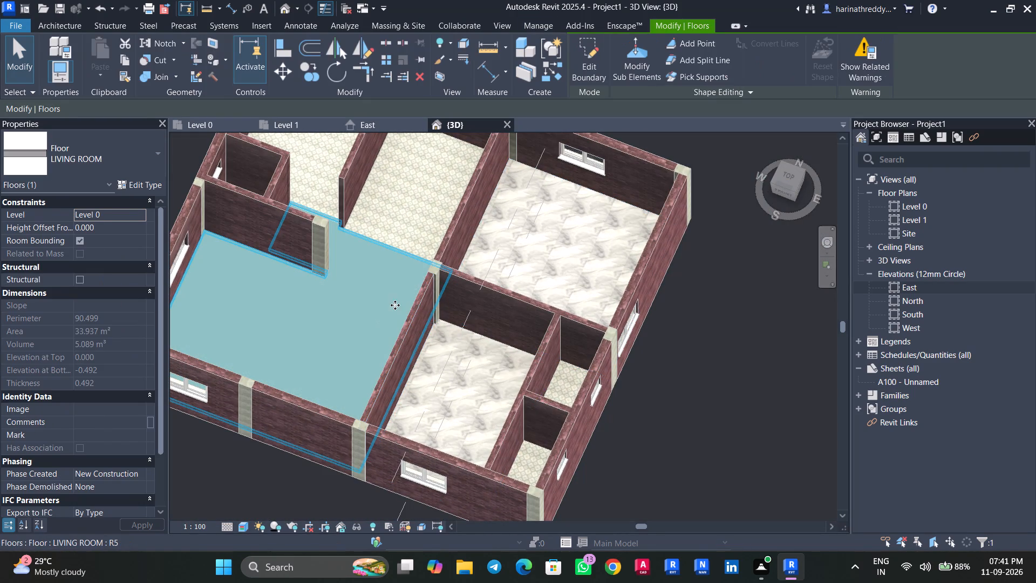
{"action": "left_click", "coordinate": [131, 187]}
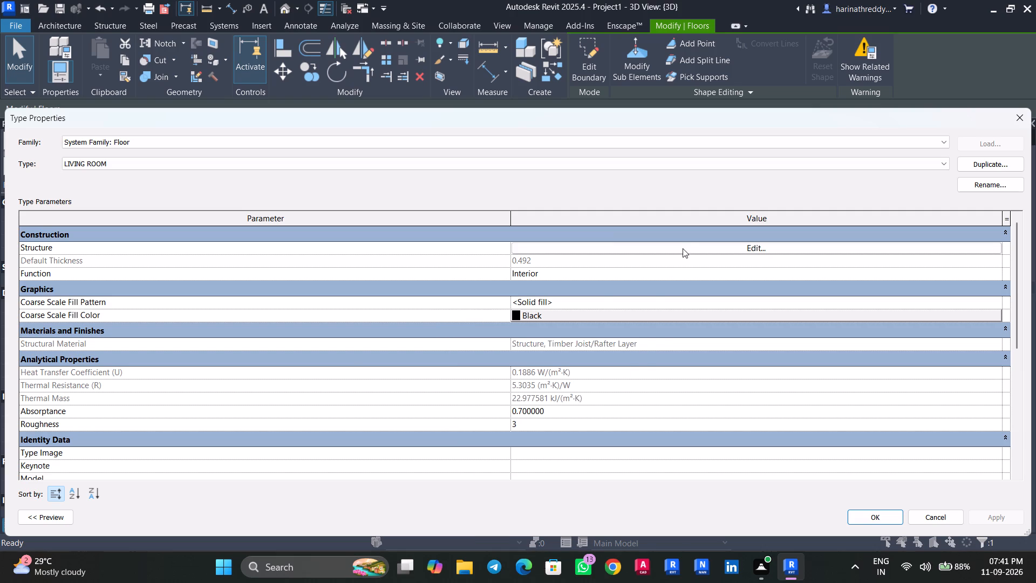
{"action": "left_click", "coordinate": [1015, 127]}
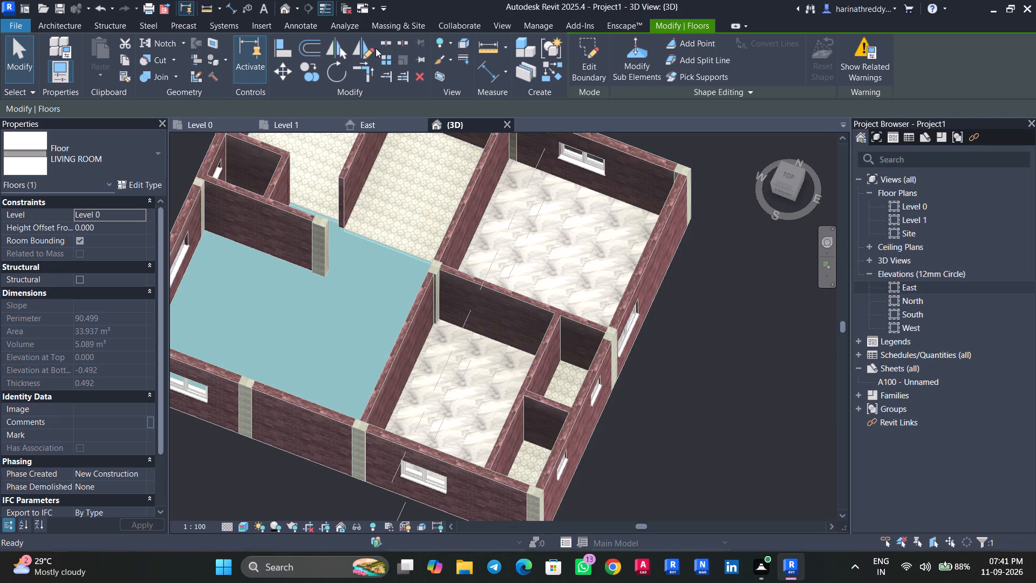
Create a new project material named LIVING AREA TEXTURE.
{"action": "left_click", "coordinate": [541, 25]}
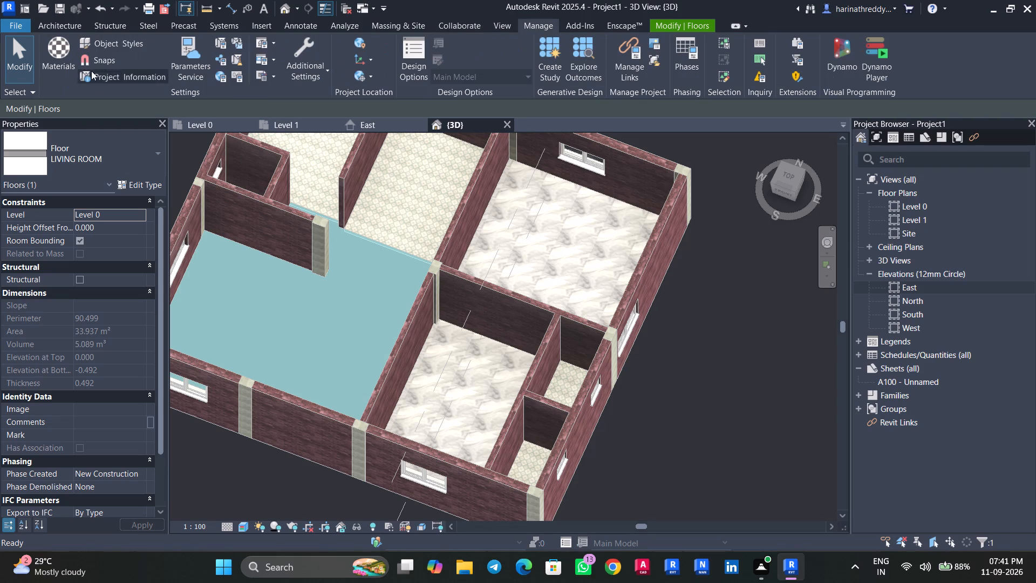
{"action": "left_click", "coordinate": [64, 55]}
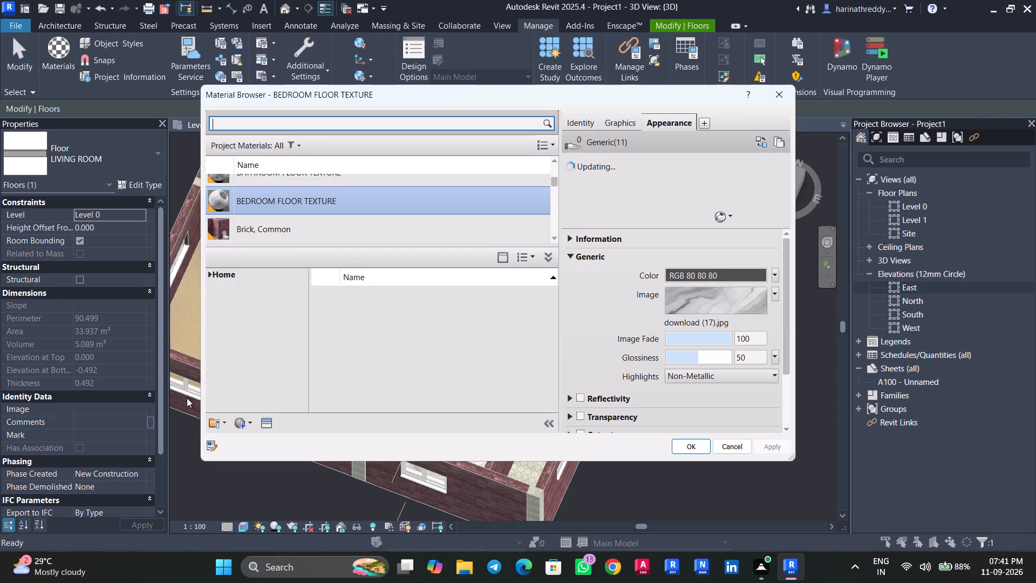
{"action": "left_click", "coordinate": [250, 422]}
{"action": "left_click", "coordinate": [256, 433]}
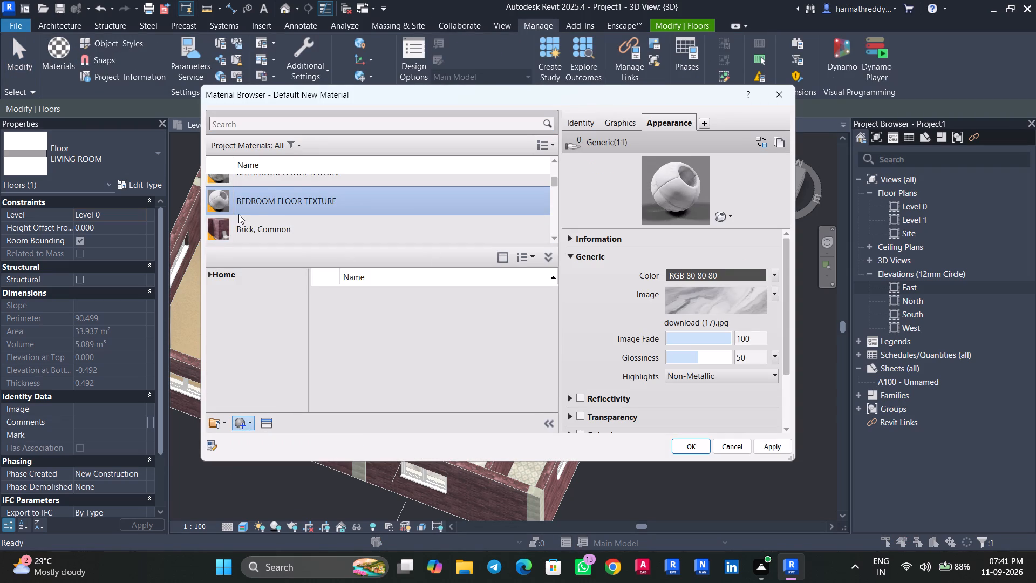
{"action": "right_click", "coordinate": [241, 208]}
{"action": "left_click", "coordinate": [275, 254]}
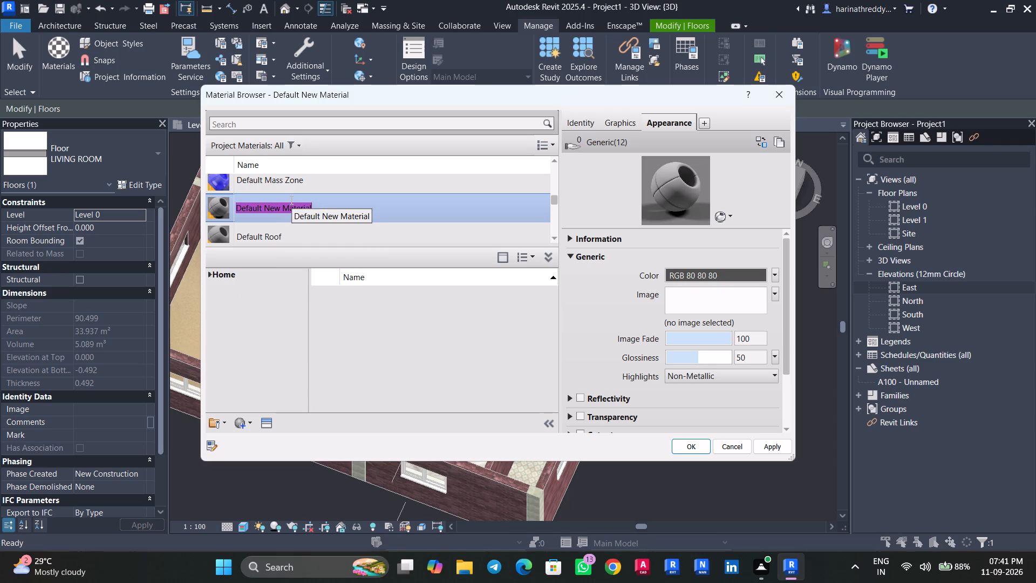
{"action": "type", "text": "VI"}
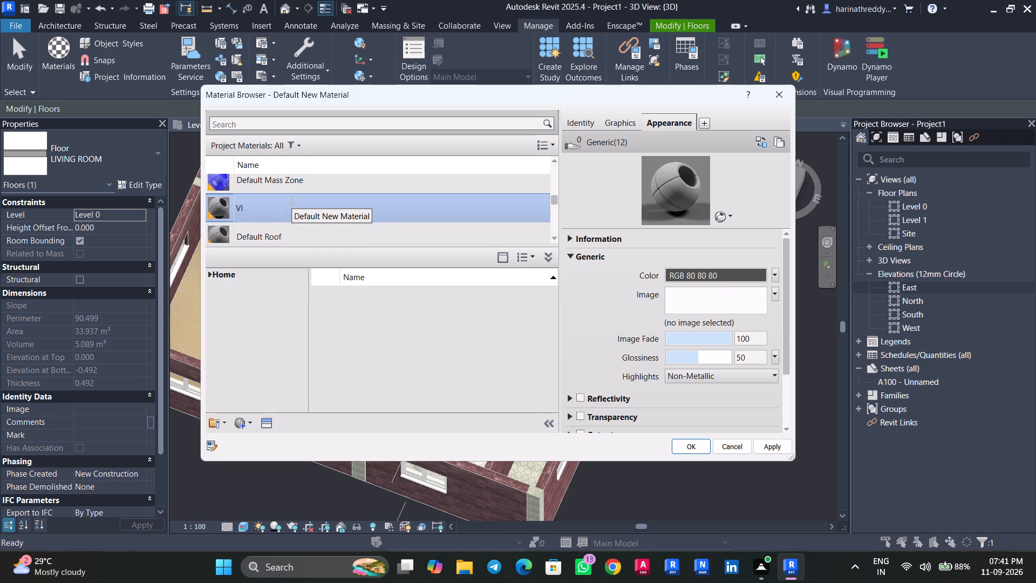
{"action": "key", "text": "BackSpace"}
{"action": "key", "text": "BackSpace"}
{"action": "type", "text": "LIVING AREA TEXT"}
{"action": "type", "text": "RER"}
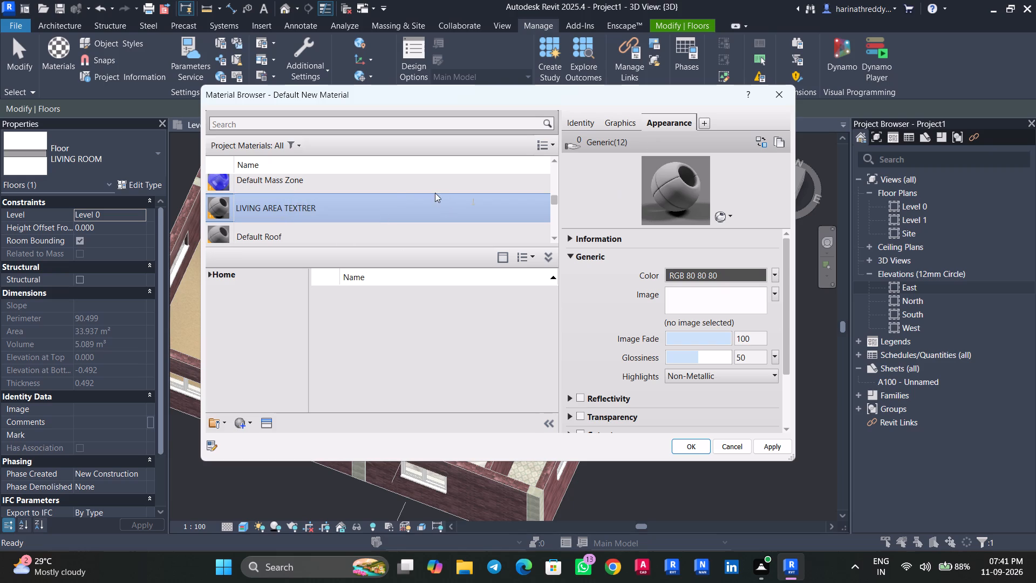
{"action": "key", "text": "BackSpace"}
{"action": "key", "text": "BackSpace"}
{"action": "key", "text": "BackSpace"}
{"action": "type", "text": "URE"}
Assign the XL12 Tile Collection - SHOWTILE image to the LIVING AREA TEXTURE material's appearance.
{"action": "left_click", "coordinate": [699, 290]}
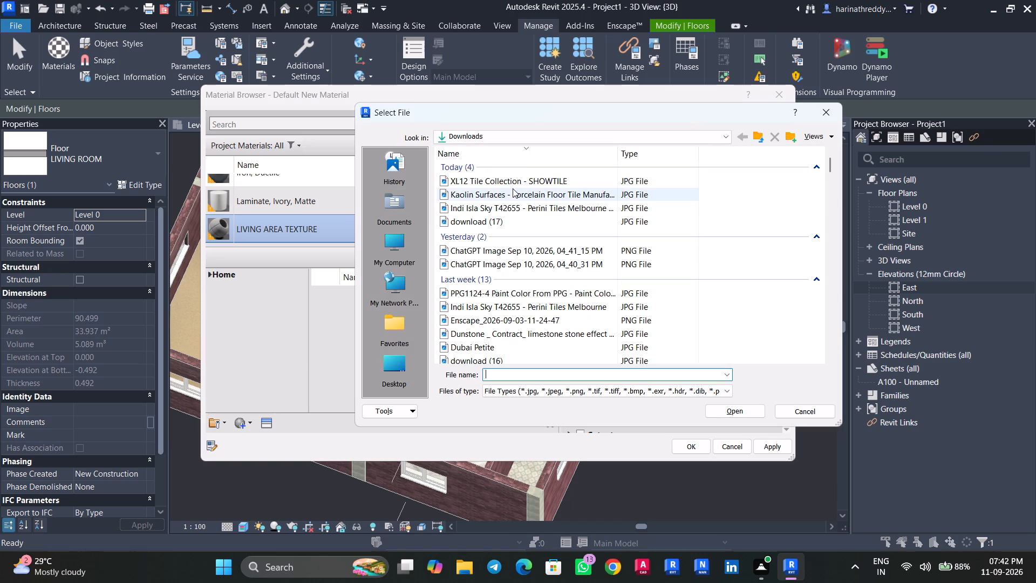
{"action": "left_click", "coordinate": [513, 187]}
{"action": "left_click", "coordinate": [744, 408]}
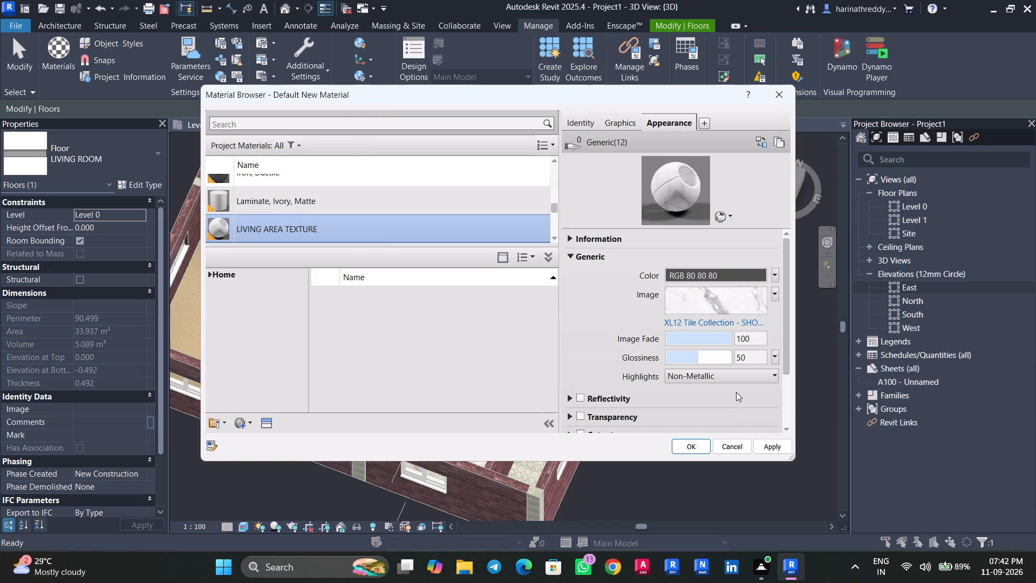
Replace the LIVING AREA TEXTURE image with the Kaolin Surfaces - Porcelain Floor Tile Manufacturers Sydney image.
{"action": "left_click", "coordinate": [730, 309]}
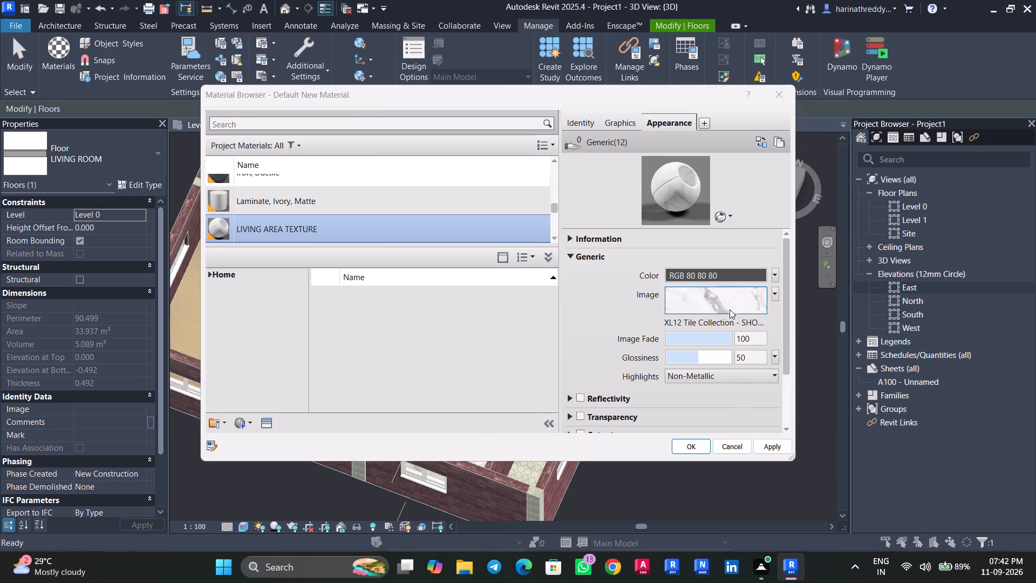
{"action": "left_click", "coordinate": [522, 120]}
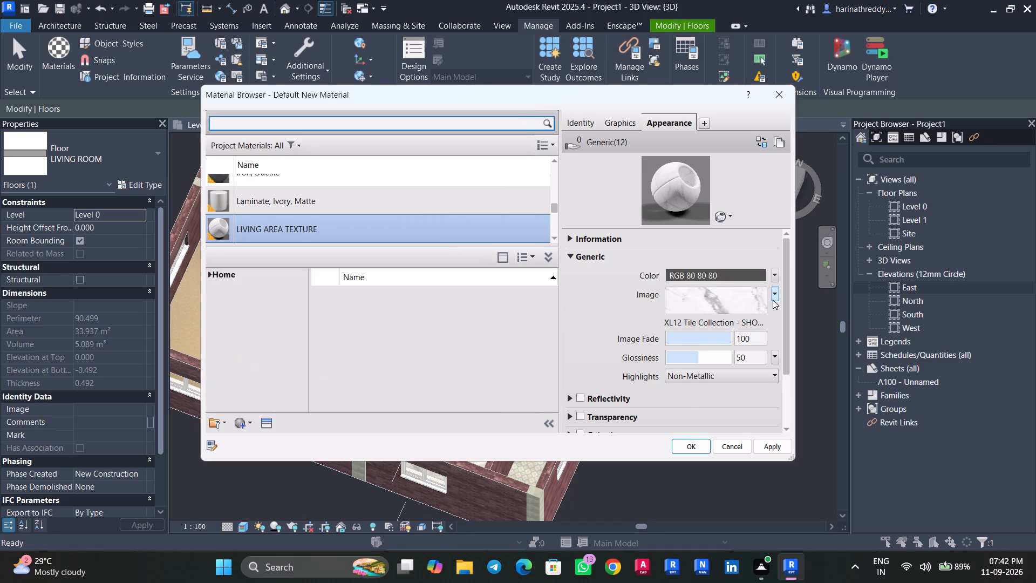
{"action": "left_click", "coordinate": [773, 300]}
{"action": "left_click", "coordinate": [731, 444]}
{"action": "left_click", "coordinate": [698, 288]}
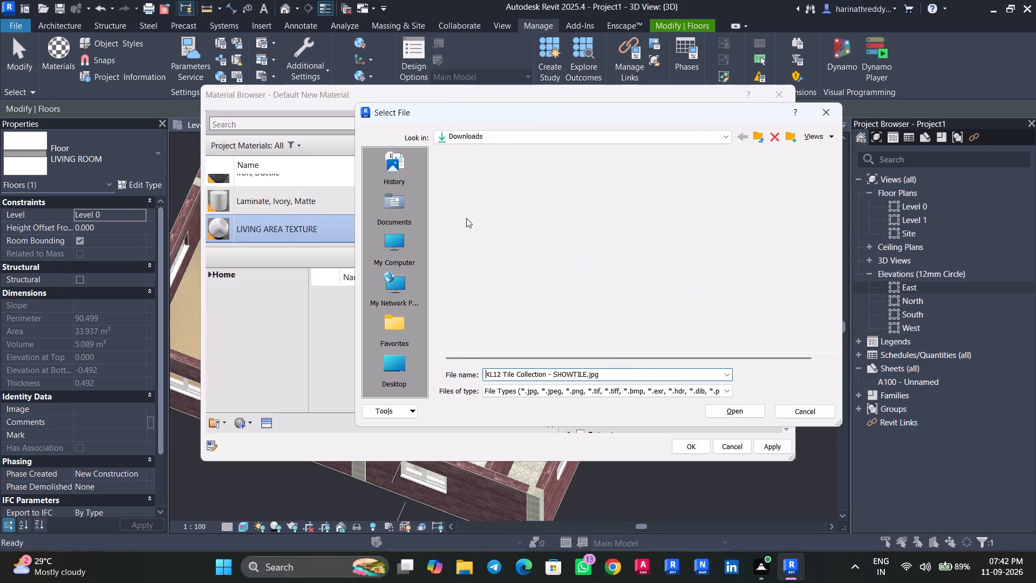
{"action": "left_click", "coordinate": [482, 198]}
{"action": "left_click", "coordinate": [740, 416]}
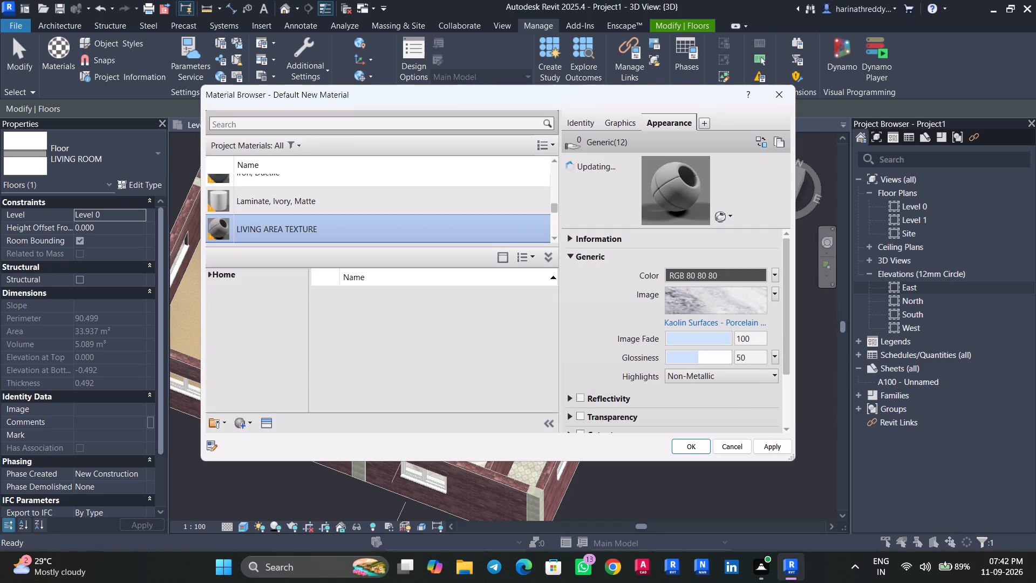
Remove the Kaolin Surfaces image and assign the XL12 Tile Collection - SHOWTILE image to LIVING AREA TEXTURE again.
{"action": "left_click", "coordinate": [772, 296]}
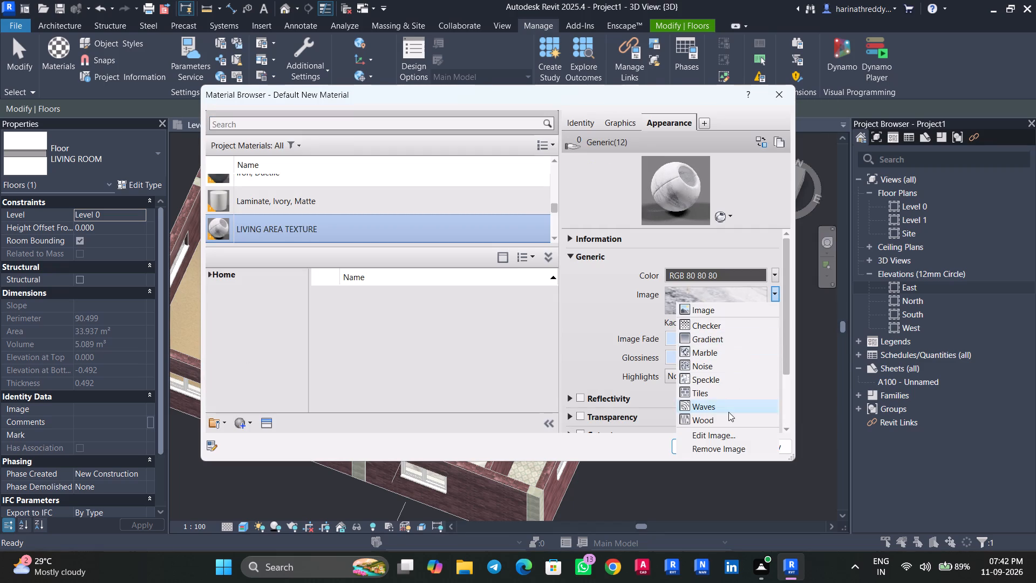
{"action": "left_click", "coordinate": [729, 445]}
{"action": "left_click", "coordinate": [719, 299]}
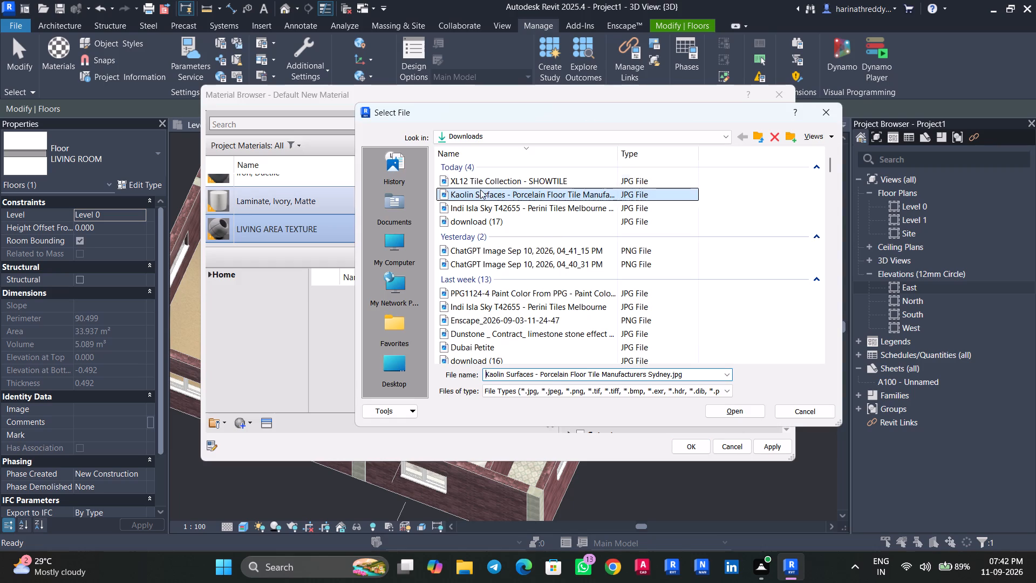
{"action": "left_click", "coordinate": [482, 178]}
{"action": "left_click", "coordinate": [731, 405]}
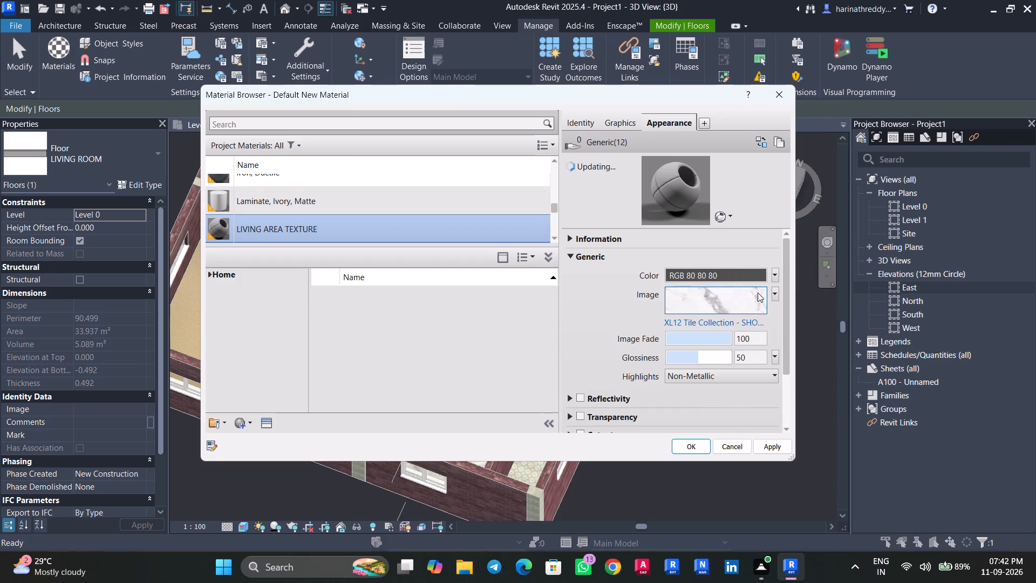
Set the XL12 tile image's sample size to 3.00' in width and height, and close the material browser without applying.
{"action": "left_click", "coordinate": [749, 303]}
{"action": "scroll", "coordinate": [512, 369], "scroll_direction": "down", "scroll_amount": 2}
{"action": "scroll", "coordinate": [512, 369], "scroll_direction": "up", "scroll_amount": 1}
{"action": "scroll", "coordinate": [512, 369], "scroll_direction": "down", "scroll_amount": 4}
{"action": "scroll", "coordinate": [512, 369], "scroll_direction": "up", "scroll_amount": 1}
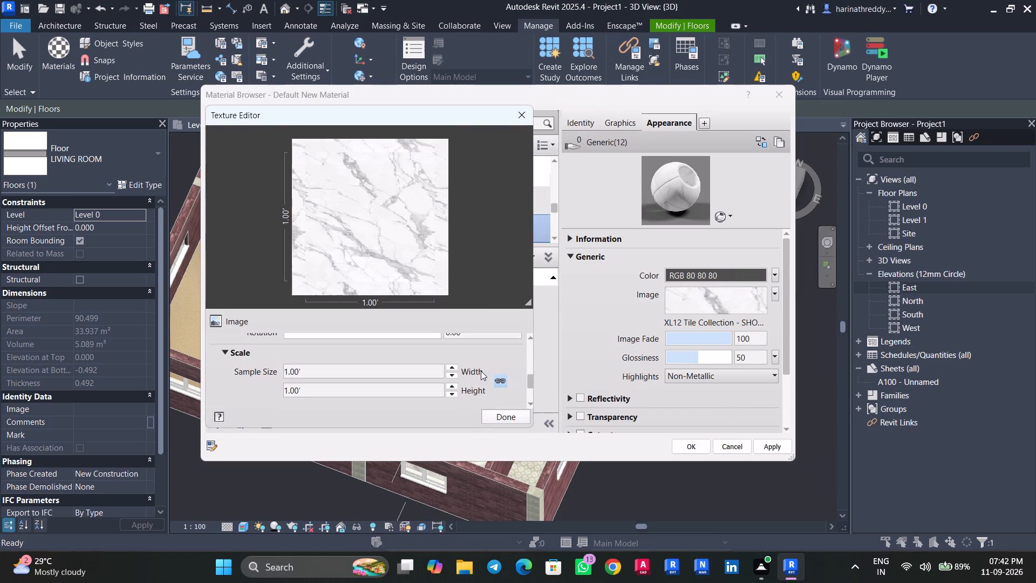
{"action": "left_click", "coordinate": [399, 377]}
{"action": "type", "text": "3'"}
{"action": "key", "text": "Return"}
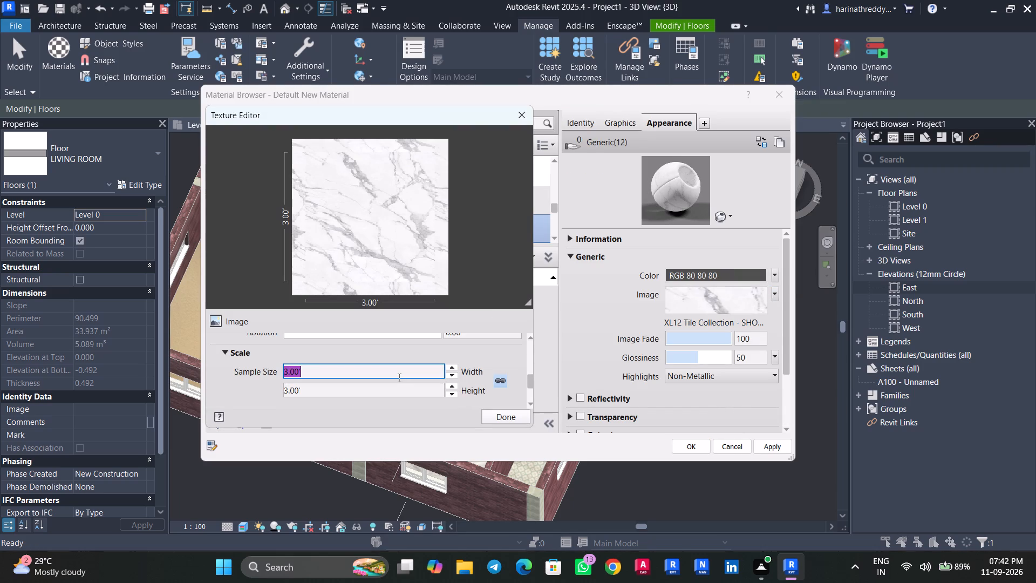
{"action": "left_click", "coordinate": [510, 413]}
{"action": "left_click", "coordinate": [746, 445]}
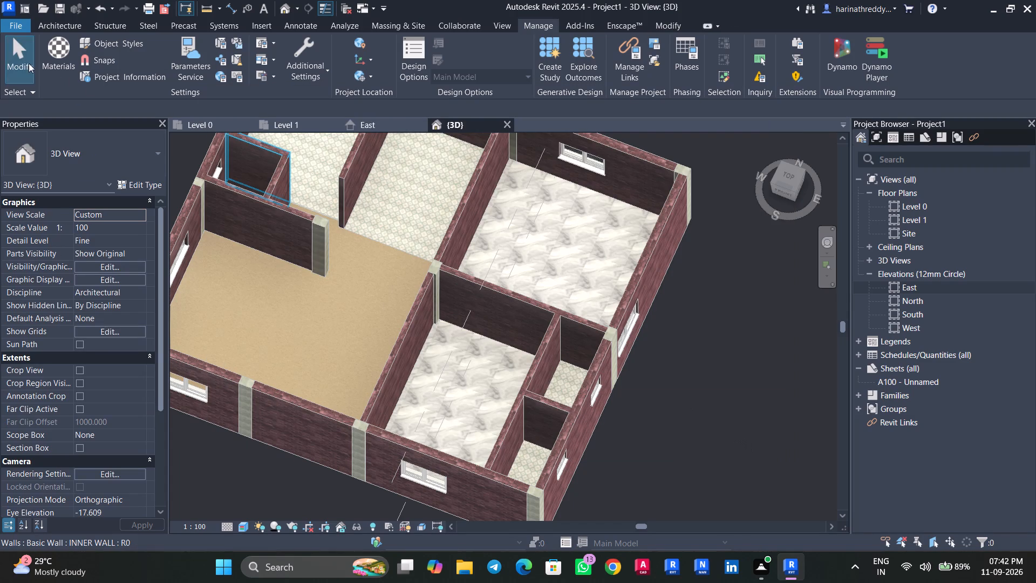
Examine the scale and repeat settings of the BEDROOM FLOOR TEXTURE image.
{"action": "left_click", "coordinate": [61, 66]}
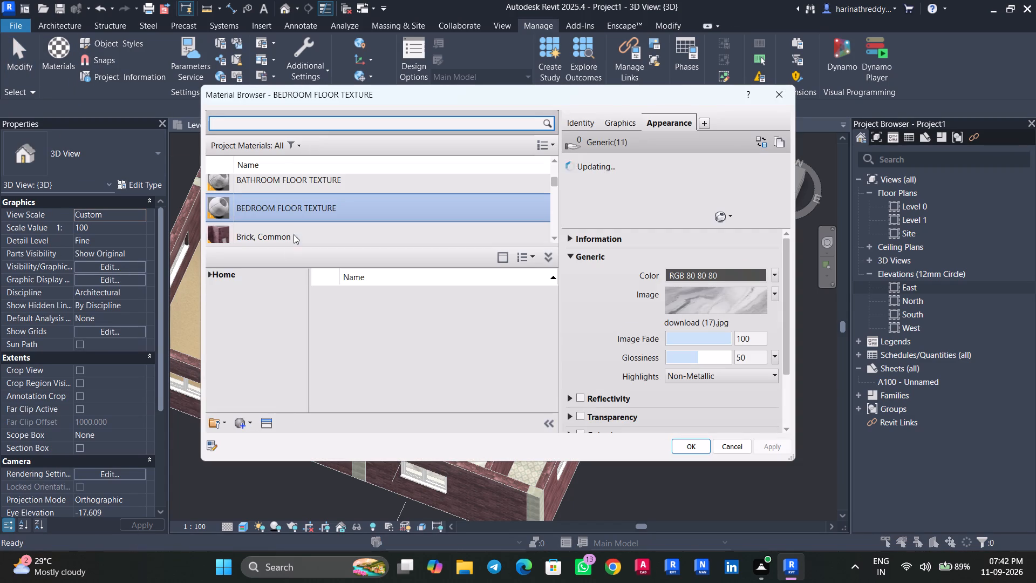
{"action": "left_click", "coordinate": [676, 304]}
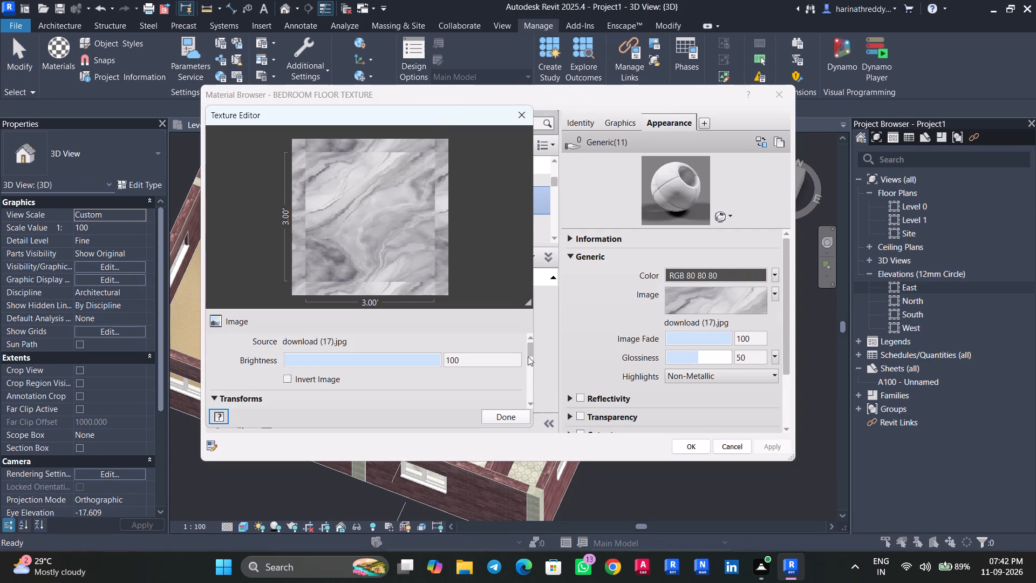
{"action": "left_click_drag", "start_coordinate": [528, 352], "coordinate": [531, 379]}
{"action": "left_click", "coordinate": [508, 416]}
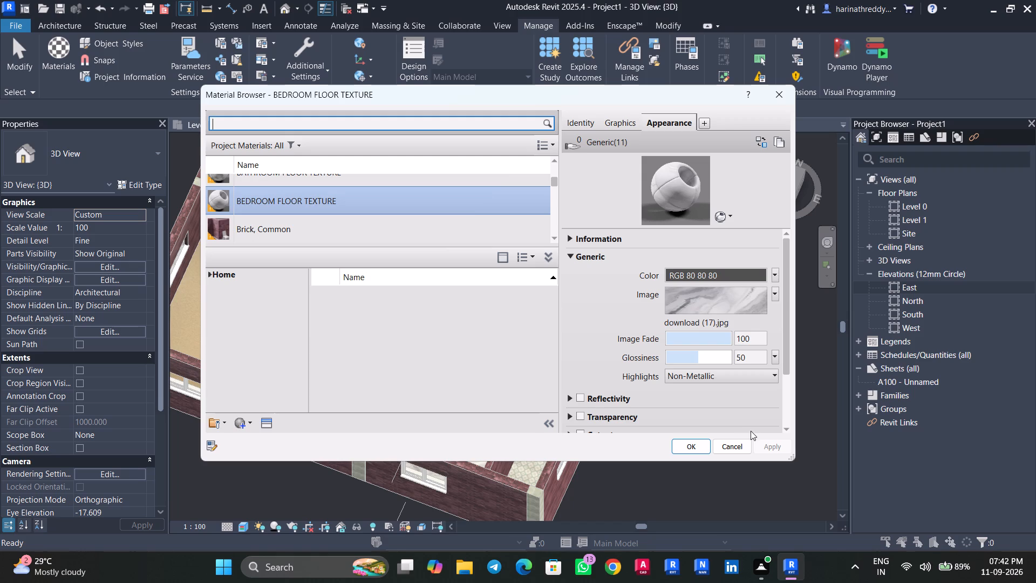
{"action": "left_click", "coordinate": [735, 309]}
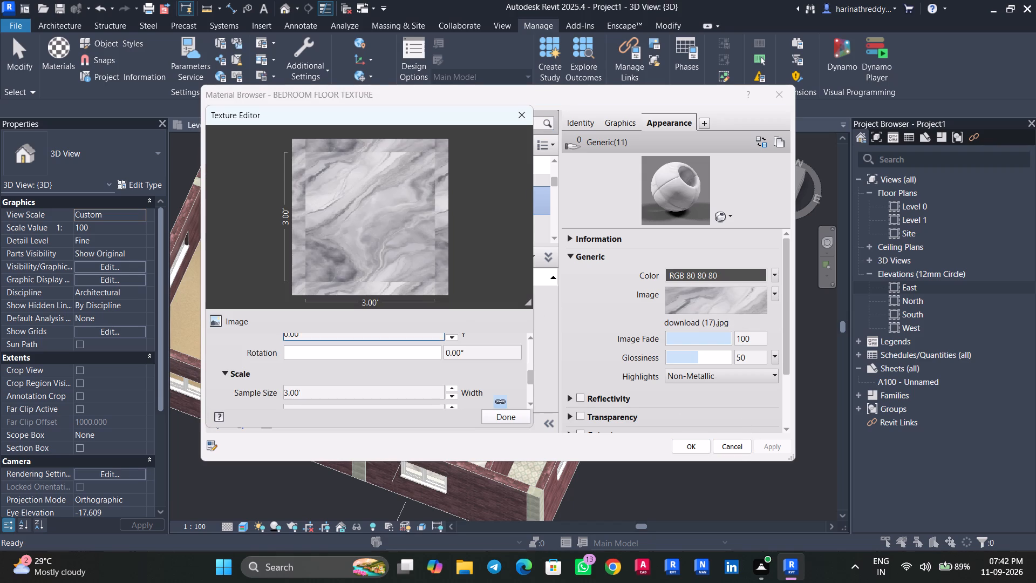
{"action": "scroll", "coordinate": [514, 370], "scroll_direction": "down", "scroll_amount": 3}
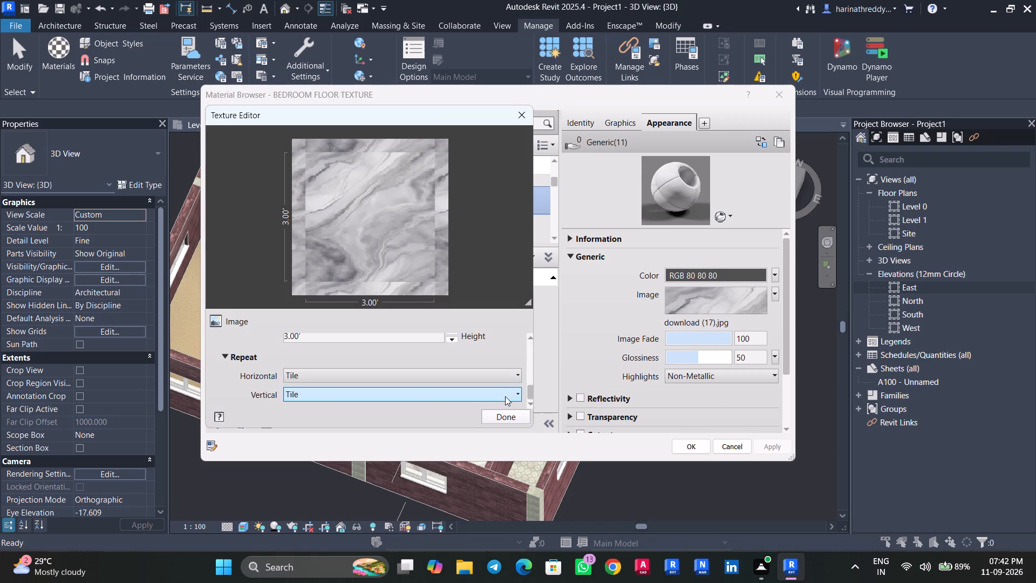
{"action": "left_click", "coordinate": [512, 415]}
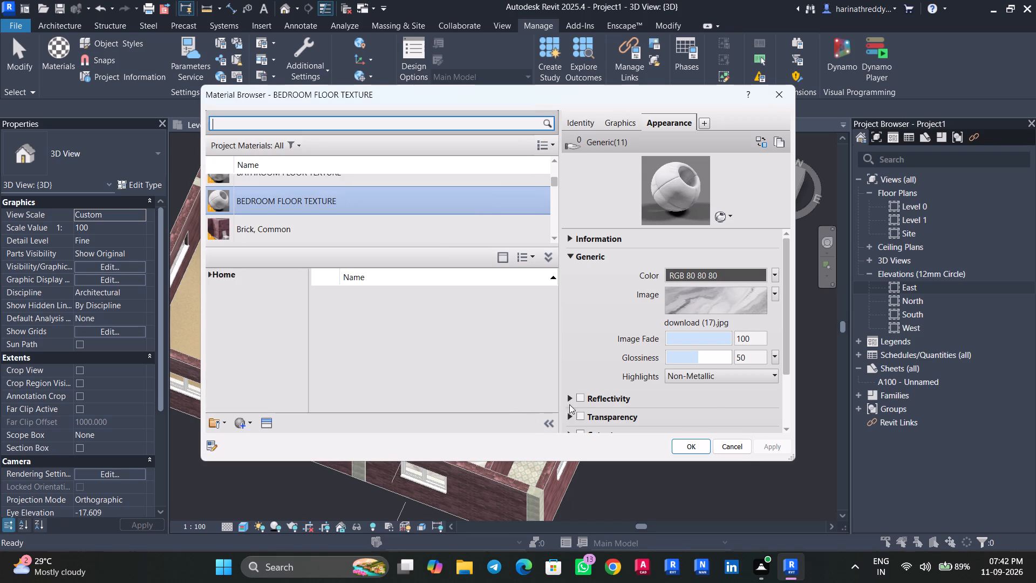
{"action": "scroll", "coordinate": [626, 341], "scroll_direction": "up", "scroll_amount": 3}
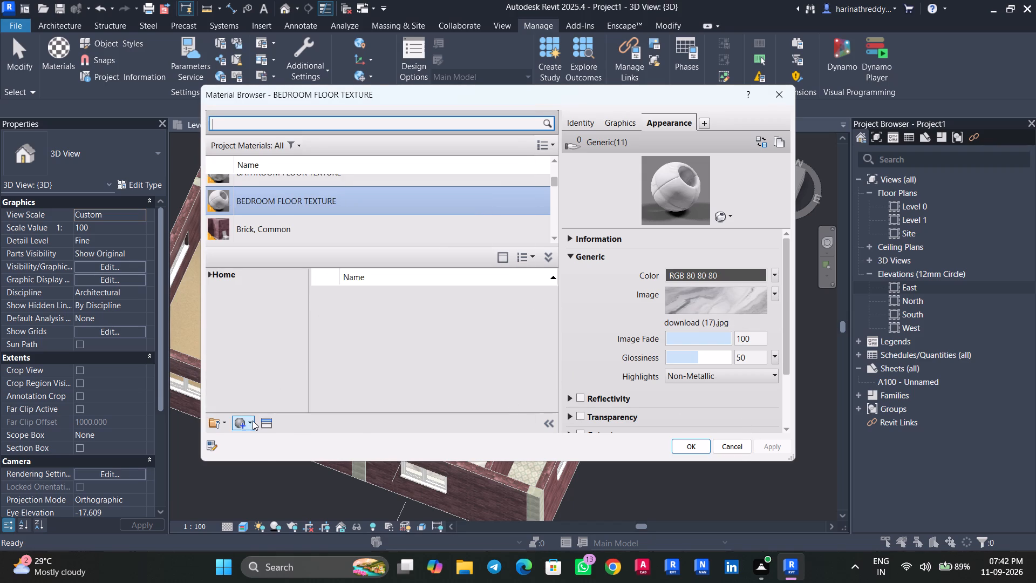
Create a new project material named LIVING ROOM FLOOR TEXTURE.
{"action": "left_click", "coordinate": [253, 420]}
{"action": "left_click", "coordinate": [261, 434]}
{"action": "right_click", "coordinate": [284, 208]}
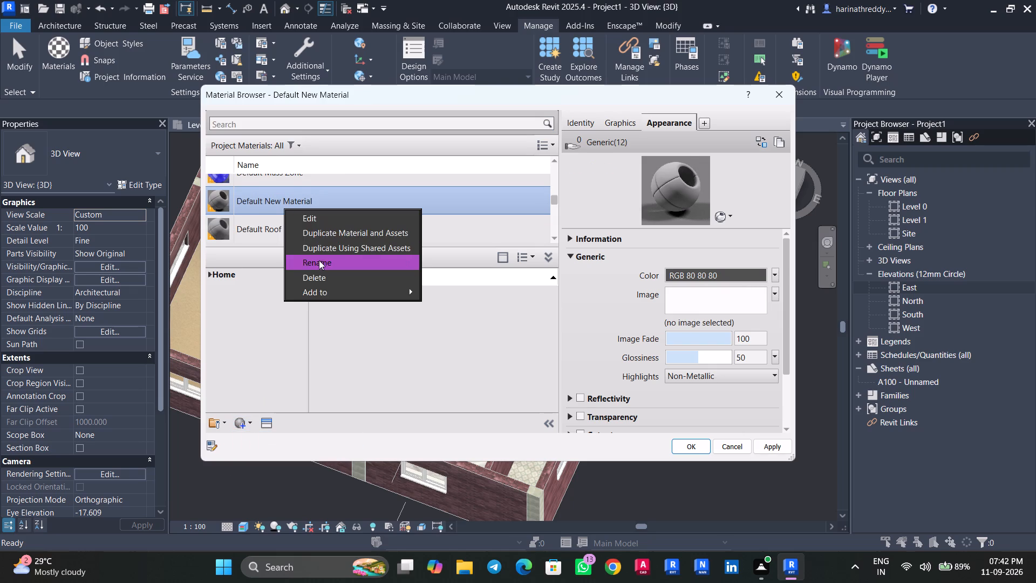
{"action": "left_click", "coordinate": [319, 261]}
{"action": "type", "text": "LIVING ROOM FLOOR TEXTURE"}
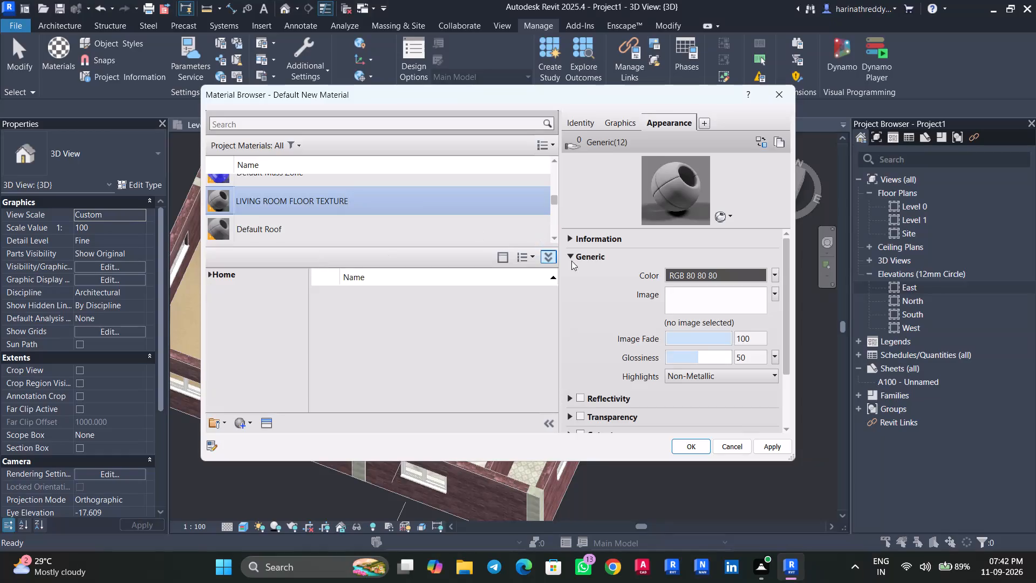
Assign the XL12 Tile Collection - SHOWTILE image to the LIVING ROOM FLOOR TEXTURE material's appearance.
{"action": "left_click", "coordinate": [708, 296]}
{"action": "left_click", "coordinate": [520, 181]}
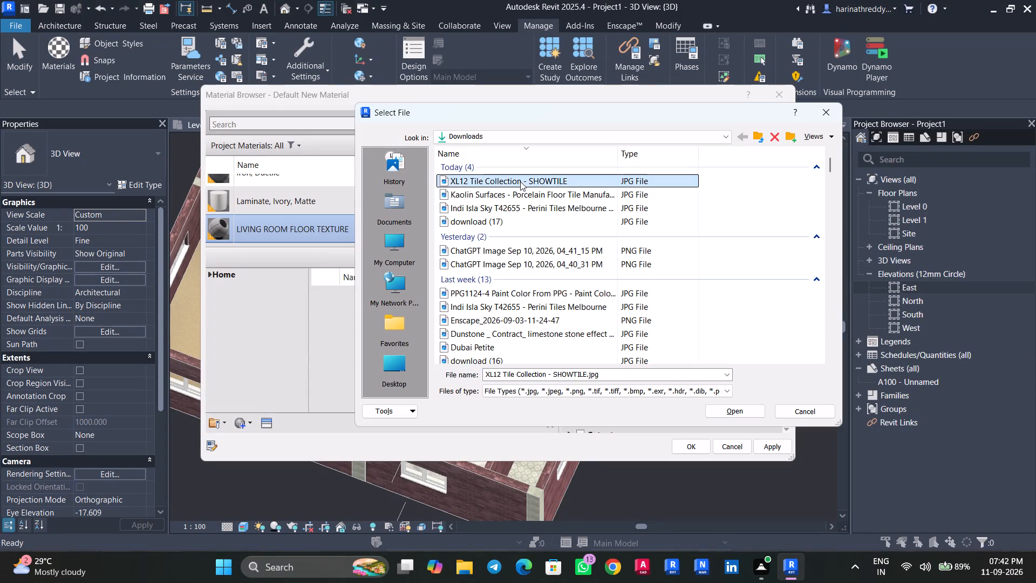
{"action": "left_click", "coordinate": [732, 408]}
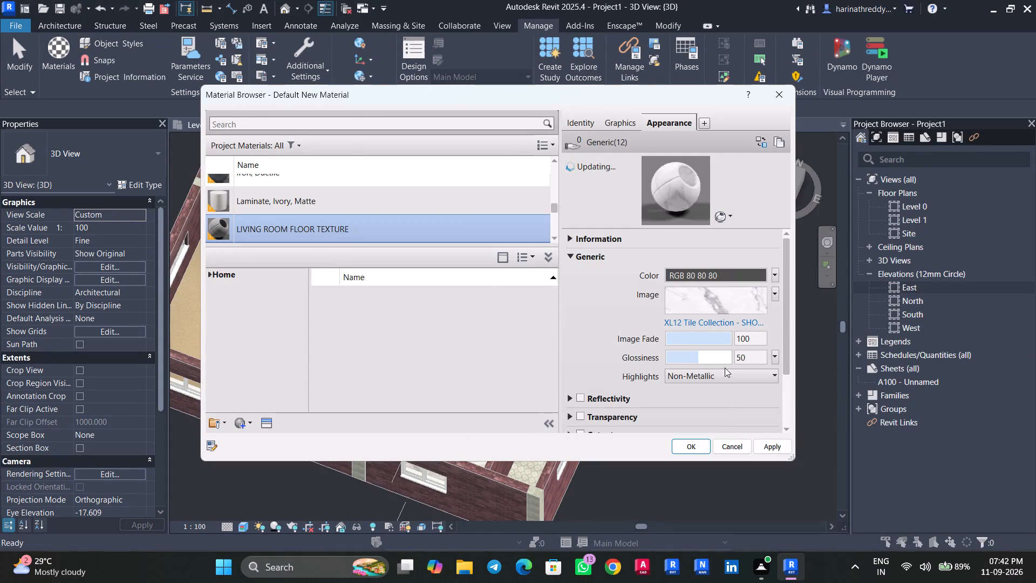
Set the XL12 tile image's sample size to 3.00' in width and height, and apply the material changes.
{"action": "left_click", "coordinate": [716, 311]}
{"action": "left_click_drag", "start_coordinate": [528, 351], "coordinate": [535, 377]}
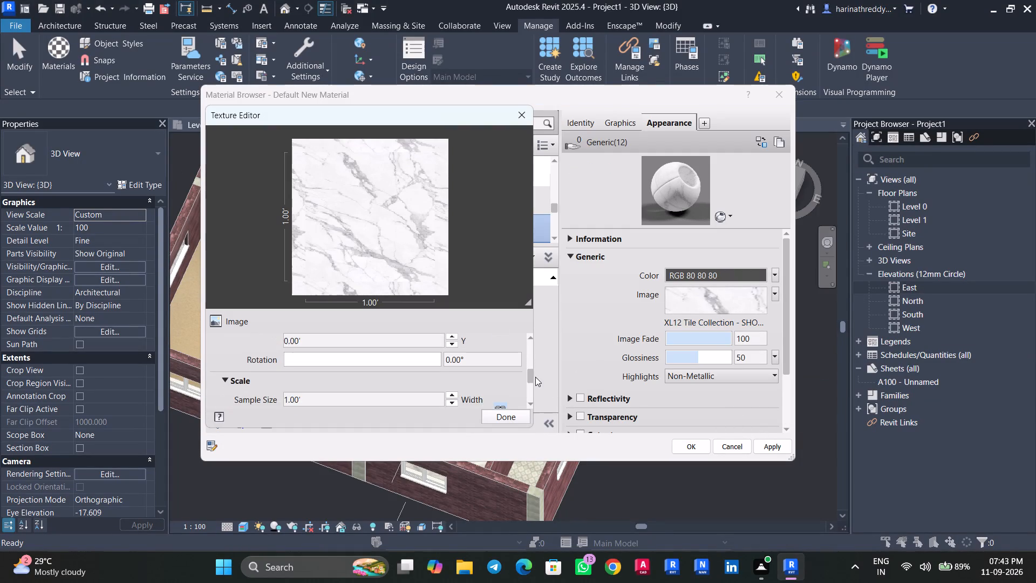
{"action": "left_click_drag", "start_coordinate": [535, 377], "coordinate": [536, 381]}
{"action": "left_click", "coordinate": [390, 376]}
{"action": "type", "text": "3'"}
{"action": "key", "text": "Return"}
{"action": "left_click", "coordinate": [482, 413]}
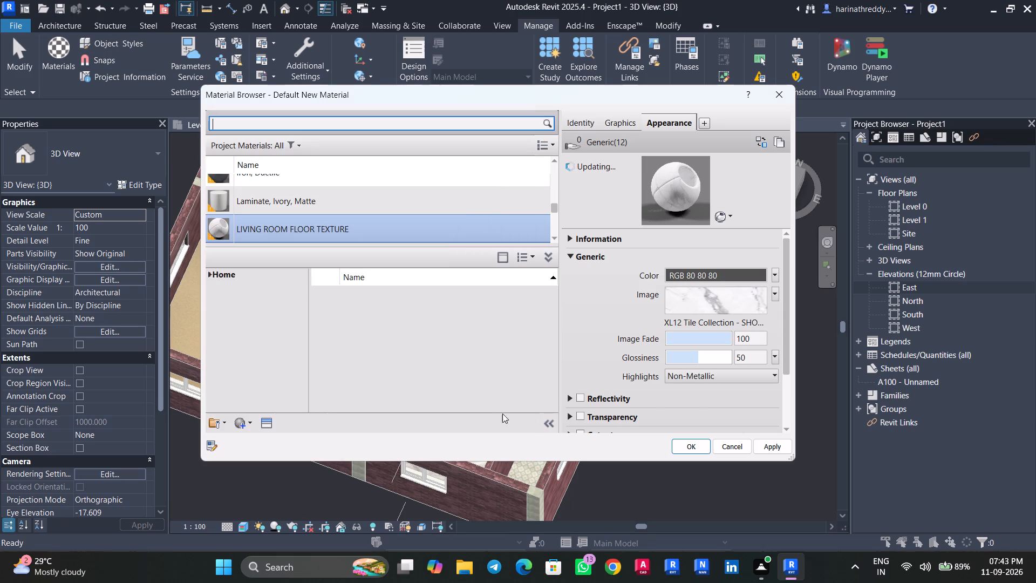
{"action": "left_click", "coordinate": [756, 443]}
{"action": "left_click", "coordinate": [696, 446]}
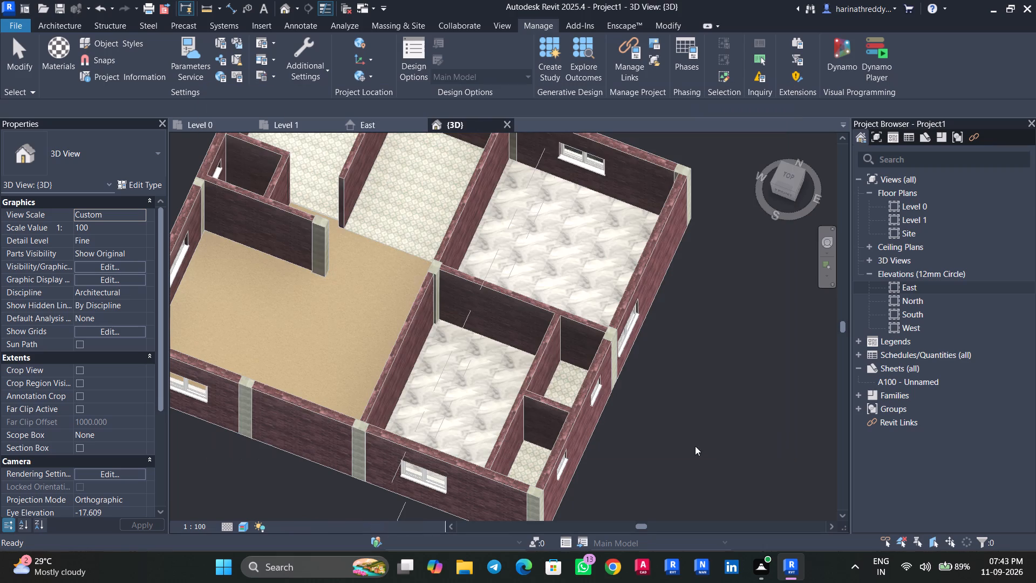
Open the material selection for the Finish 2 [5] layer in the LIVING ROOM floor type's structure.
{"action": "scroll", "coordinate": [343, 261], "scroll_direction": "up", "scroll_amount": 3}
{"action": "key", "text": "Escape"}
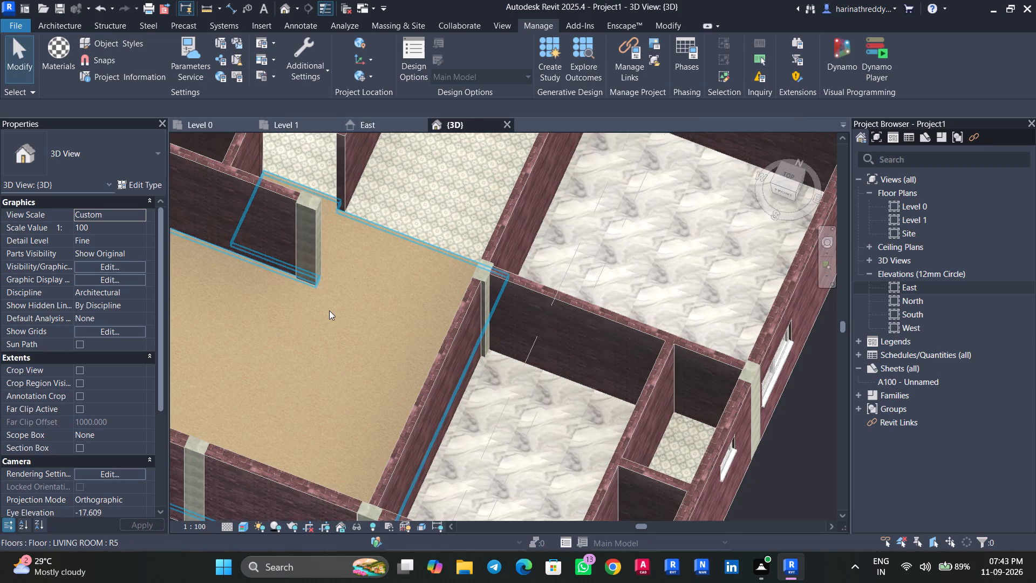
{"action": "scroll", "coordinate": [329, 310], "scroll_direction": "down", "scroll_amount": 4}
{"action": "middle_click_drag", "start_coordinate": [308, 324], "coordinate": [342, 351], "text": "shift"}
{"action": "scroll", "coordinate": [342, 335], "scroll_direction": "down", "scroll_amount": 2}
{"action": "middle_click_drag", "start_coordinate": [338, 329], "coordinate": [338, 330]}
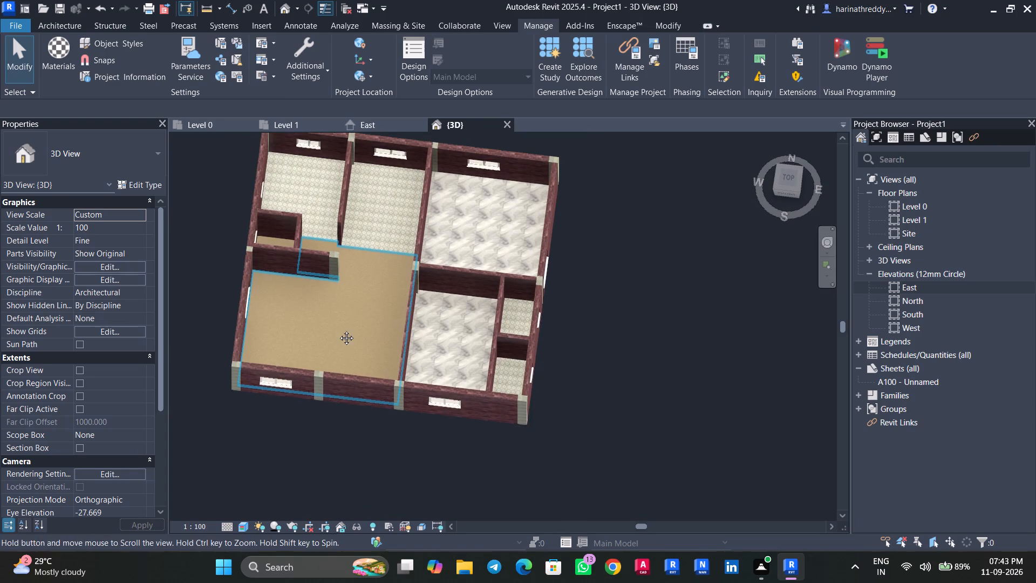
{"action": "middle_click_drag", "start_coordinate": [338, 330], "coordinate": [338, 361]}
{"action": "scroll", "coordinate": [339, 338], "scroll_direction": "up", "scroll_amount": 5}
{"action": "left_click", "coordinate": [339, 338]}
{"action": "middle_click_drag", "start_coordinate": [281, 346], "coordinate": [286, 371]}
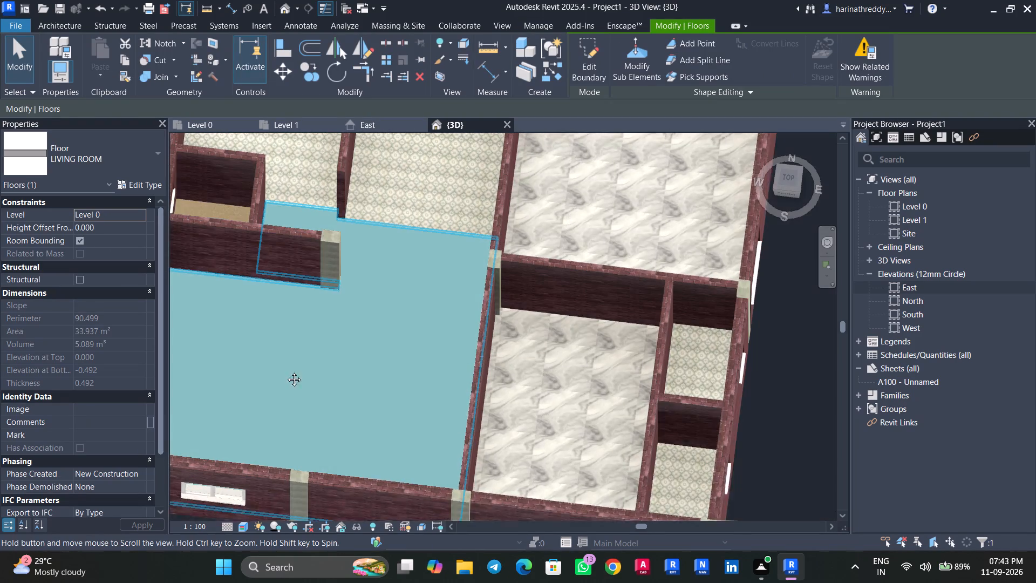
{"action": "middle_click_drag", "start_coordinate": [286, 371], "coordinate": [312, 466]}
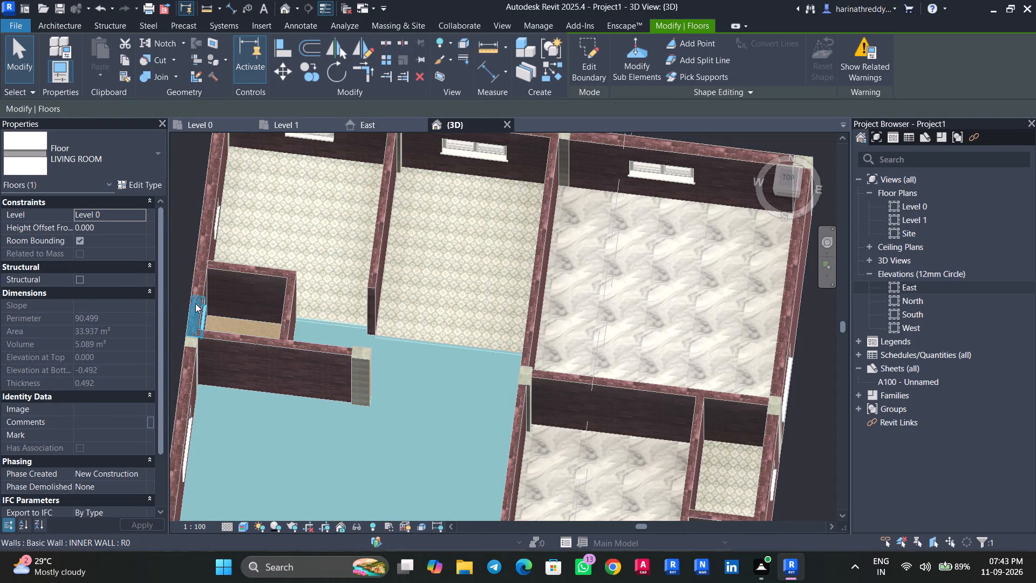
{"action": "left_click", "coordinate": [137, 190]}
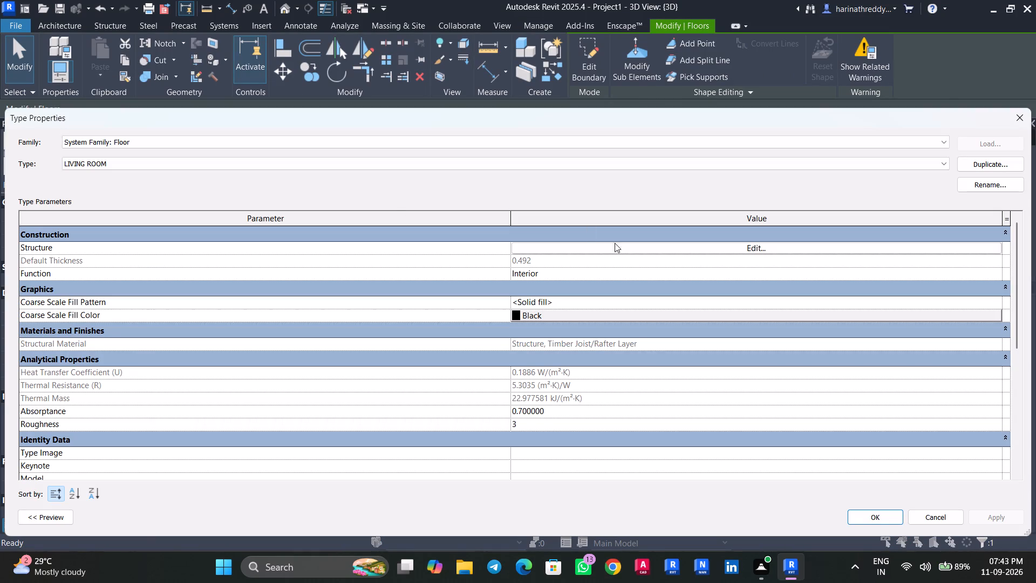
{"action": "left_click", "coordinate": [685, 249]}
{"action": "left_click", "coordinate": [491, 234]}
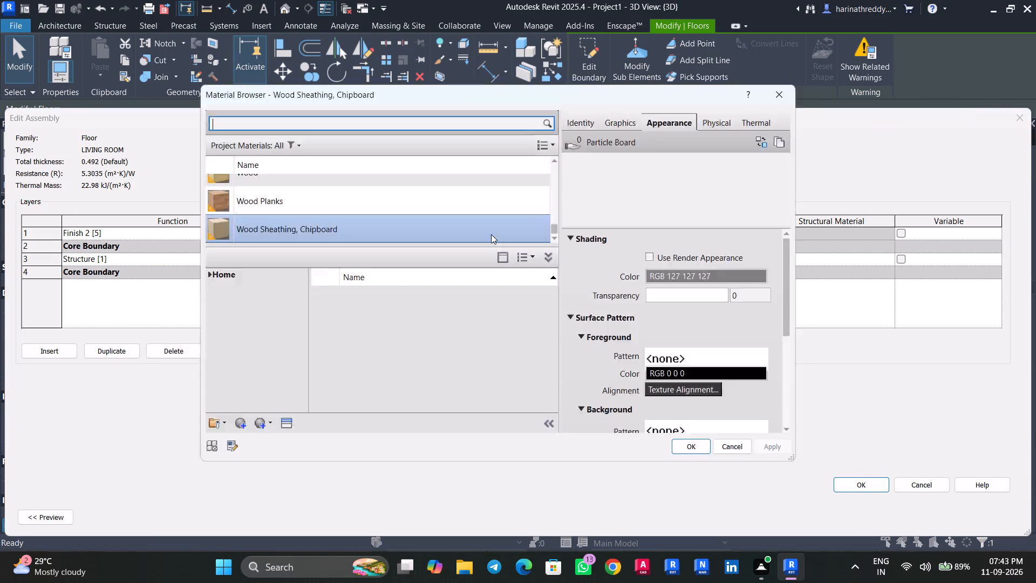
Assign the LIVING ROOM FLOOR TEXTURE material to the Finish 2 [5] layer and accept the LIVING ROOM floor type changes.
{"action": "scroll", "coordinate": [334, 217], "scroll_direction": "down", "scroll_amount": 3}
{"action": "scroll", "coordinate": [334, 217], "scroll_direction": "up", "scroll_amount": 14}
{"action": "scroll", "coordinate": [334, 217], "scroll_direction": "down", "scroll_amount": 1}
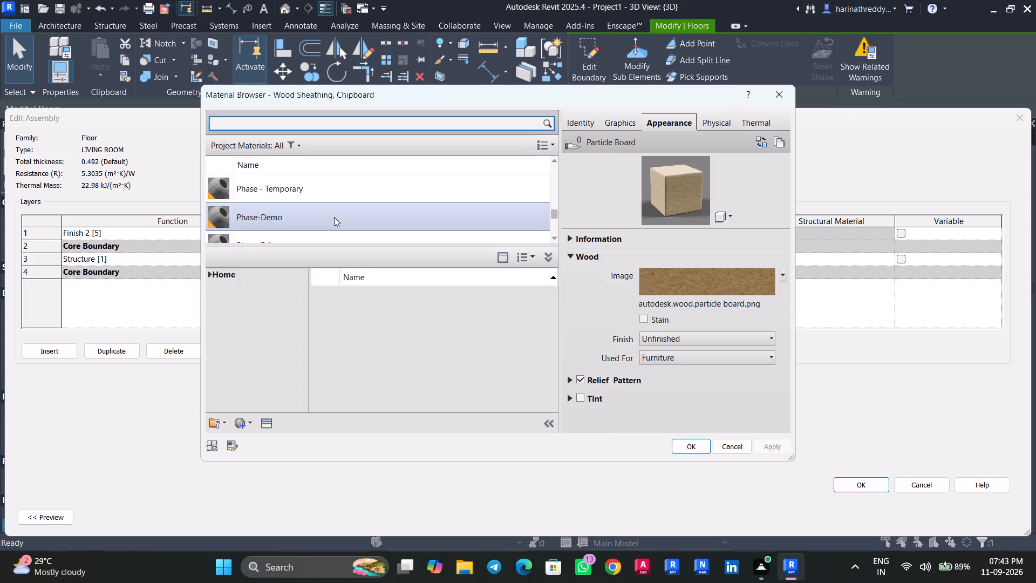
{"action": "scroll", "coordinate": [334, 217], "scroll_direction": "up", "scroll_amount": 19}
{"action": "scroll", "coordinate": [334, 217], "scroll_direction": "down", "scroll_amount": 1}
{"action": "scroll", "coordinate": [334, 217], "scroll_direction": "up", "scroll_amount": 7}
{"action": "left_click", "coordinate": [308, 128]}
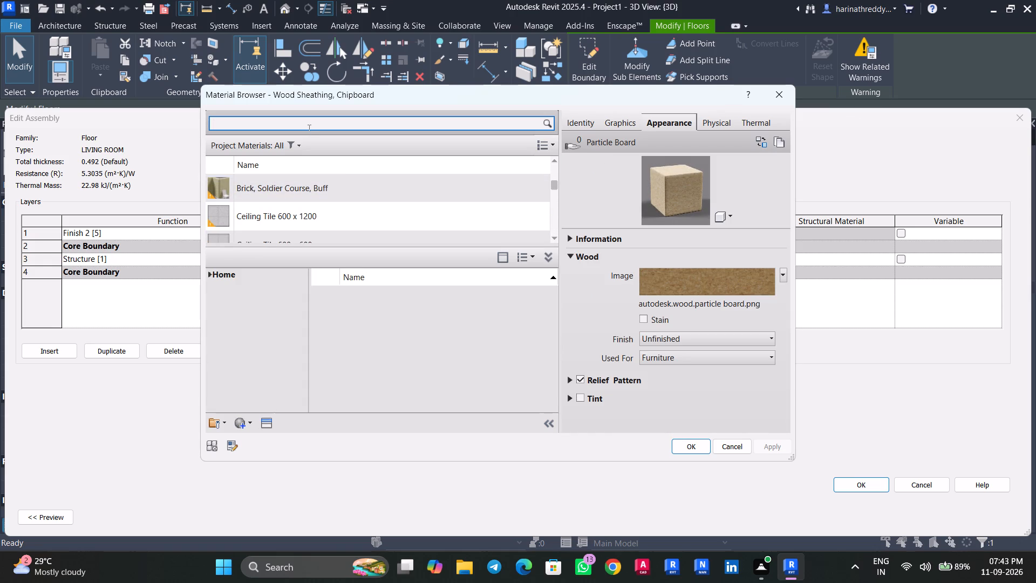
{"action": "type", "text": "LIVI"}
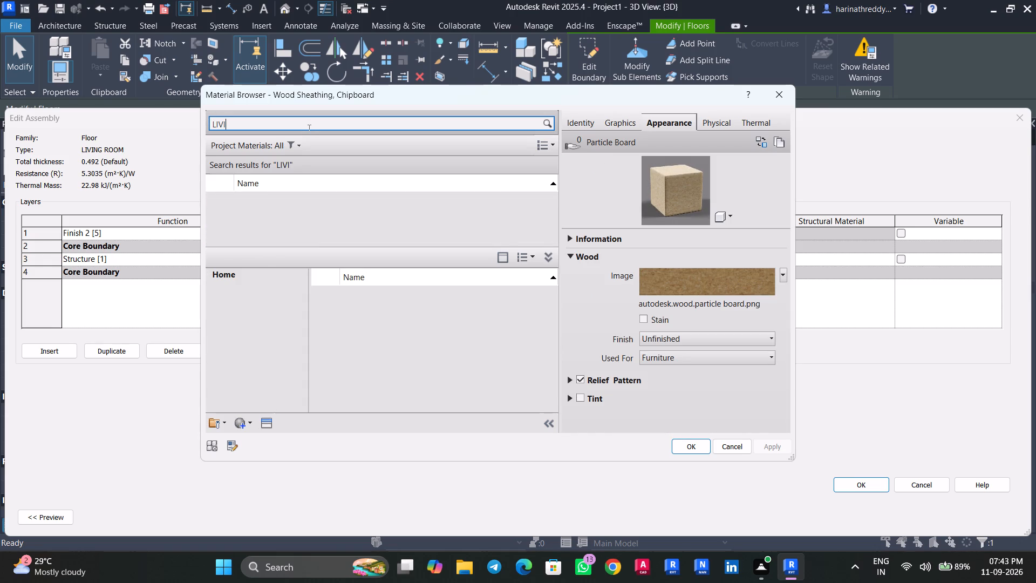
{"action": "left_click", "coordinate": [328, 204]}
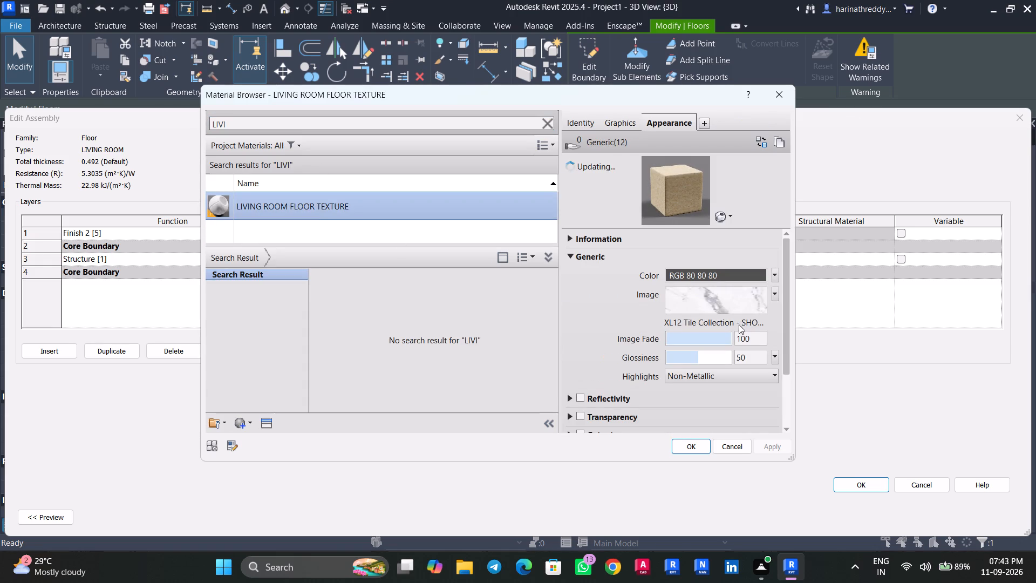
{"action": "left_click", "coordinate": [686, 454]}
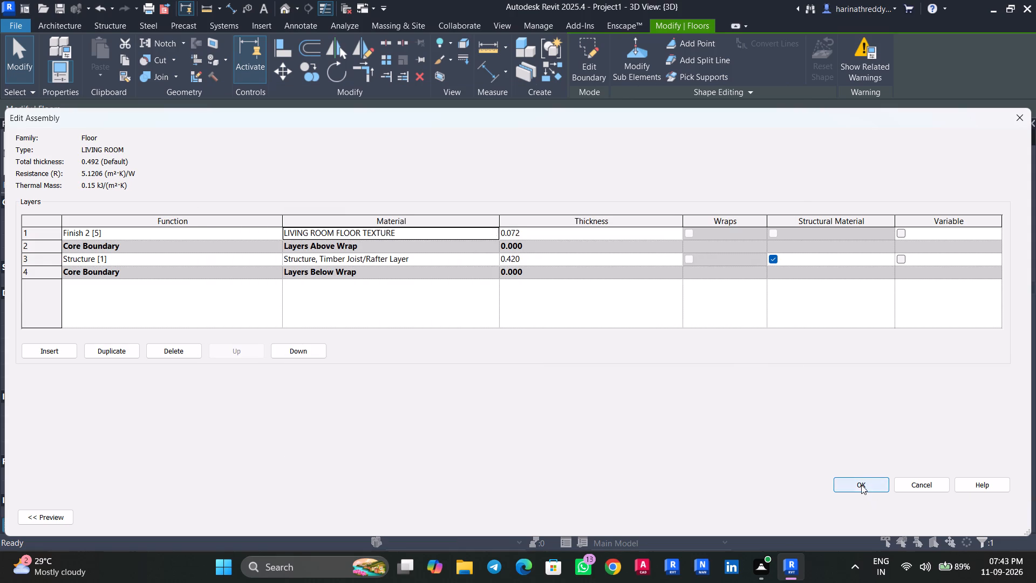
{"action": "left_click", "coordinate": [861, 485]}
{"action": "left_click", "coordinate": [1014, 512]}
{"action": "left_click", "coordinate": [880, 518]}
{"action": "key", "text": "Escape"}
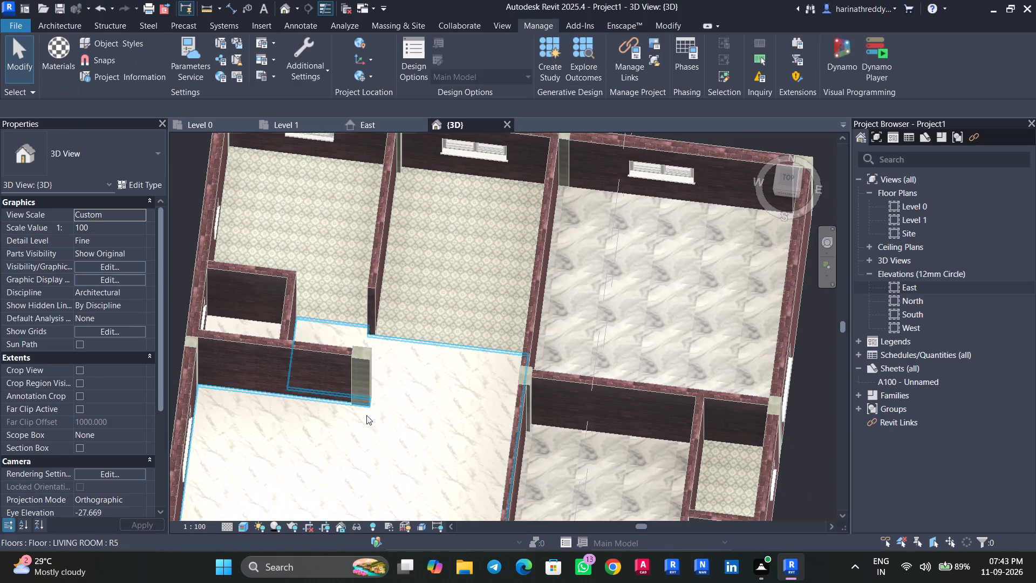
Create a new project material named KITCHEN FLOOR TEXTURE.
{"action": "scroll", "coordinate": [372, 426], "scroll_direction": "up", "scroll_amount": 14}
{"action": "scroll", "coordinate": [376, 428], "scroll_direction": "down", "scroll_amount": 6}
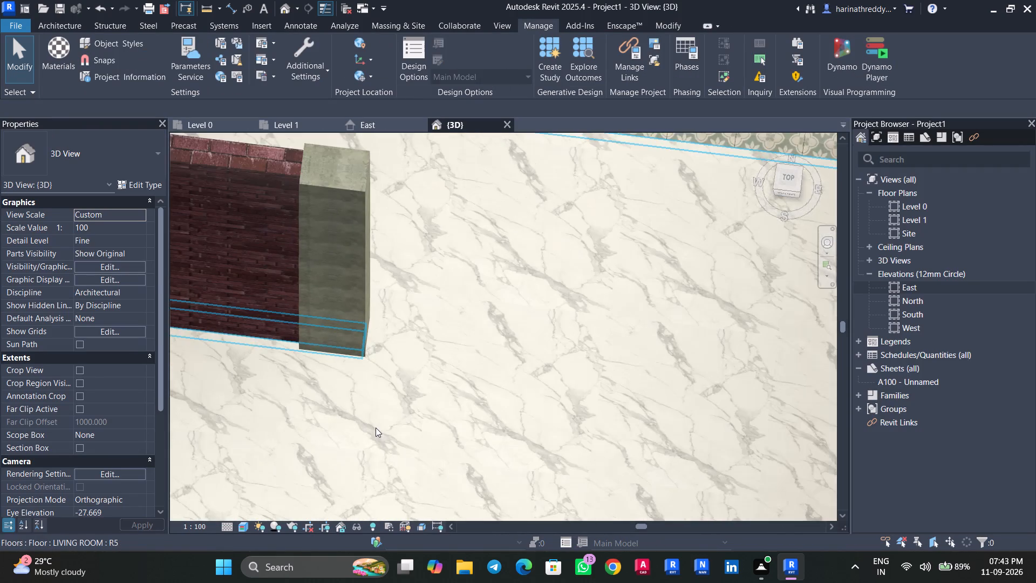
{"action": "middle_click_drag", "start_coordinate": [387, 411], "coordinate": [405, 504]}
{"action": "scroll", "coordinate": [469, 398], "scroll_direction": "down", "scroll_amount": 5}
{"action": "left_click", "coordinate": [526, 246]}
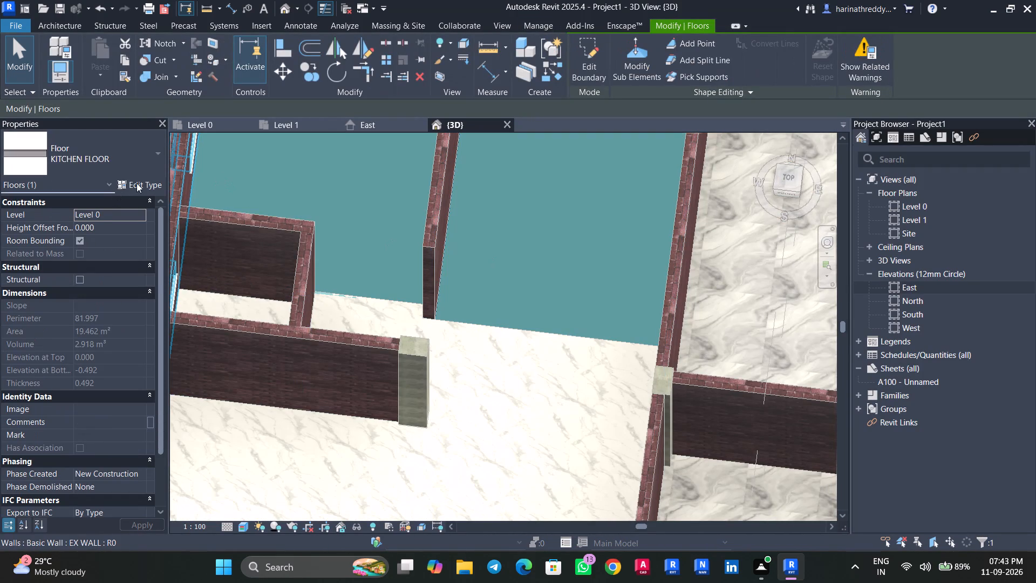
{"action": "key", "text": "Escape"}
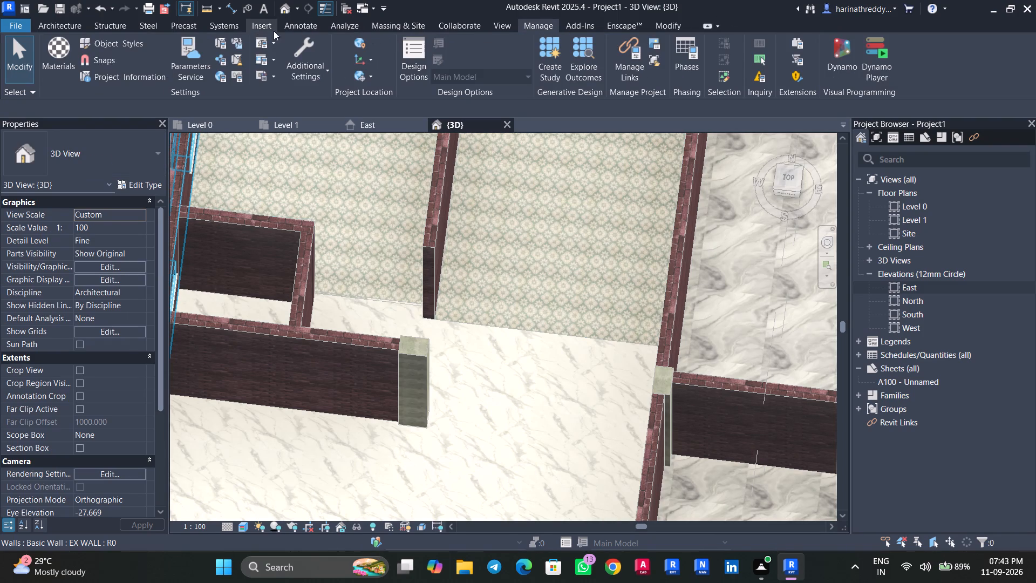
{"action": "left_click", "coordinate": [63, 54]}
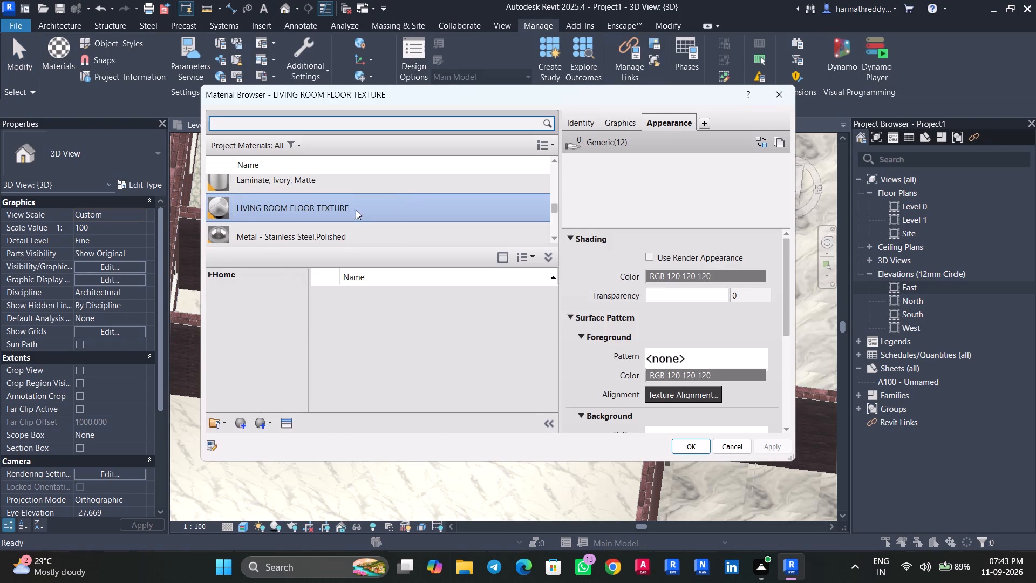
{"action": "left_click", "coordinate": [254, 423]}
{"action": "left_click", "coordinate": [262, 437]}
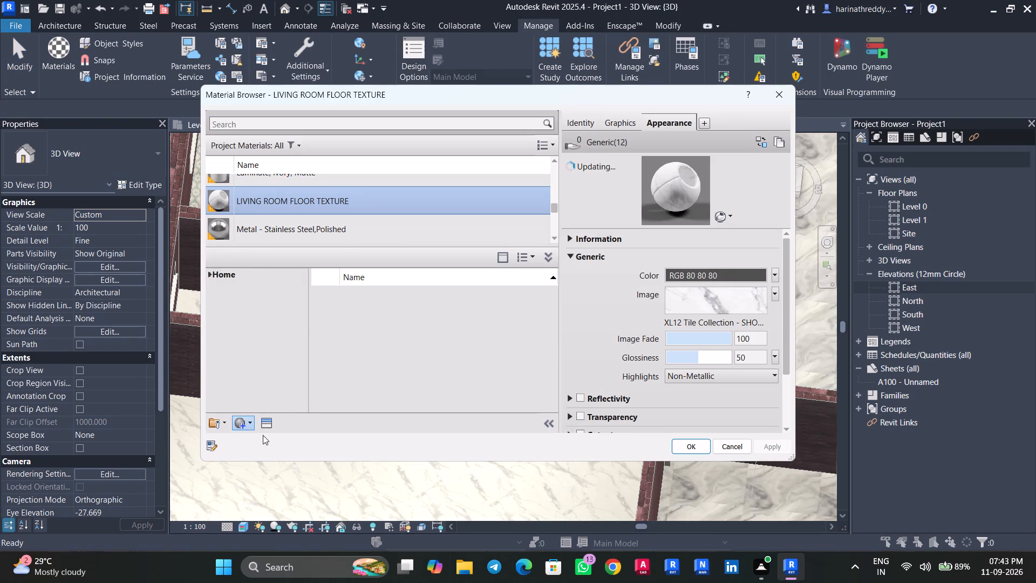
{"action": "right_click", "coordinate": [279, 202]}
{"action": "left_click", "coordinate": [313, 256]}
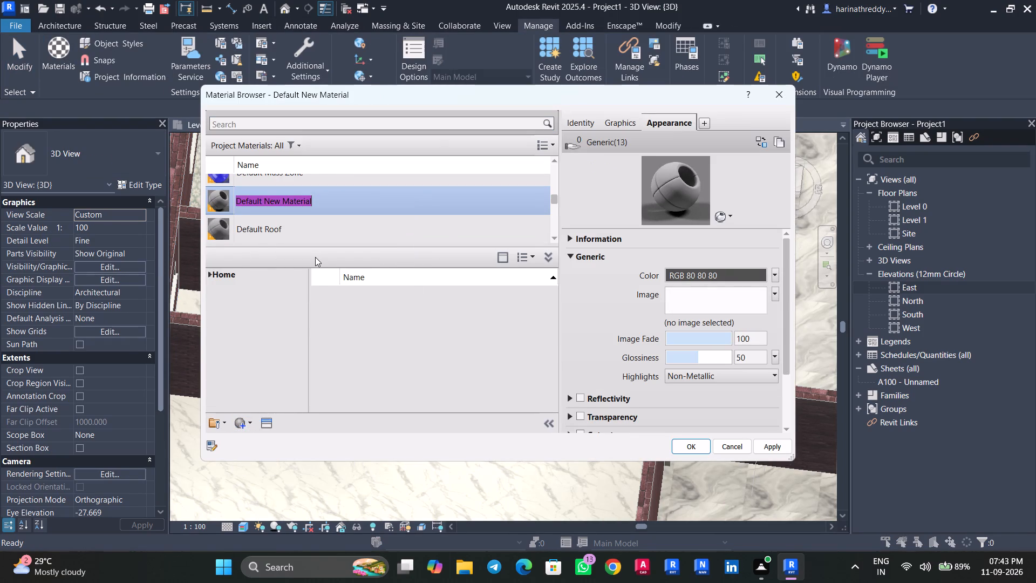
{"action": "type", "text": "KITCHEN FLOOR TEXTURE"}
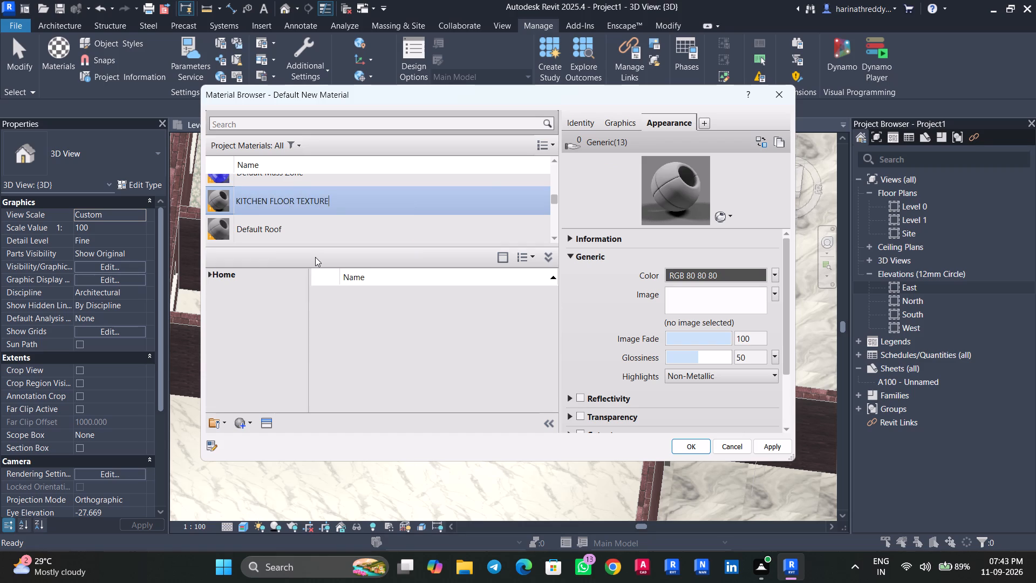
Assign the Kaolin Surfaces - Porcelain Floor Tile Manufacturers Sydney image to the KITCHEN FLOOR TEXTURE material's appearance.
{"action": "left_click", "coordinate": [717, 291]}
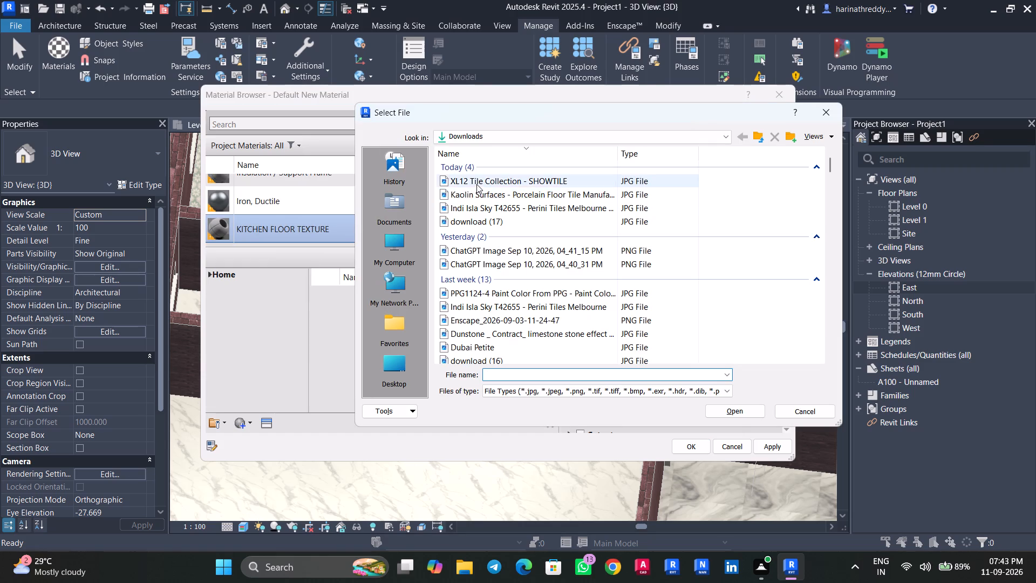
{"action": "left_click", "coordinate": [478, 182]}
{"action": "left_click", "coordinate": [489, 195]}
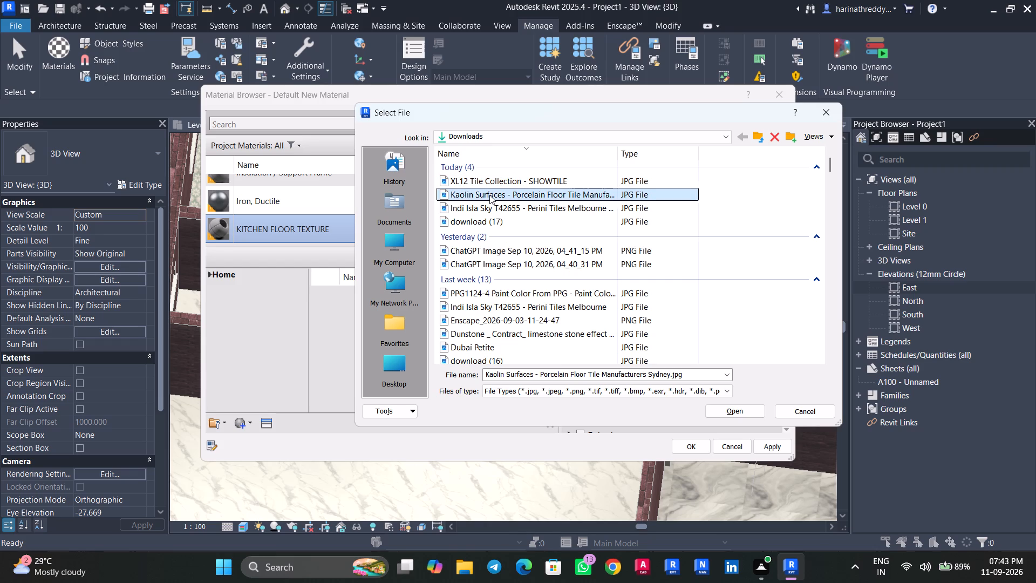
{"action": "left_click", "coordinate": [733, 420]}
{"action": "left_click", "coordinate": [729, 413]}
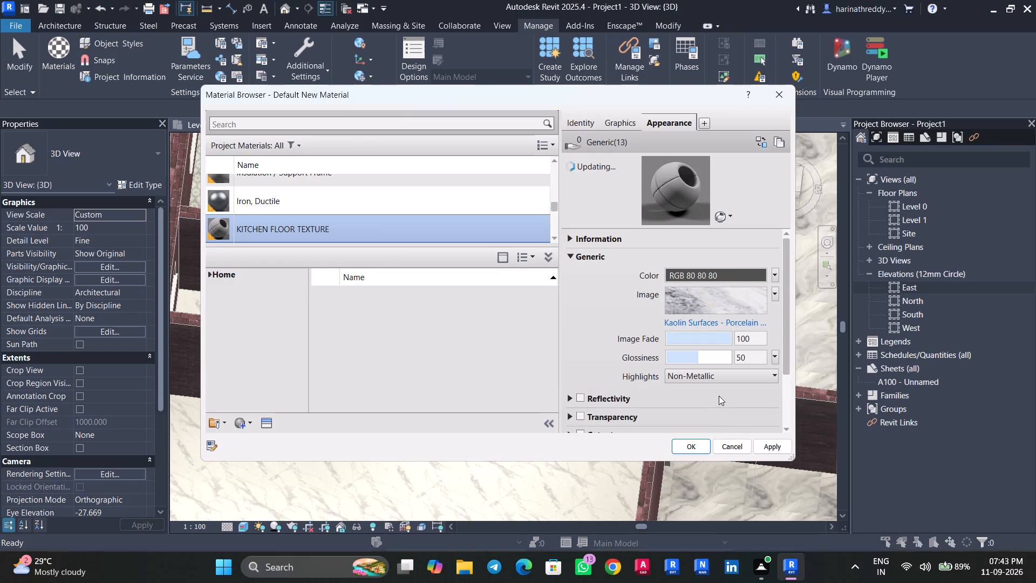
Set the Kaolin Surfaces image's sample size to 3.00' in width and height, and apply the material changes.
{"action": "left_click", "coordinate": [733, 308]}
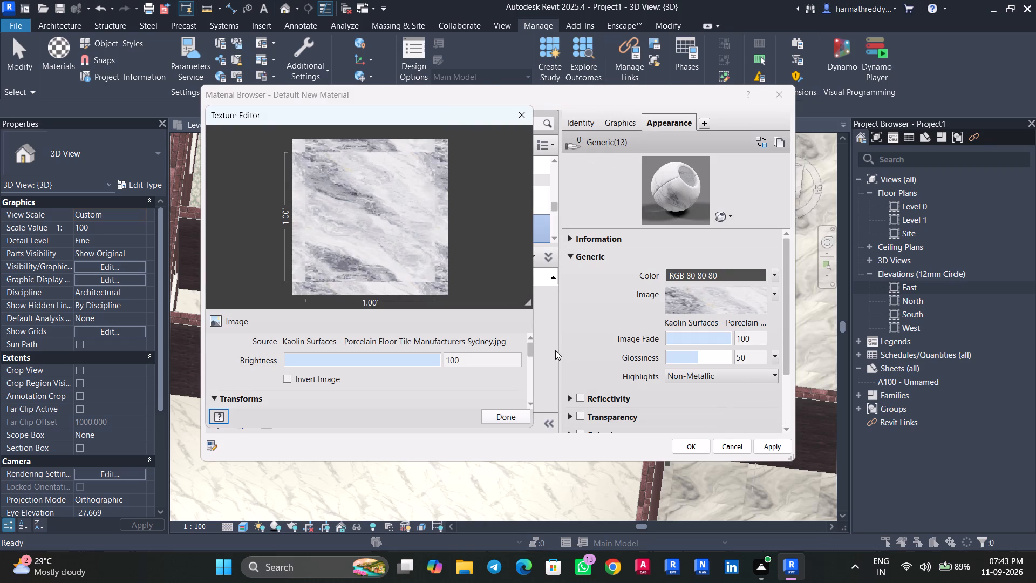
{"action": "left_click_drag", "start_coordinate": [529, 349], "coordinate": [535, 381]}
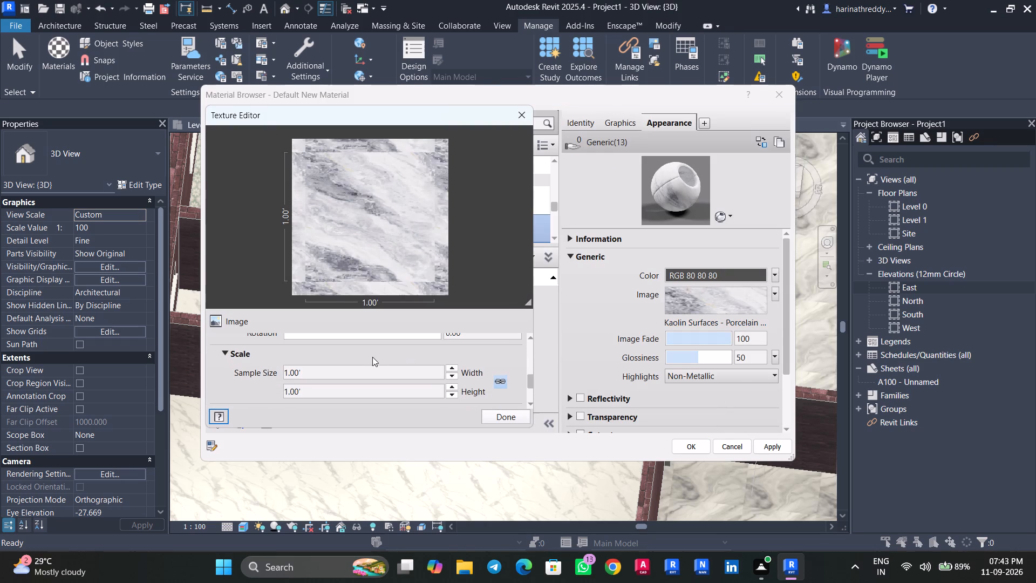
{"action": "left_click", "coordinate": [377, 372]}
{"action": "type", "text": "3'"}
{"action": "key", "text": "Return"}
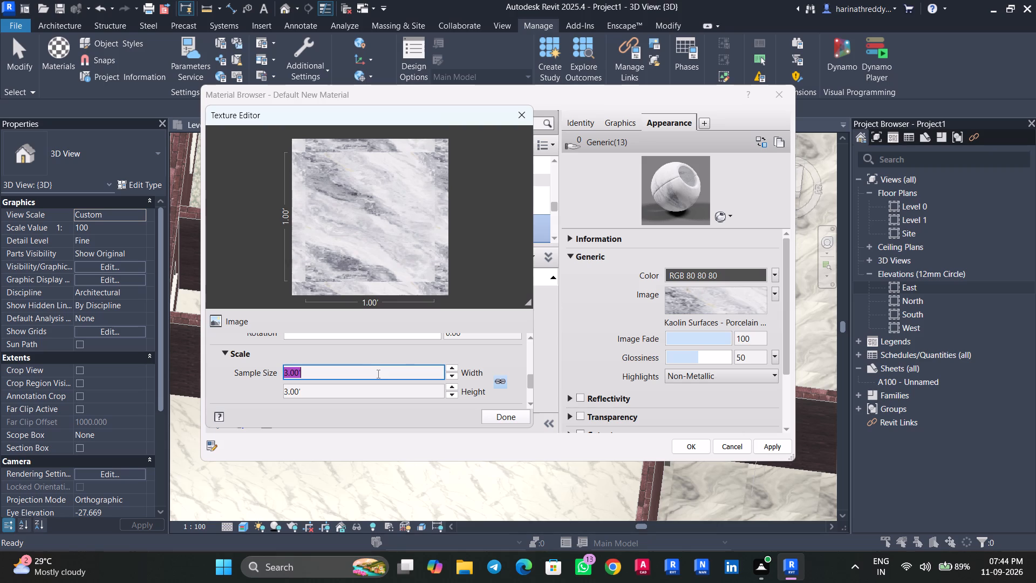
{"action": "left_click", "coordinate": [500, 416]}
{"action": "left_click", "coordinate": [772, 447]}
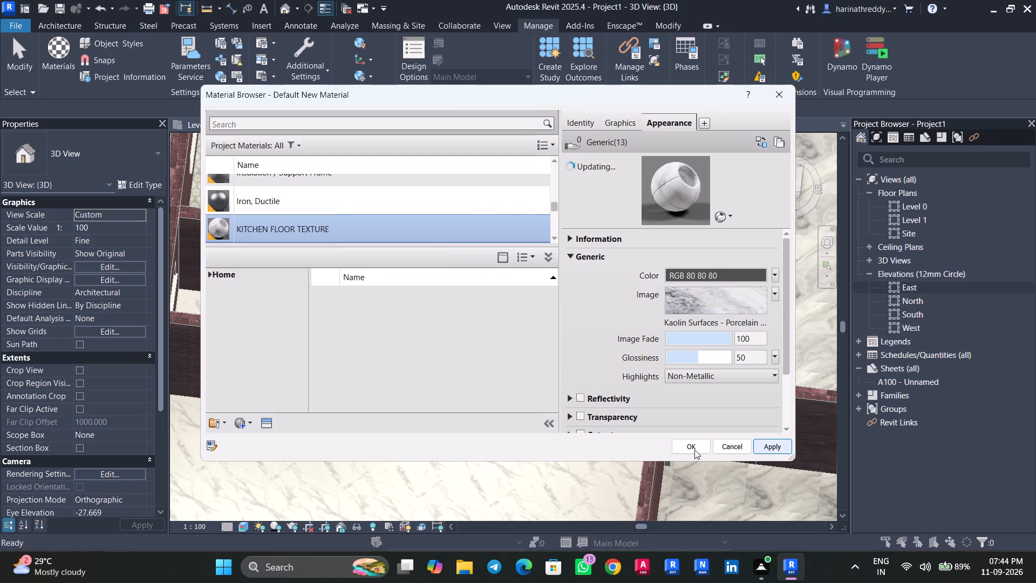
{"action": "left_click", "coordinate": [689, 445]}
Assign KITCHEN FLOOR TEXTURE to the Finish 2 [5] layer of the KITCHEN FLOOR type and accept the type changes.
{"action": "left_click", "coordinate": [475, 269]}
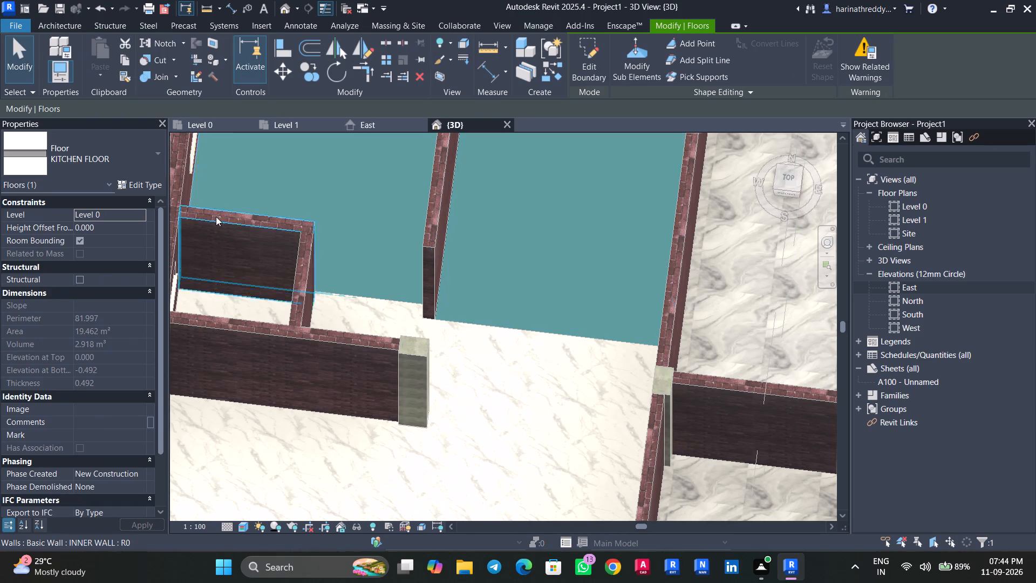
{"action": "left_click", "coordinate": [133, 182]}
{"action": "left_click", "coordinate": [771, 248]}
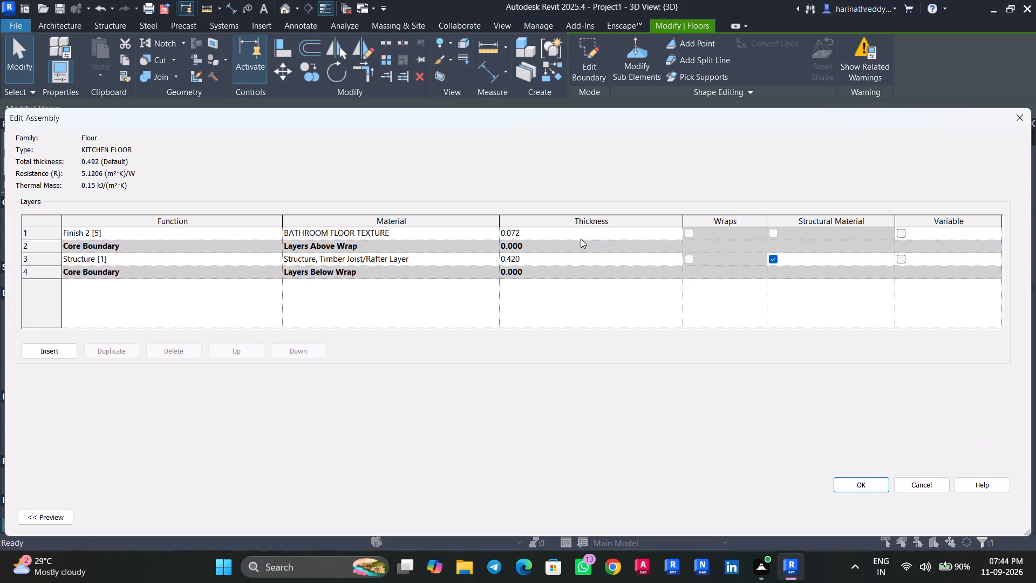
{"action": "left_click", "coordinate": [494, 236]}
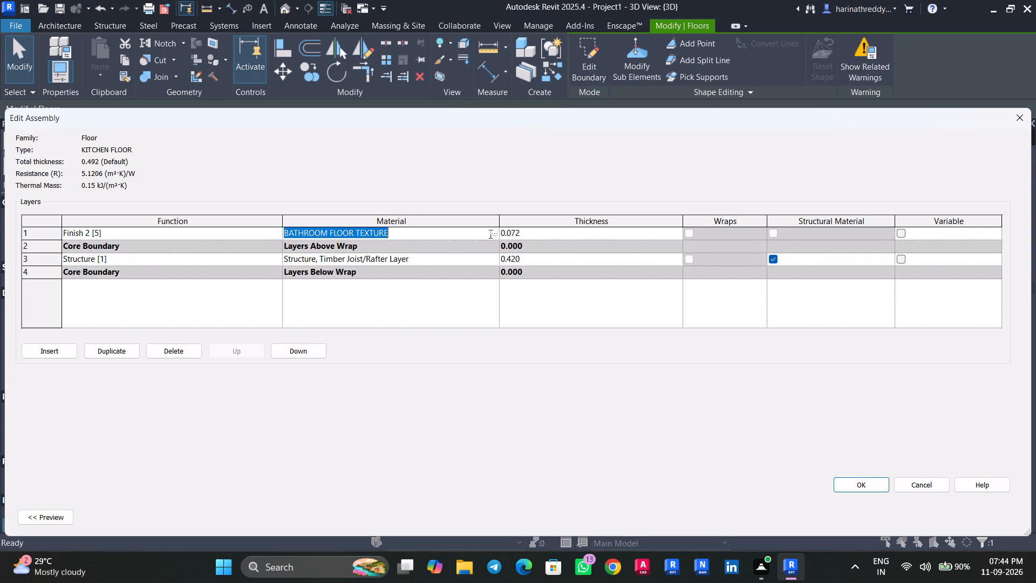
{"action": "left_click", "coordinate": [493, 233]}
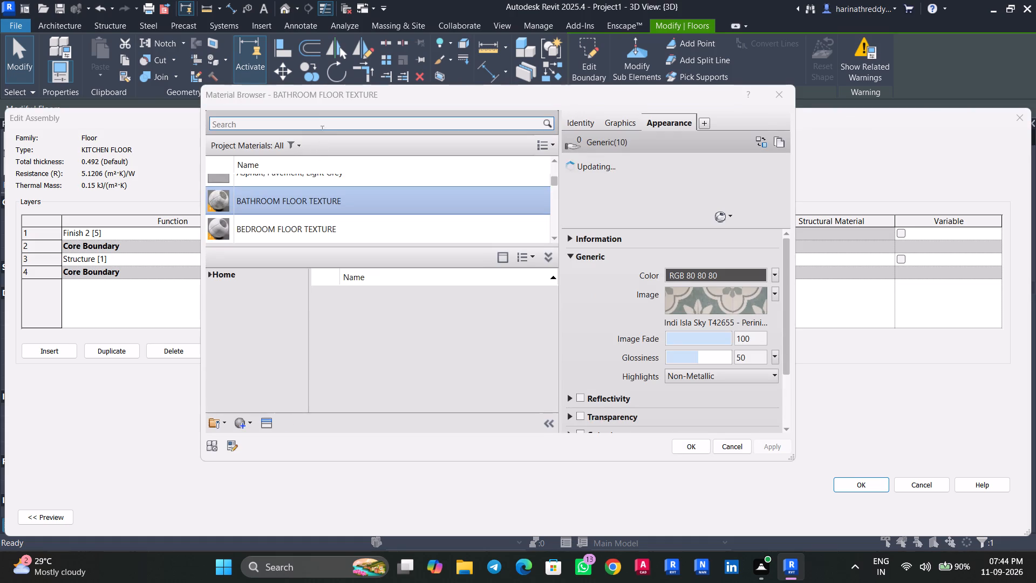
{"action": "left_click", "coordinate": [321, 127]}
{"action": "type", "text": "KIT"}
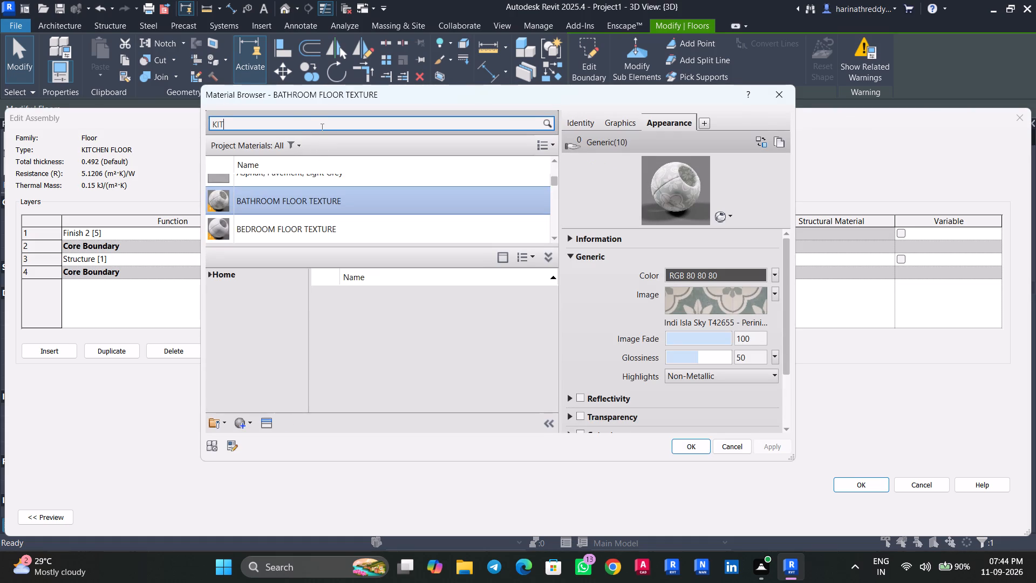
{"action": "left_click", "coordinate": [298, 202]}
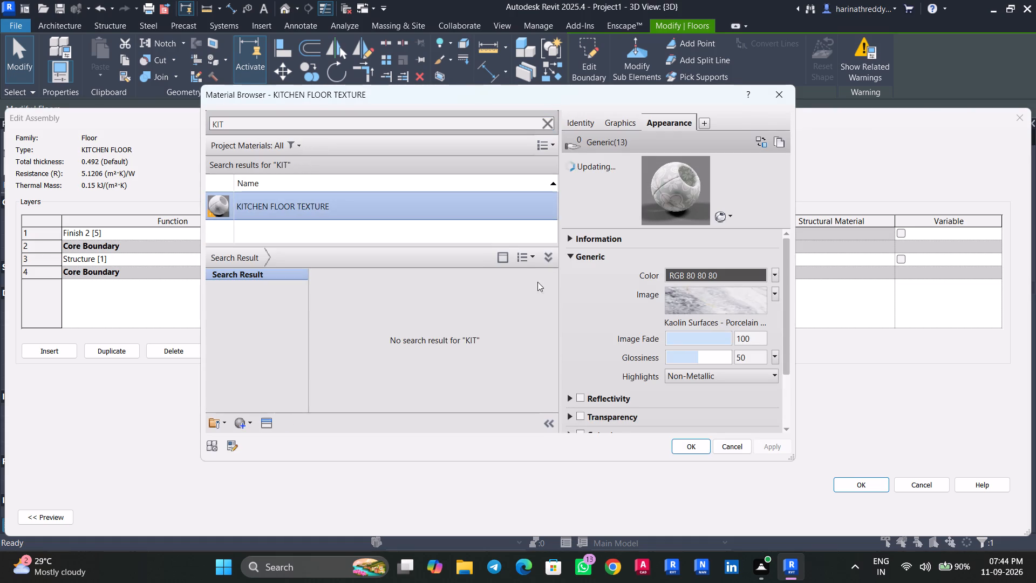
{"action": "left_click", "coordinate": [704, 448]}
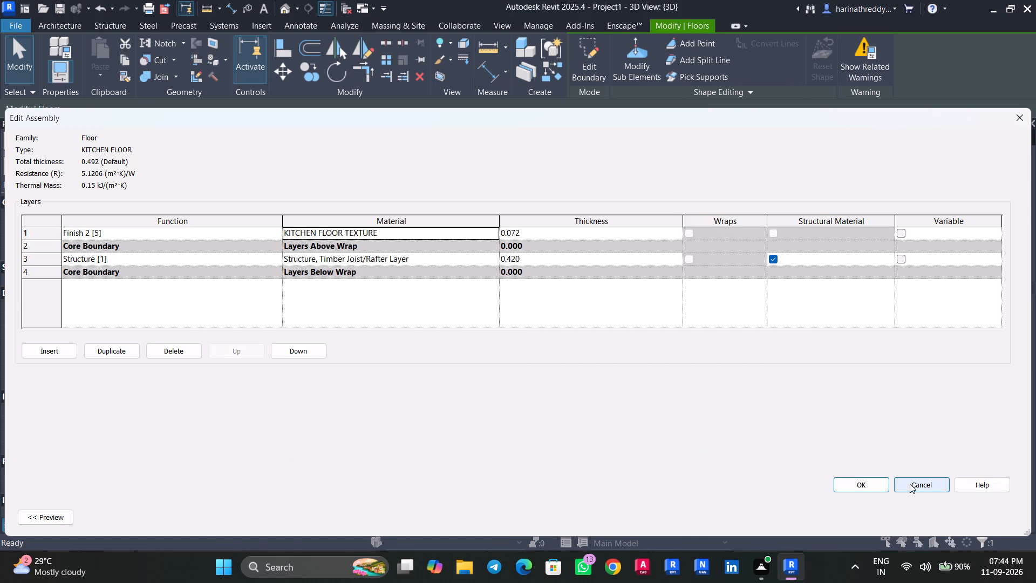
{"action": "left_click", "coordinate": [874, 488]}
{"action": "left_click", "coordinate": [1019, 513]}
{"action": "left_click", "coordinate": [879, 518]}
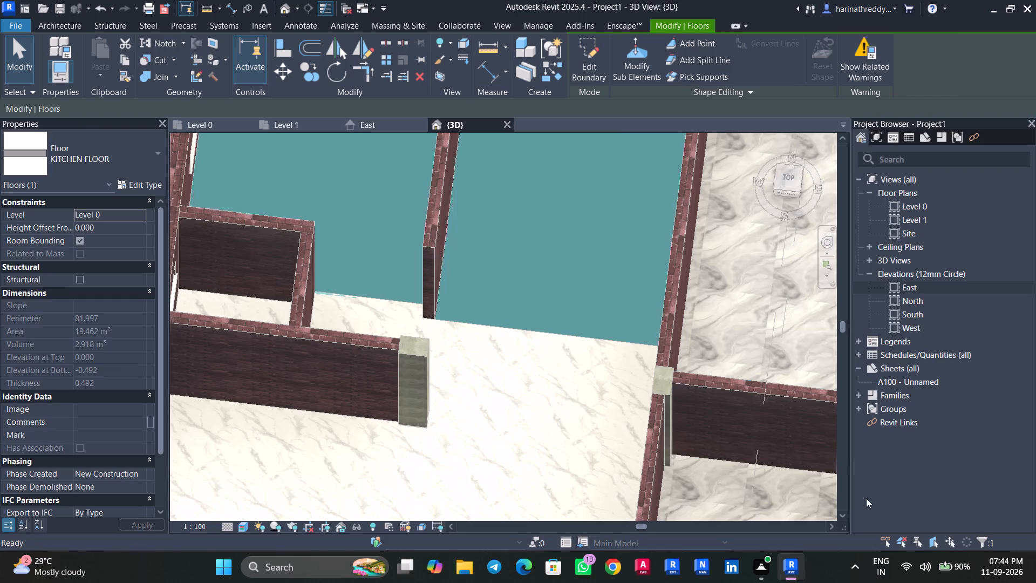
{"action": "key", "text": "Escape"}
Examine the floor textures across the kitchen, living room, bedrooms and bathrooms in the 3D view.
{"action": "scroll", "coordinate": [395, 307], "scroll_direction": "down", "scroll_amount": 5}
{"action": "scroll", "coordinate": [434, 307], "scroll_direction": "up", "scroll_amount": 1, "text": "shift"}
{"action": "middle_click_drag", "start_coordinate": [439, 307], "coordinate": [467, 267], "text": "shift"}
{"action": "scroll", "coordinate": [475, 201], "scroll_direction": "up", "scroll_amount": 3}
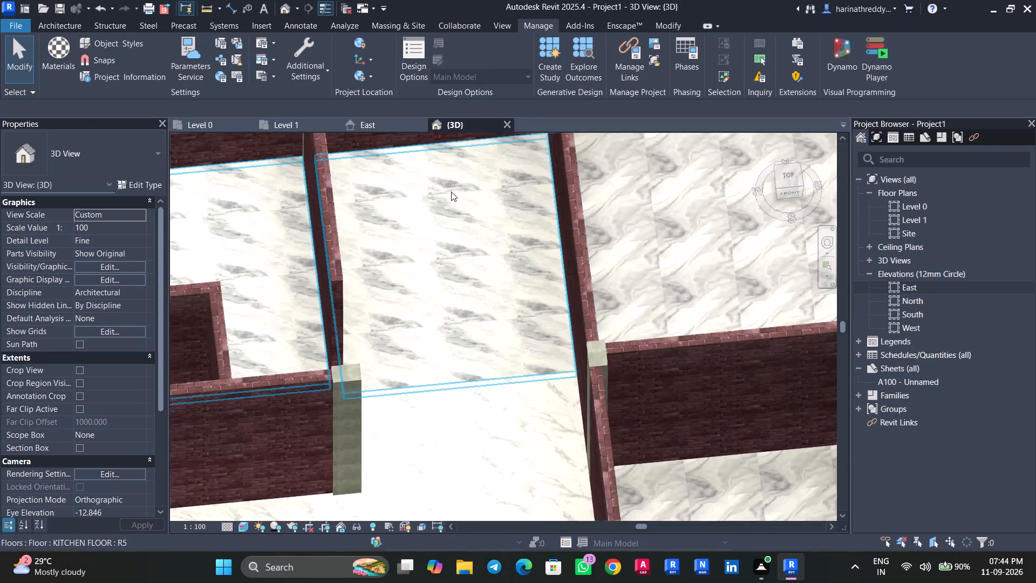
{"action": "scroll", "coordinate": [451, 192], "scroll_direction": "up", "scroll_amount": 3}
{"action": "scroll", "coordinate": [420, 198], "scroll_direction": "down", "scroll_amount": 1}
{"action": "scroll", "coordinate": [420, 198], "scroll_direction": "up", "scroll_amount": 7}
{"action": "scroll", "coordinate": [454, 365], "scroll_direction": "down", "scroll_amount": 8}
{"action": "middle_click_drag", "start_coordinate": [639, 373], "coordinate": [433, 251]}
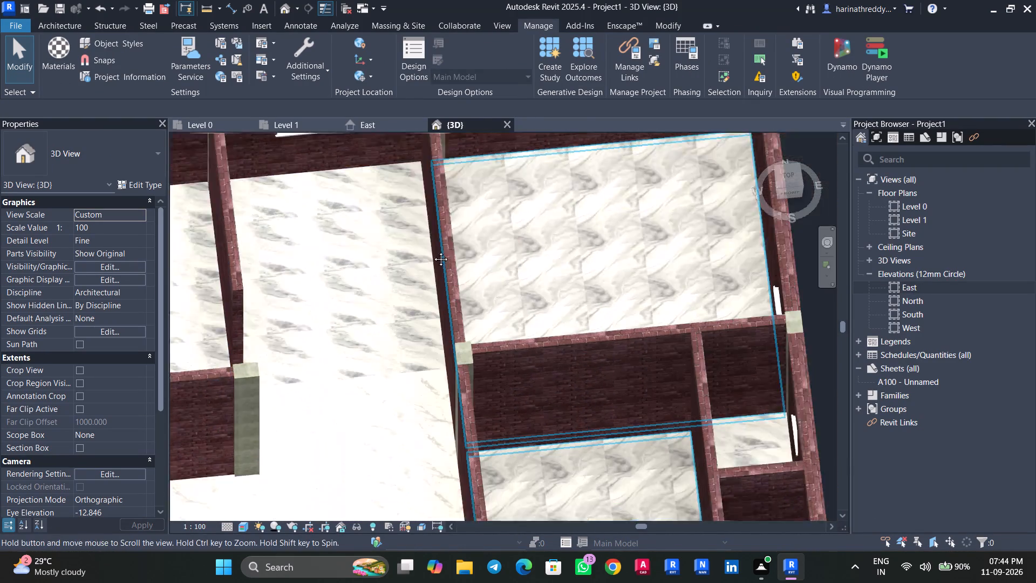
{"action": "middle_click_drag", "start_coordinate": [433, 251], "coordinate": [364, 174]}
{"action": "scroll", "coordinate": [418, 283], "scroll_direction": "down", "scroll_amount": 5}
{"action": "middle_click_drag", "start_coordinate": [603, 338], "coordinate": [550, 402], "text": "shift"}
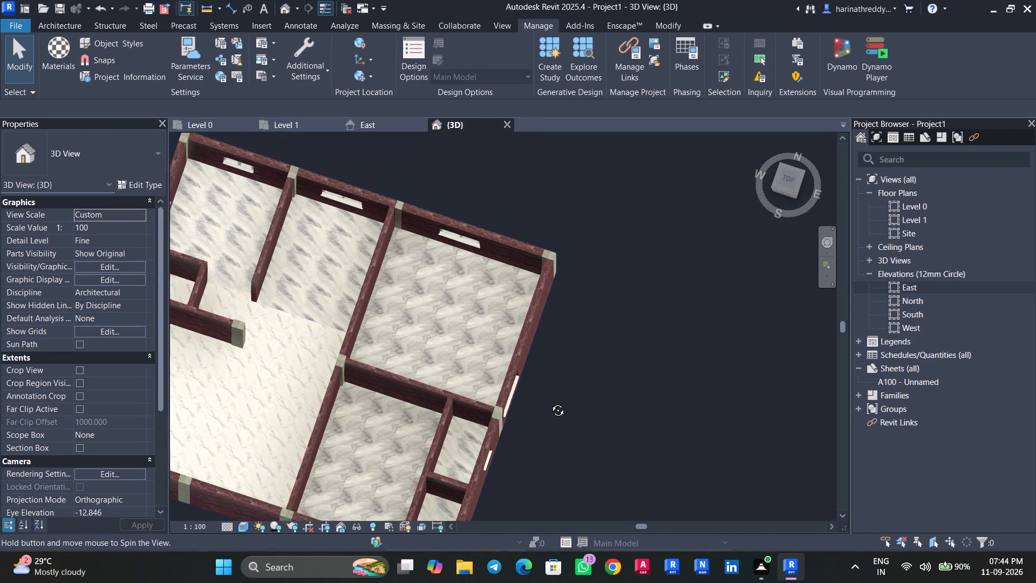
{"action": "middle_click_drag", "start_coordinate": [550, 402], "coordinate": [557, 364], "text": "shift"}
{"action": "scroll", "coordinate": [473, 425], "scroll_direction": "up", "scroll_amount": 2}
{"action": "scroll", "coordinate": [473, 425], "scroll_direction": "down", "scroll_amount": 1}
{"action": "scroll", "coordinate": [473, 425], "scroll_direction": "up", "scroll_amount": 1}
Change the floor of the two small bathrooms beside the bedroom to the TOILET FLOOR type.
{"action": "left_click", "coordinate": [473, 425]}
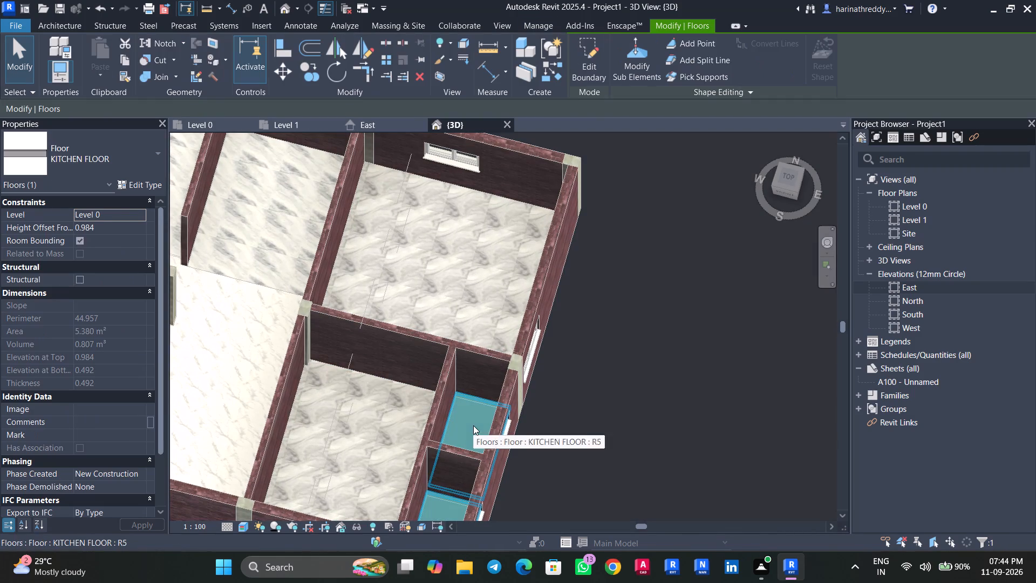
{"action": "key", "text": "Escape"}
{"action": "left_click", "coordinate": [471, 415]}
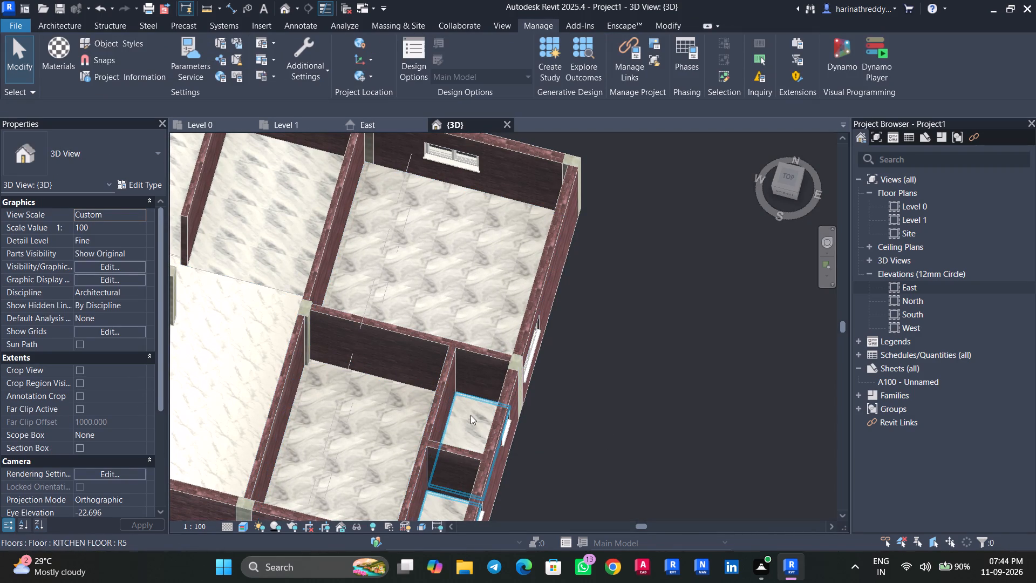
{"action": "left_click", "coordinate": [90, 155]}
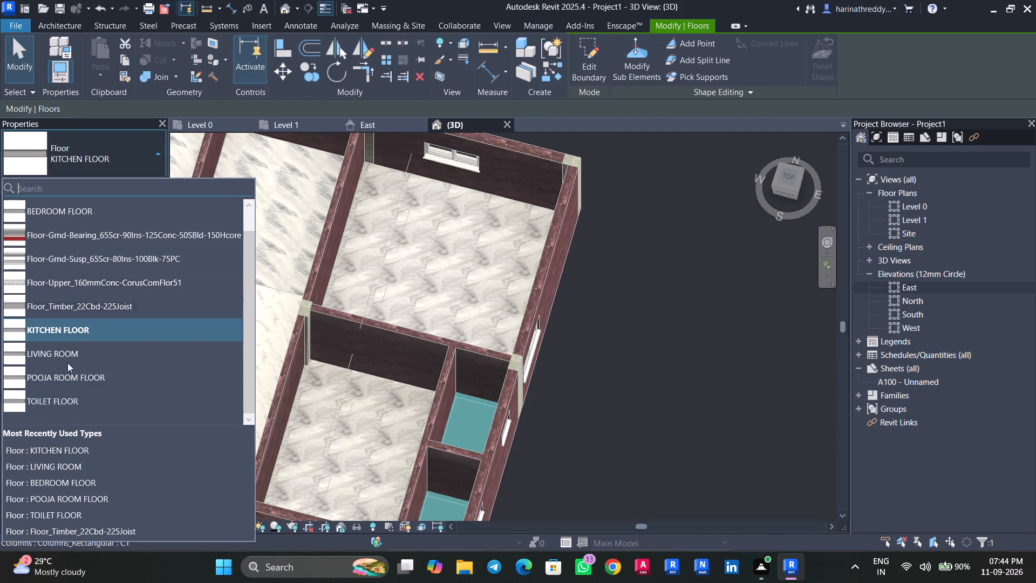
{"action": "left_click", "coordinate": [80, 400]}
{"action": "key", "text": "Escape"}
{"action": "scroll", "coordinate": [425, 443], "scroll_direction": "up", "scroll_amount": 1}
{"action": "scroll", "coordinate": [428, 438], "scroll_direction": "down", "scroll_amount": 1}
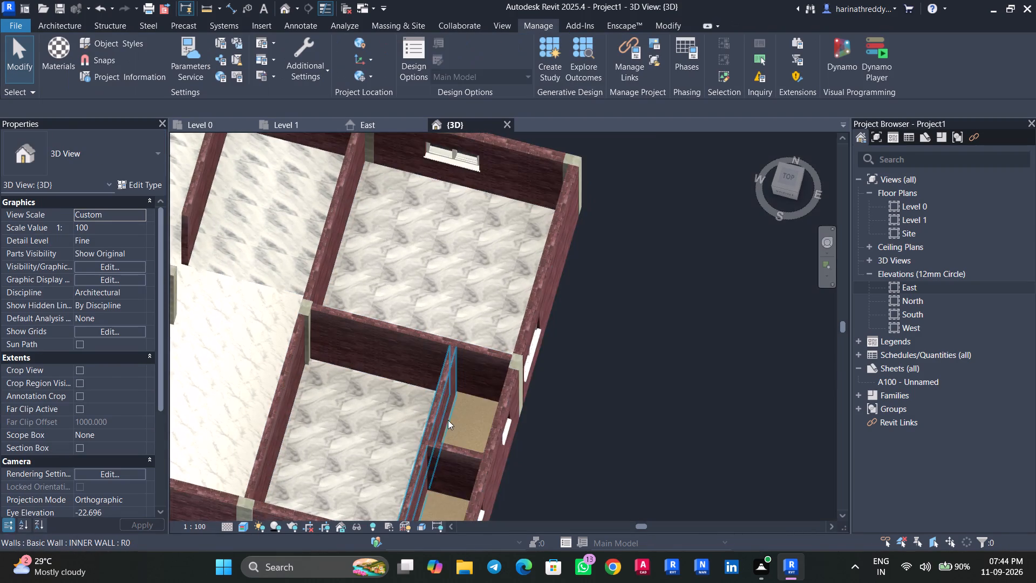
Examine the kitchen, living room, bedroom and bathroom floor textures closely in the 3D view.
{"action": "scroll", "coordinate": [451, 419], "scroll_direction": "up", "scroll_amount": 4}
{"action": "scroll", "coordinate": [453, 415], "scroll_direction": "down", "scroll_amount": 8}
{"action": "scroll", "coordinate": [303, 269], "scroll_direction": "up", "scroll_amount": 7}
{"action": "scroll", "coordinate": [373, 334], "scroll_direction": "down", "scroll_amount": 1}
{"action": "scroll", "coordinate": [373, 334], "scroll_direction": "up", "scroll_amount": 4}
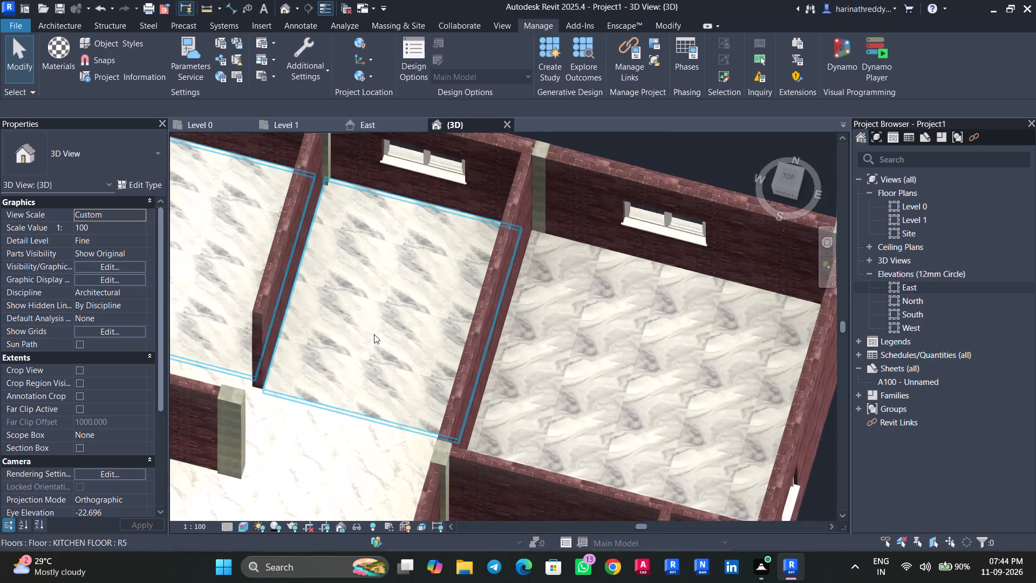
{"action": "scroll", "coordinate": [374, 334], "scroll_direction": "up", "scroll_amount": 4}
{"action": "middle_click_drag", "start_coordinate": [372, 370], "coordinate": [485, 1]}
{"action": "scroll", "coordinate": [444, 147], "scroll_direction": "up", "scroll_amount": 1}
{"action": "scroll", "coordinate": [414, 262], "scroll_direction": "down", "scroll_amount": 4}
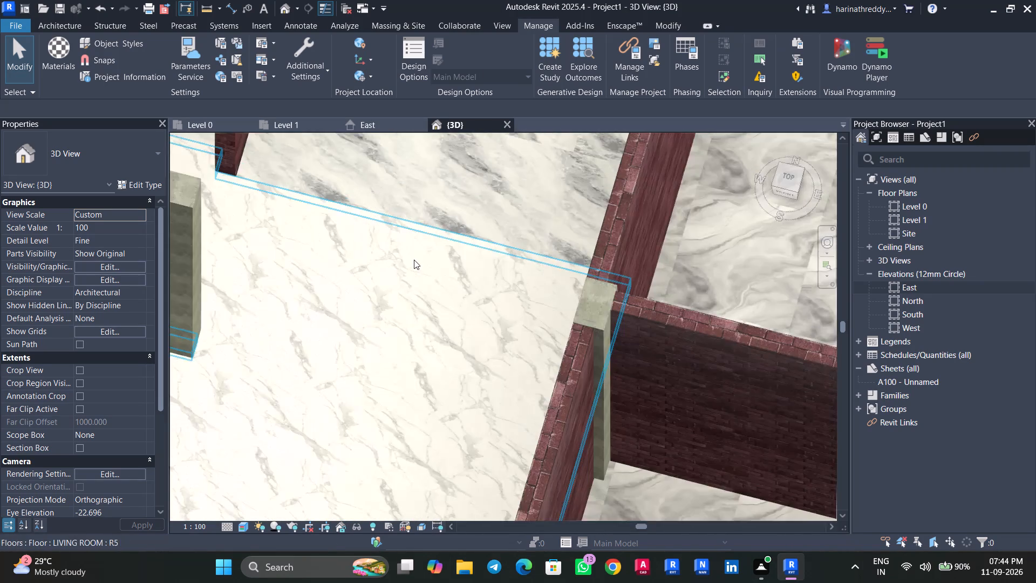
{"action": "scroll", "coordinate": [414, 260], "scroll_direction": "down", "scroll_amount": 3}
{"action": "middle_click_drag", "start_coordinate": [414, 259], "coordinate": [214, 101]}
{"action": "scroll", "coordinate": [414, 258], "scroll_direction": "up", "scroll_amount": 1}
{"action": "middle_click_drag", "start_coordinate": [490, 304], "coordinate": [314, 328]}
{"action": "scroll", "coordinate": [310, 328], "scroll_direction": "down", "scroll_amount": 3}
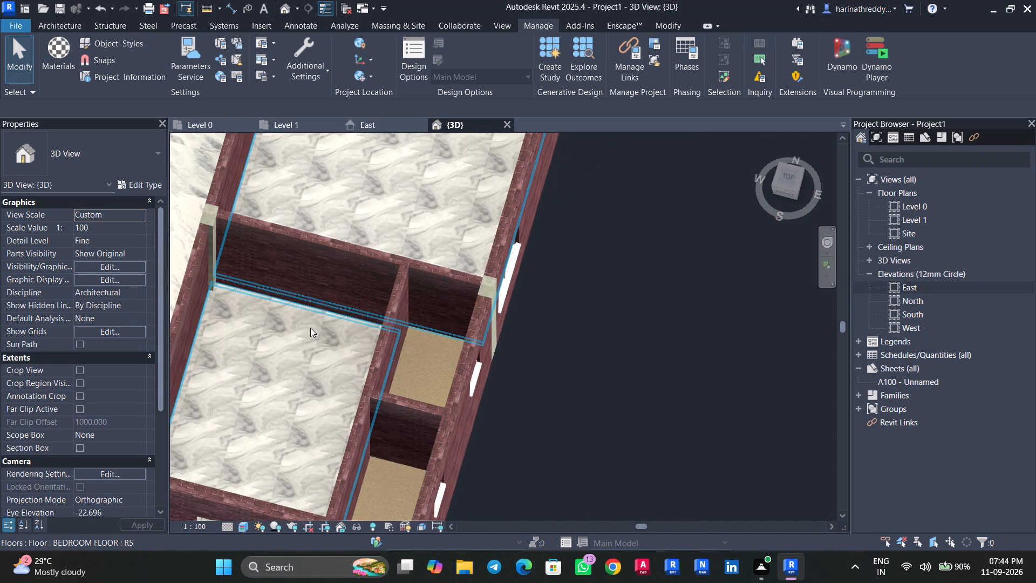
{"action": "scroll", "coordinate": [297, 356], "scroll_direction": "down", "scroll_amount": 1}
{"action": "scroll", "coordinate": [298, 356], "scroll_direction": "up", "scroll_amount": 8}
{"action": "scroll", "coordinate": [302, 356], "scroll_direction": "down", "scroll_amount": 1}
{"action": "scroll", "coordinate": [302, 356], "scroll_direction": "up", "scroll_amount": 2}
{"action": "scroll", "coordinate": [303, 354], "scroll_direction": "down", "scroll_amount": 10}
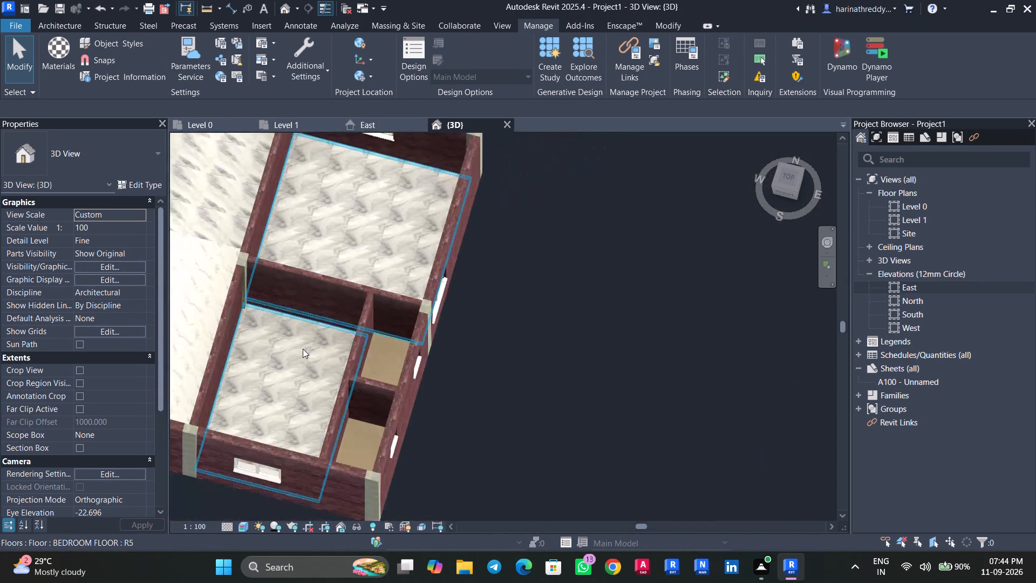
{"action": "scroll", "coordinate": [303, 349], "scroll_direction": "down", "scroll_amount": 3}
{"action": "scroll", "coordinate": [303, 347], "scroll_direction": "up", "scroll_amount": 1}
{"action": "scroll", "coordinate": [217, 201], "scroll_direction": "up", "scroll_amount": 5}
{"action": "scroll", "coordinate": [218, 201], "scroll_direction": "down", "scroll_amount": 1}
{"action": "scroll", "coordinate": [218, 201], "scroll_direction": "up", "scroll_amount": 3}
{"action": "scroll", "coordinate": [217, 202], "scroll_direction": "down", "scroll_amount": 1}
{"action": "scroll", "coordinate": [217, 202], "scroll_direction": "up", "scroll_amount": 3}
{"action": "scroll", "coordinate": [216, 203], "scroll_direction": "down", "scroll_amount": 1}
{"action": "scroll", "coordinate": [216, 203], "scroll_direction": "up", "scroll_amount": 2}
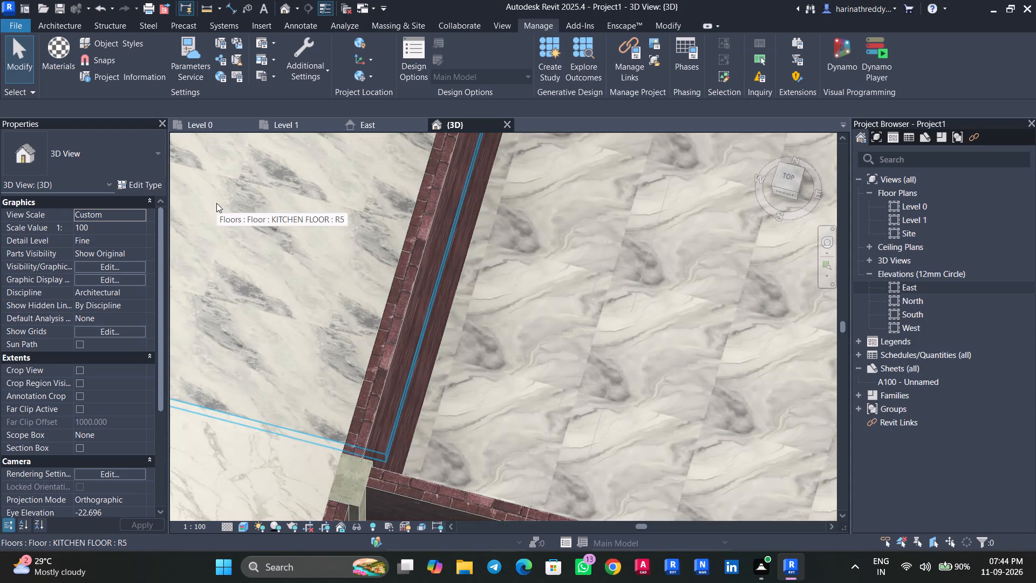
{"action": "scroll", "coordinate": [216, 203], "scroll_direction": "down", "scroll_amount": 2}
{"action": "scroll", "coordinate": [216, 203], "scroll_direction": "up", "scroll_amount": 1}
{"action": "scroll", "coordinate": [216, 203], "scroll_direction": "down", "scroll_amount": 11}
Search the materials for TOI for the Finish 2 [5] layer of the TOILET FLOOR type on the small bathroom's floor.
{"action": "middle_click_drag", "start_coordinate": [405, 348], "coordinate": [458, 315], "text": "shift"}
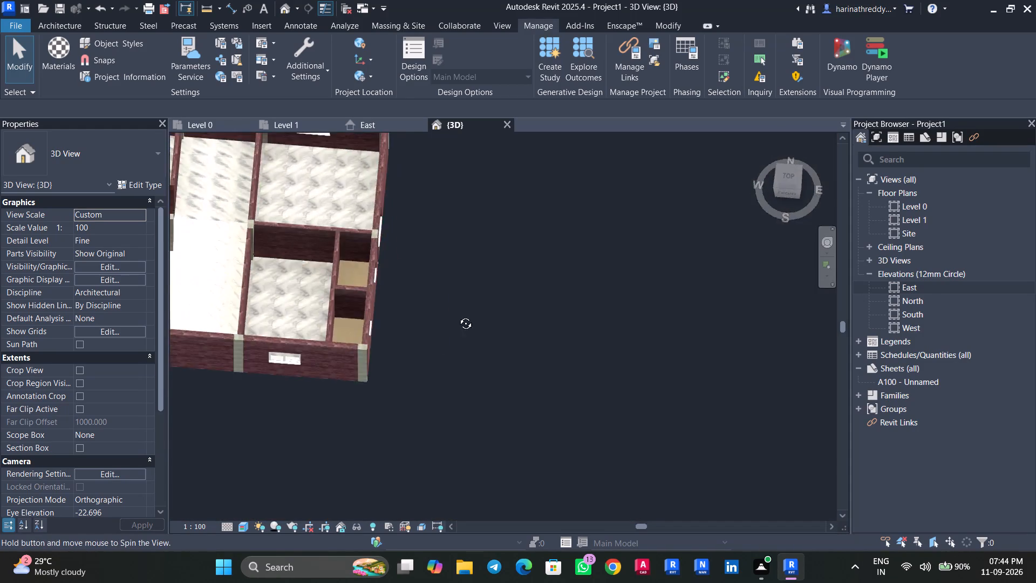
{"action": "middle_click_drag", "start_coordinate": [458, 315], "coordinate": [531, 259], "text": "shift"}
{"action": "middle_click_drag", "start_coordinate": [516, 259], "coordinate": [644, 502]}
{"action": "scroll", "coordinate": [445, 326], "scroll_direction": "up", "scroll_amount": 10}
{"action": "scroll", "coordinate": [444, 333], "scroll_direction": "up", "scroll_amount": 1, "text": "shift"}
{"action": "middle_click_drag", "start_coordinate": [444, 336], "coordinate": [432, 436], "text": "shift"}
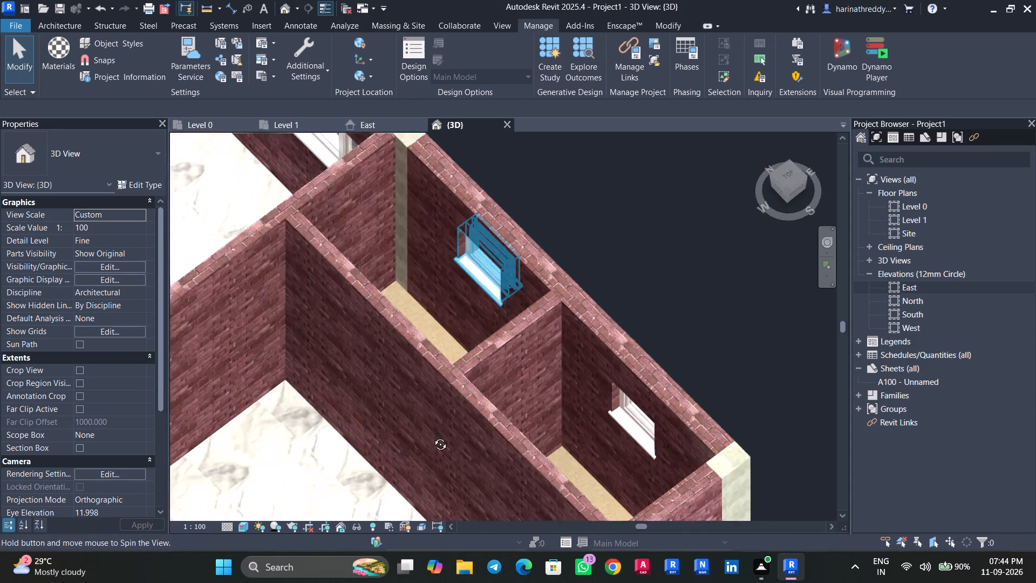
{"action": "middle_click_drag", "start_coordinate": [432, 436], "coordinate": [431, 467], "text": "shift"}
{"action": "left_click", "coordinate": [455, 338]}
{"action": "left_click", "coordinate": [136, 178]}
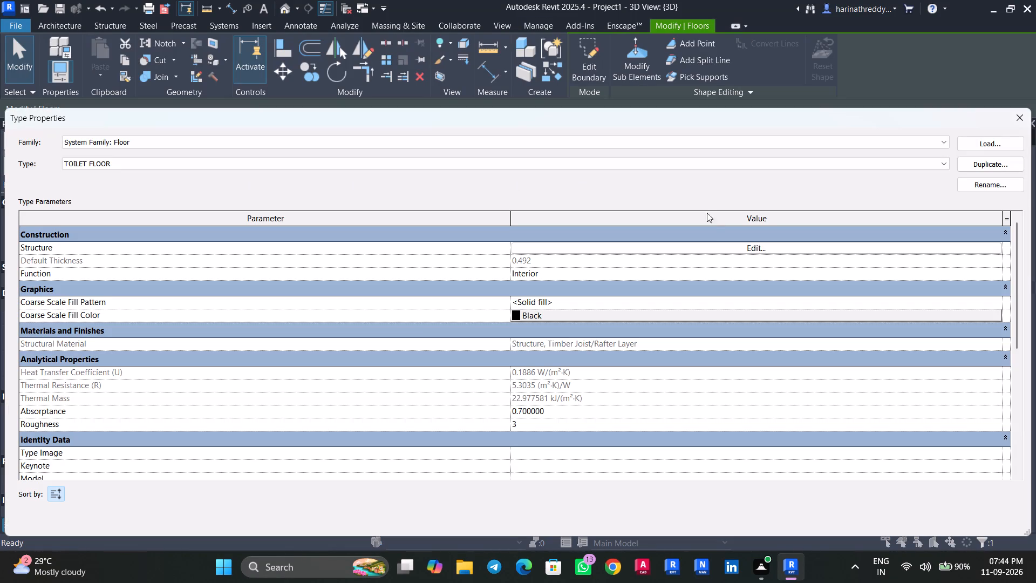
{"action": "left_click", "coordinate": [745, 245]}
{"action": "left_click", "coordinate": [496, 233]}
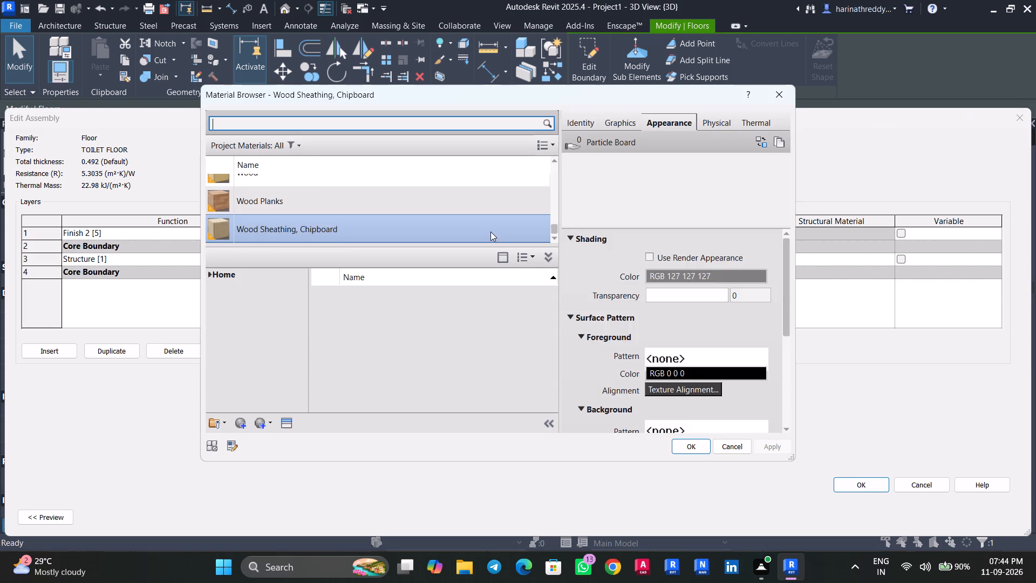
{"action": "left_click", "coordinate": [290, 126]}
{"action": "type", "text": "TO"}
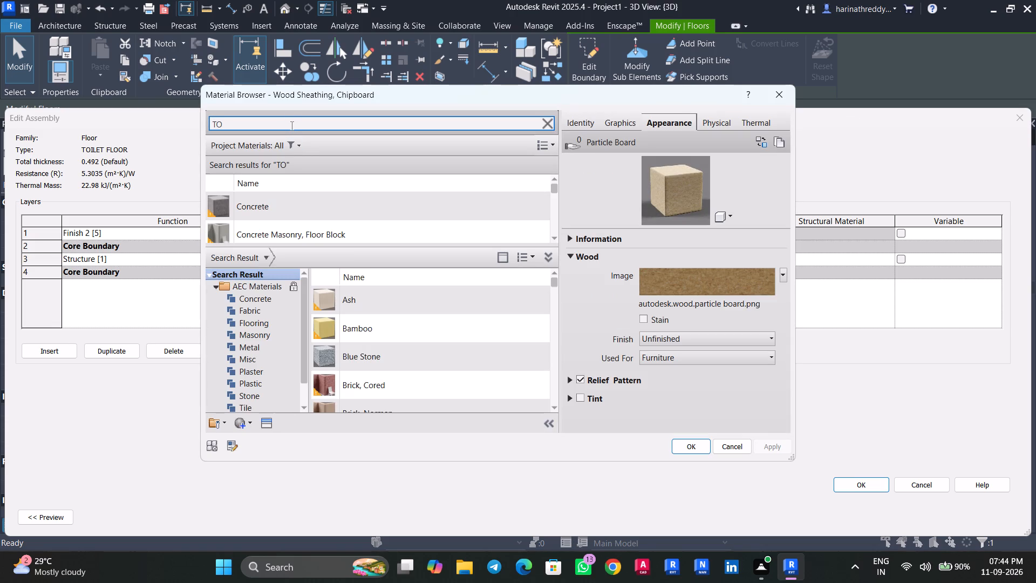
{"action": "key", "text": "i"}
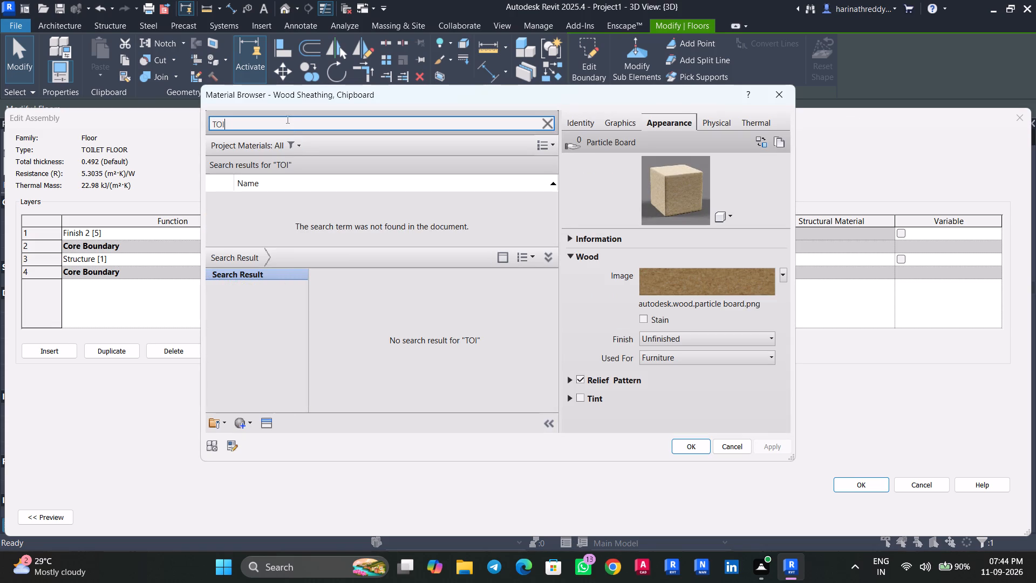
{"action": "left_click", "coordinate": [778, 96]}
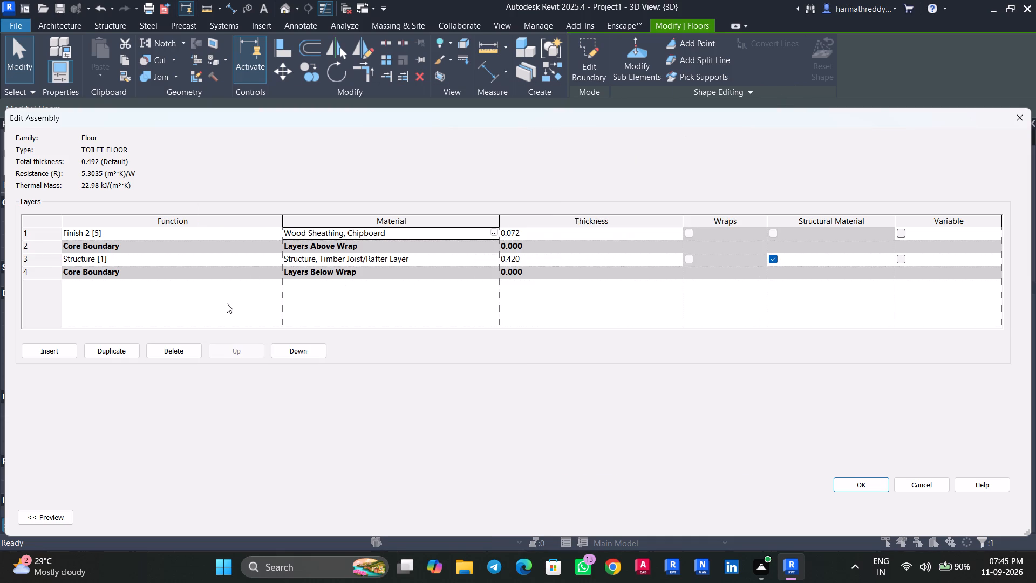
Browse the project materials for a toilet texture for the Finish 2 [5] layer, and leave the TOILET FLOOR type without applying edits.
{"action": "left_click", "coordinate": [493, 231]}
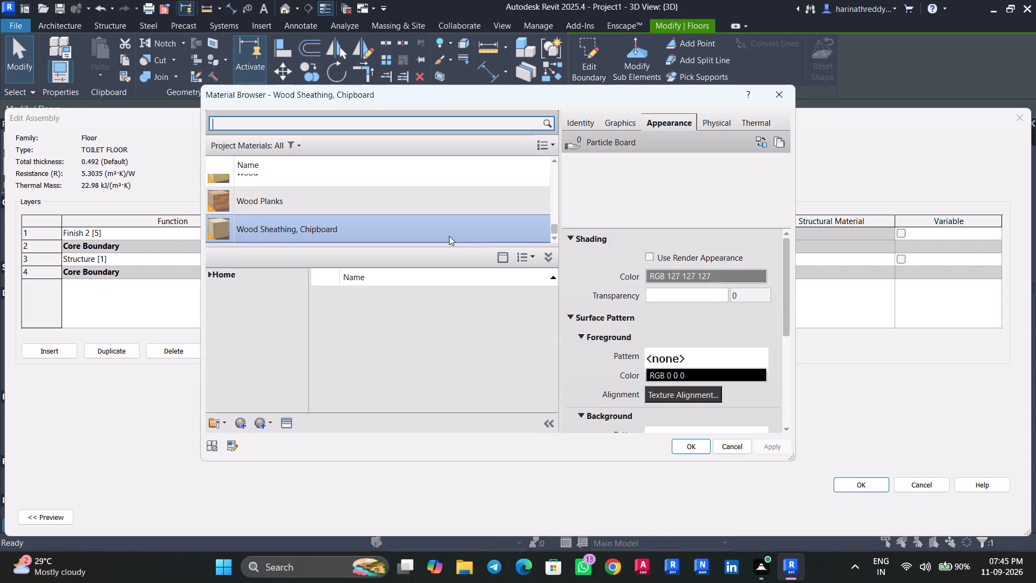
{"action": "scroll", "coordinate": [230, 188], "scroll_direction": "down", "scroll_amount": 2}
{"action": "scroll", "coordinate": [236, 189], "scroll_direction": "up", "scroll_amount": 5}
{"action": "scroll", "coordinate": [236, 189], "scroll_direction": "down", "scroll_amount": 1}
{"action": "scroll", "coordinate": [236, 189], "scroll_direction": "up", "scroll_amount": 20}
{"action": "scroll", "coordinate": [236, 189], "scroll_direction": "up", "scroll_amount": 2}
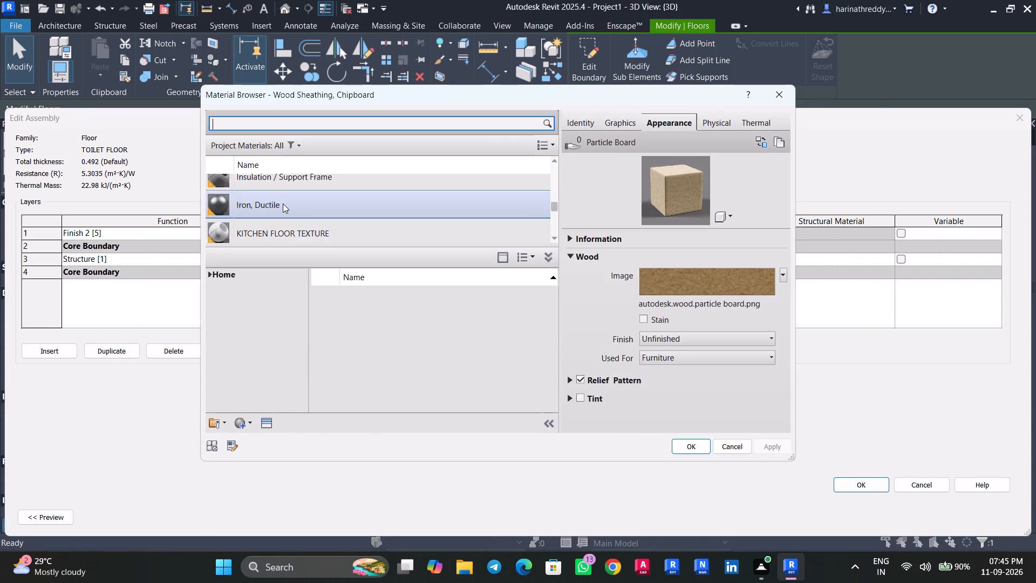
{"action": "scroll", "coordinate": [283, 204], "scroll_direction": "up", "scroll_amount": 20}
{"action": "scroll", "coordinate": [283, 204], "scroll_direction": "up", "scroll_amount": 15}
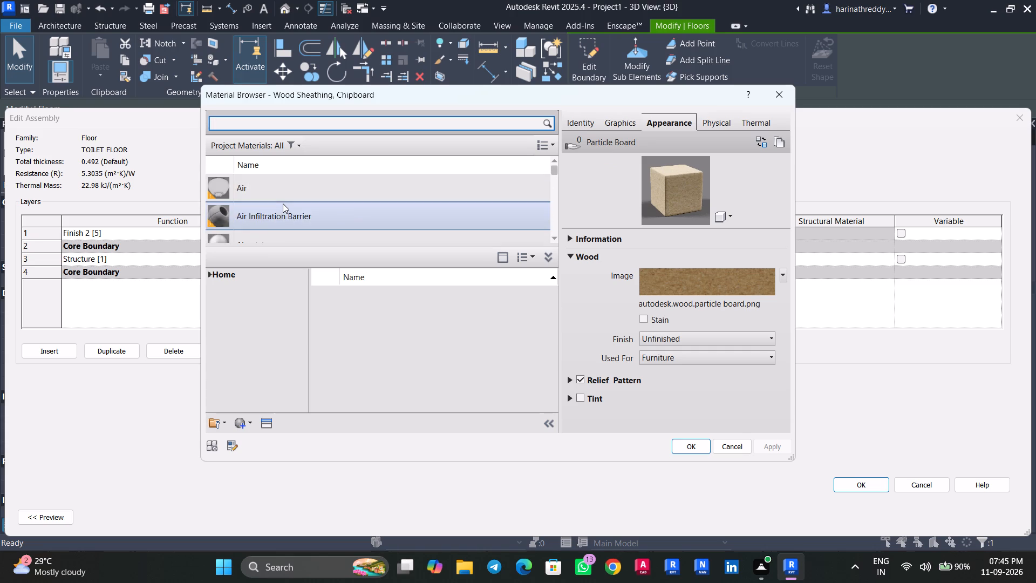
{"action": "scroll", "coordinate": [283, 204], "scroll_direction": "down", "scroll_amount": 20}
{"action": "scroll", "coordinate": [283, 204], "scroll_direction": "down", "scroll_amount": 18}
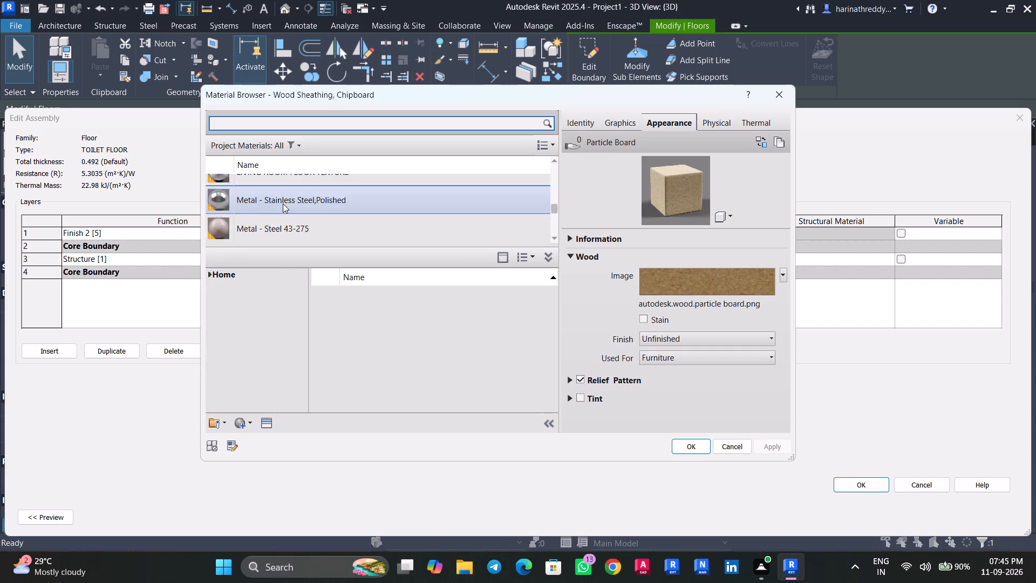
{"action": "scroll", "coordinate": [283, 204], "scroll_direction": "down", "scroll_amount": 20}
{"action": "scroll", "coordinate": [283, 204], "scroll_direction": "down", "scroll_amount": 2}
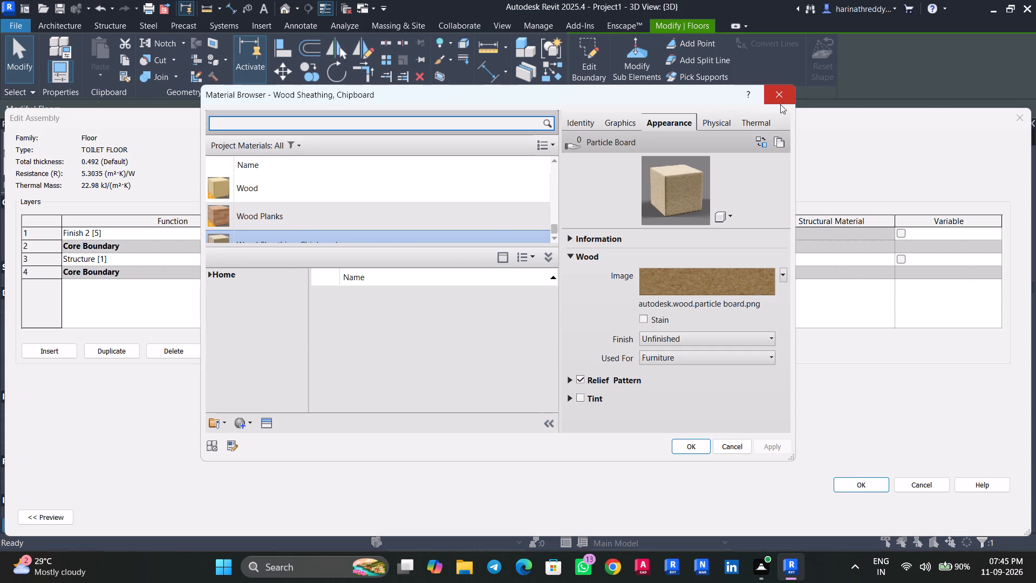
{"action": "left_click", "coordinate": [779, 101]}
{"action": "left_click", "coordinate": [919, 480]}
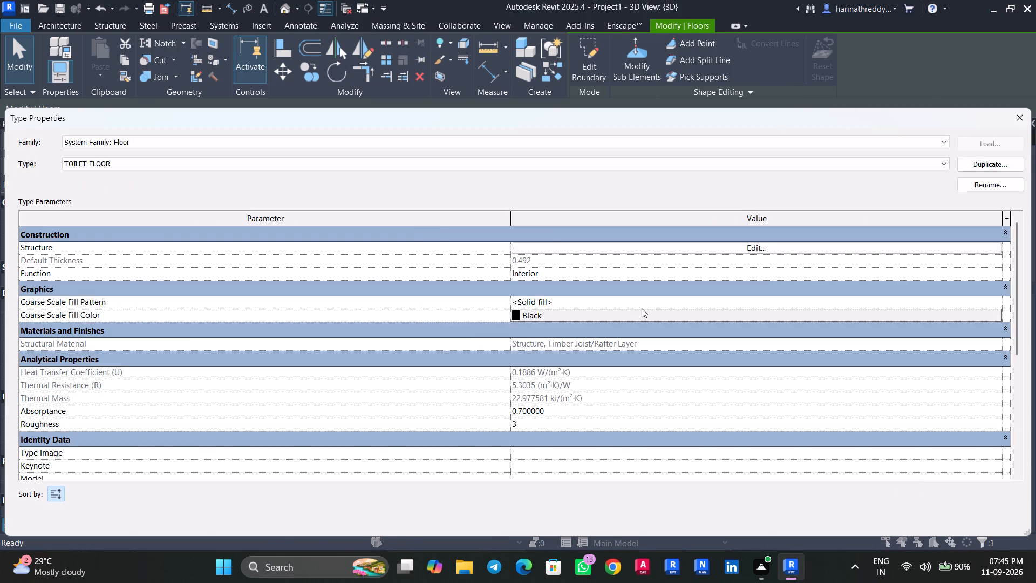
{"action": "key", "text": "Escape"}
{"action": "key", "text": "Escape"}
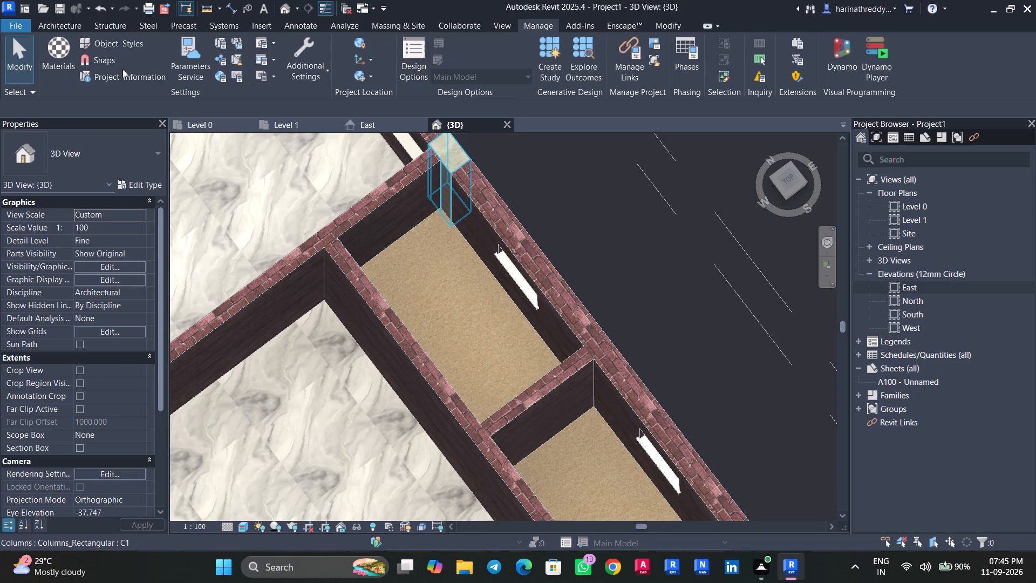
Search the project's materials for TOI and T, and look through the list for a toilet floor texture.
{"action": "left_click", "coordinate": [60, 56]}
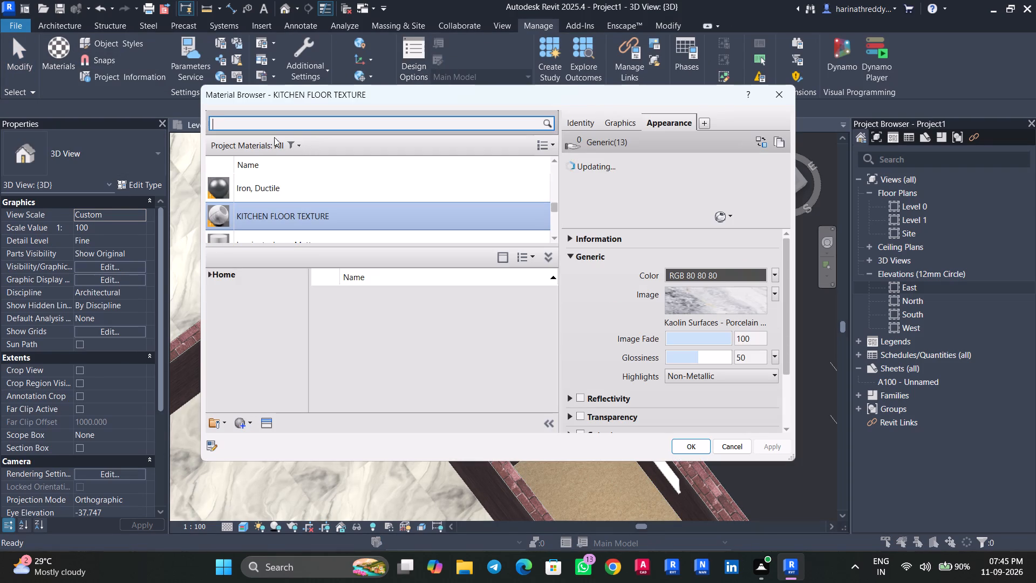
{"action": "left_click", "coordinate": [277, 123]}
{"action": "key", "text": "t"}
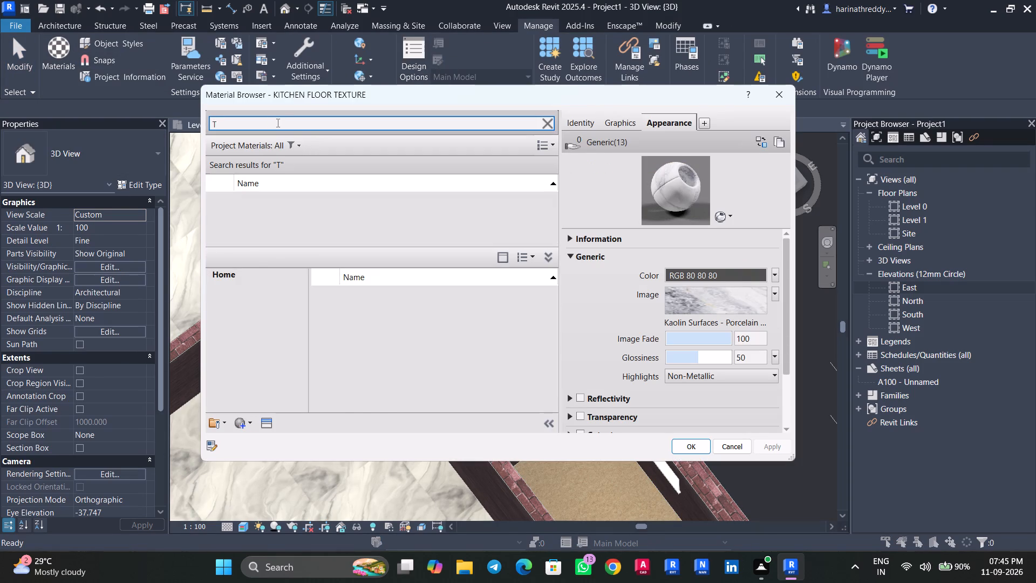
{"action": "key", "text": "o"}
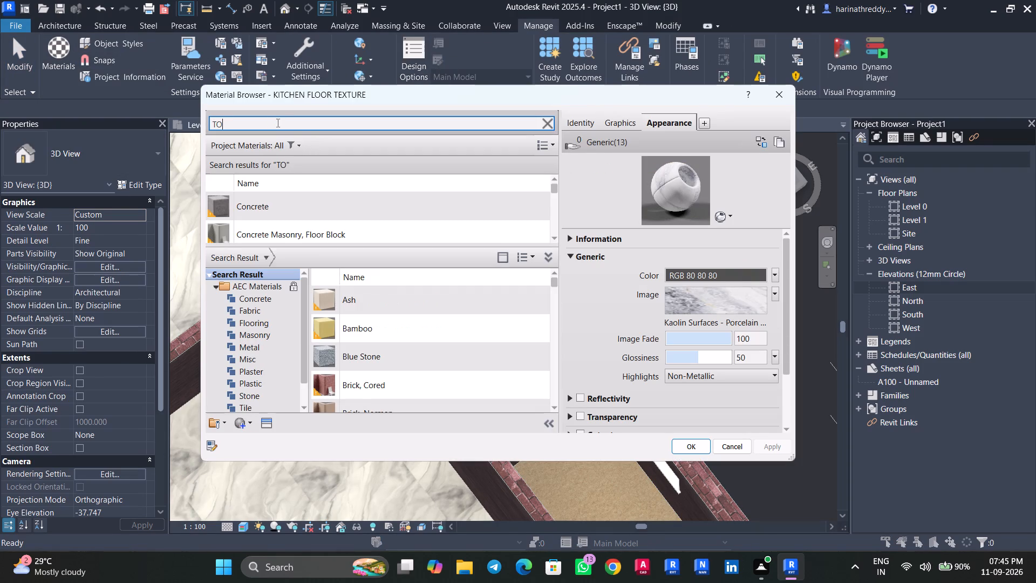
{"action": "key", "text": "i"}
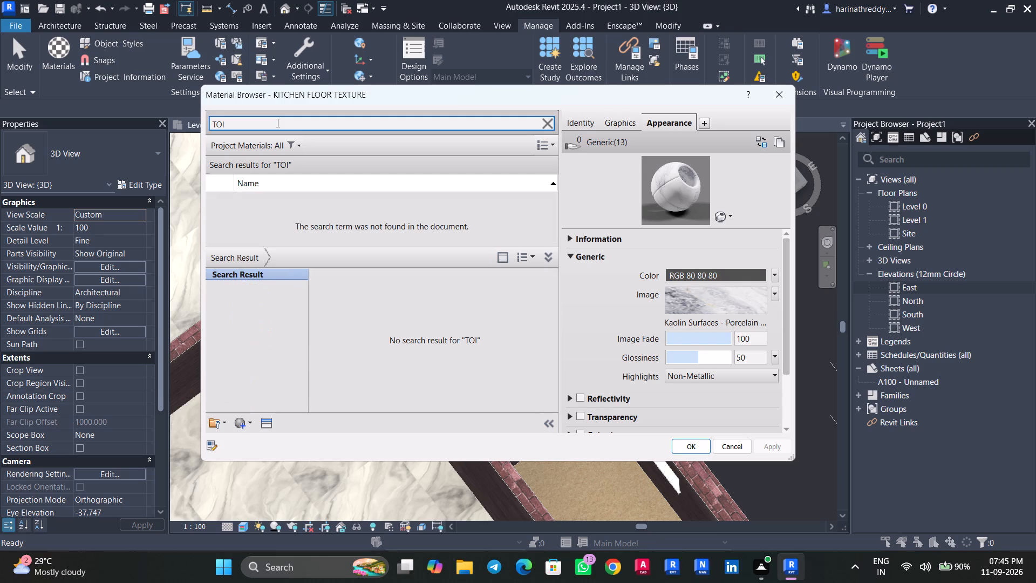
{"action": "key", "text": "BackSpace"}
{"action": "key", "text": "BackSpace"}
{"action": "key", "text": "BackSpace"}
{"action": "key", "text": "BackSpace"}
{"action": "key", "text": "BackSpace"}
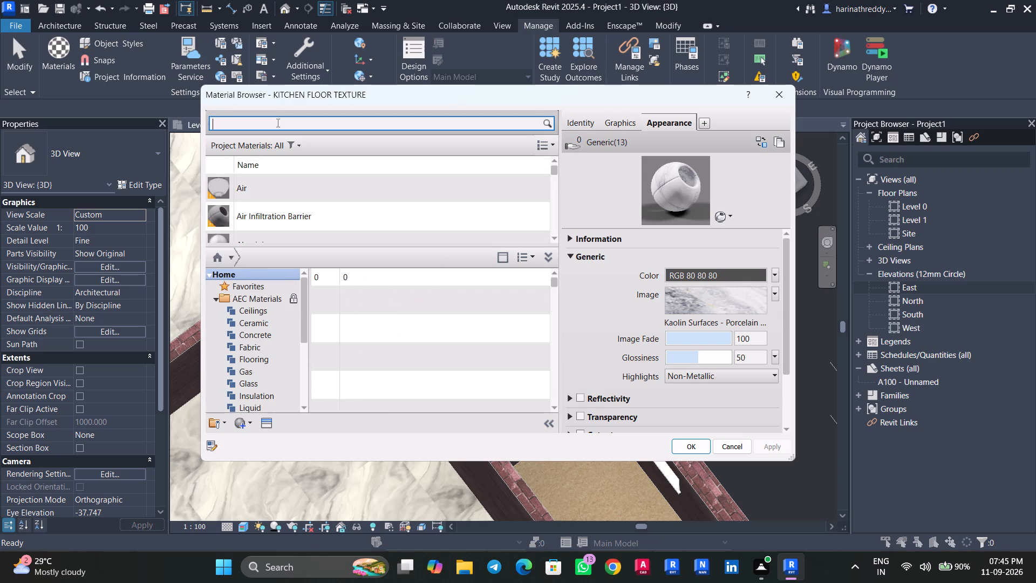
{"action": "key", "text": "t"}
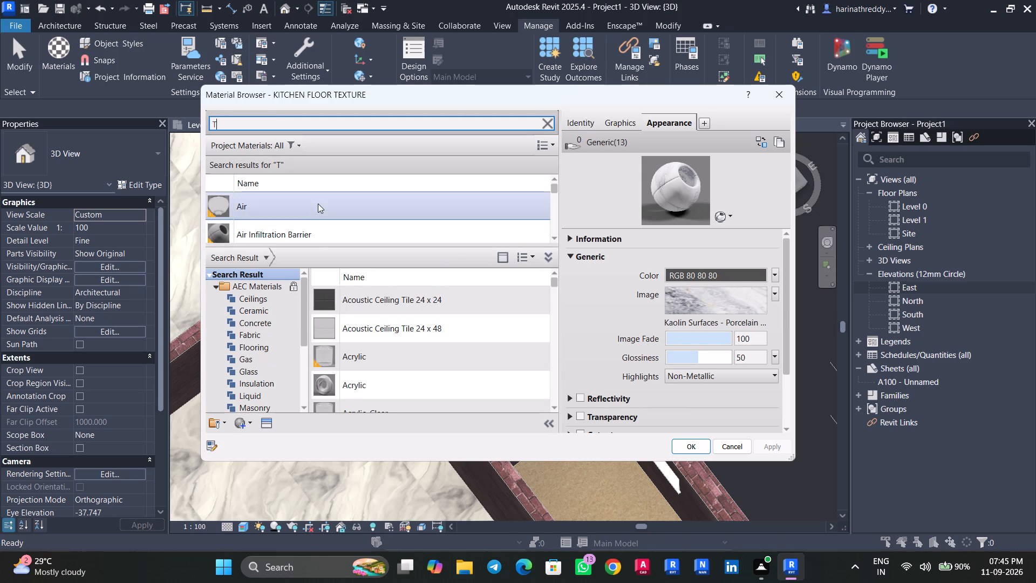
{"action": "scroll", "coordinate": [323, 200], "scroll_direction": "down", "scroll_amount": 2}
{"action": "scroll", "coordinate": [323, 200], "scroll_direction": "up", "scroll_amount": 5}
{"action": "key", "text": "Return"}
{"action": "scroll", "coordinate": [237, 150], "scroll_direction": "down", "scroll_amount": 10}
{"action": "scroll", "coordinate": [267, 188], "scroll_direction": "up", "scroll_amount": 1}
{"action": "scroll", "coordinate": [267, 188], "scroll_direction": "down", "scroll_amount": 9}
{"action": "scroll", "coordinate": [272, 193], "scroll_direction": "up", "scroll_amount": 1}
{"action": "scroll", "coordinate": [272, 193], "scroll_direction": "down", "scroll_amount": 8}
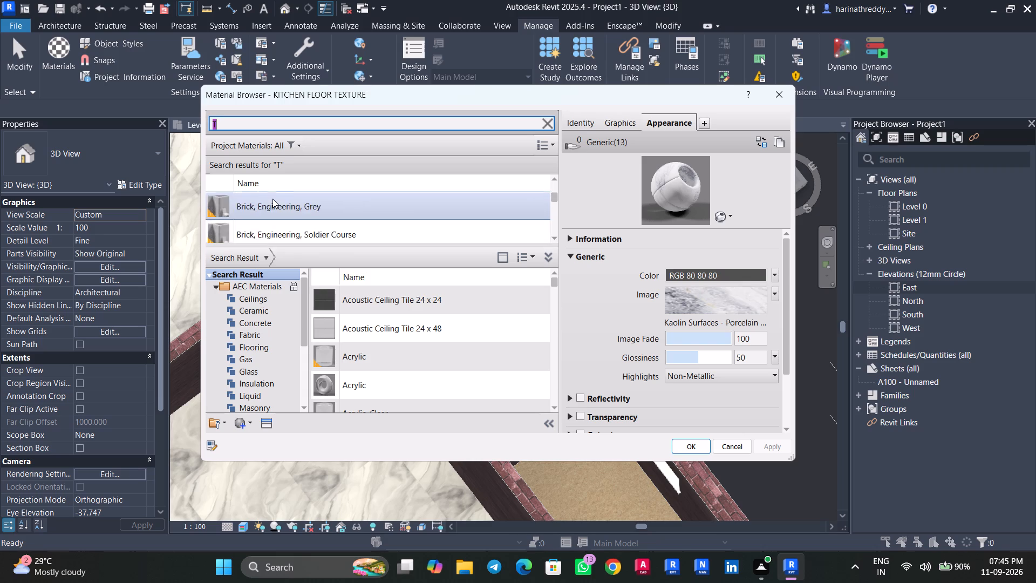
{"action": "scroll", "coordinate": [272, 199], "scroll_direction": "down", "scroll_amount": 20}
{"action": "scroll", "coordinate": [272, 199], "scroll_direction": "down", "scroll_amount": 16}
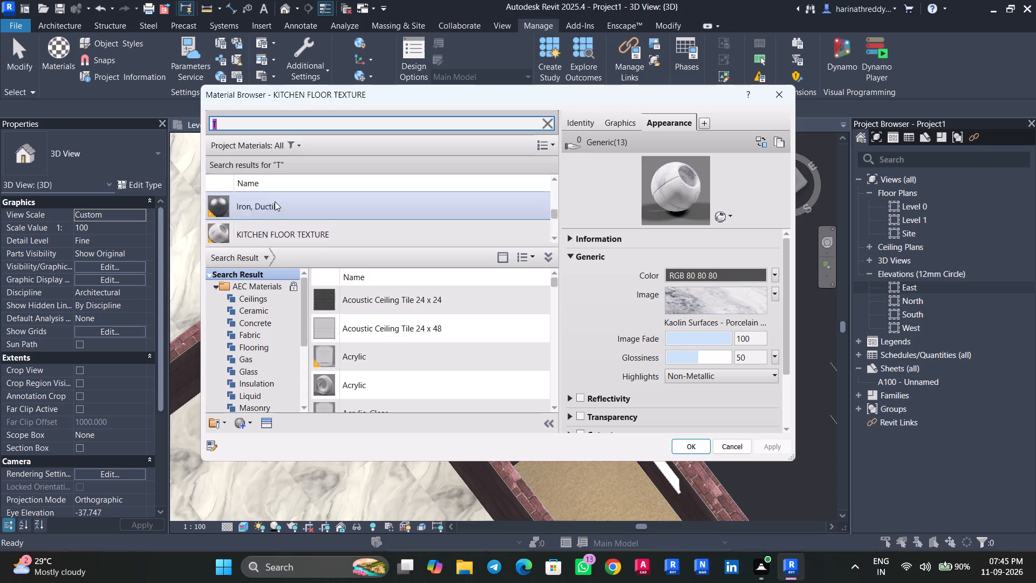
{"action": "scroll", "coordinate": [275, 201], "scroll_direction": "down", "scroll_amount": 20}
{"action": "scroll", "coordinate": [275, 201], "scroll_direction": "down", "scroll_amount": 16}
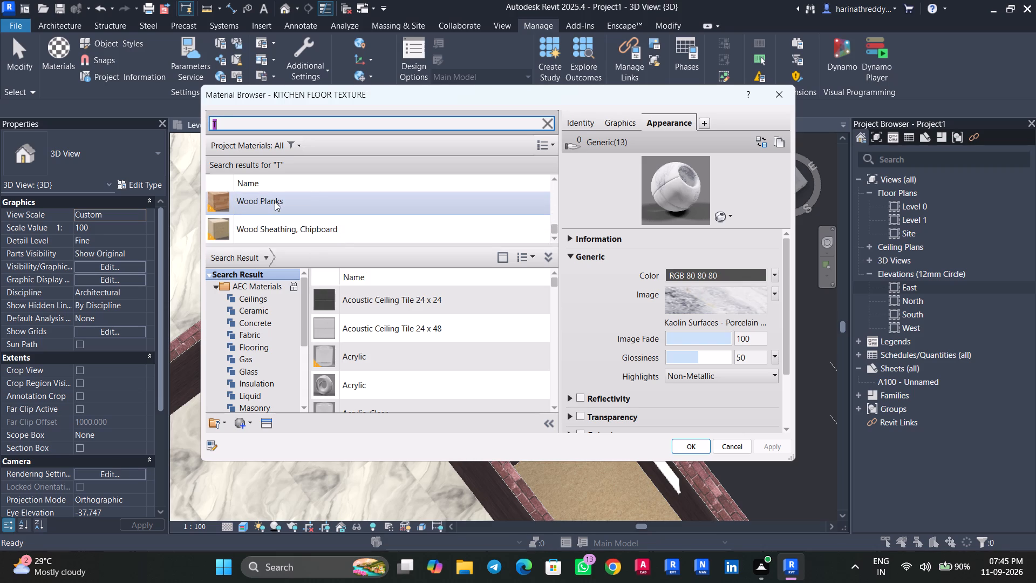
{"action": "scroll", "coordinate": [275, 201], "scroll_direction": "up", "scroll_amount": 12}
{"action": "left_click", "coordinate": [789, 98]}
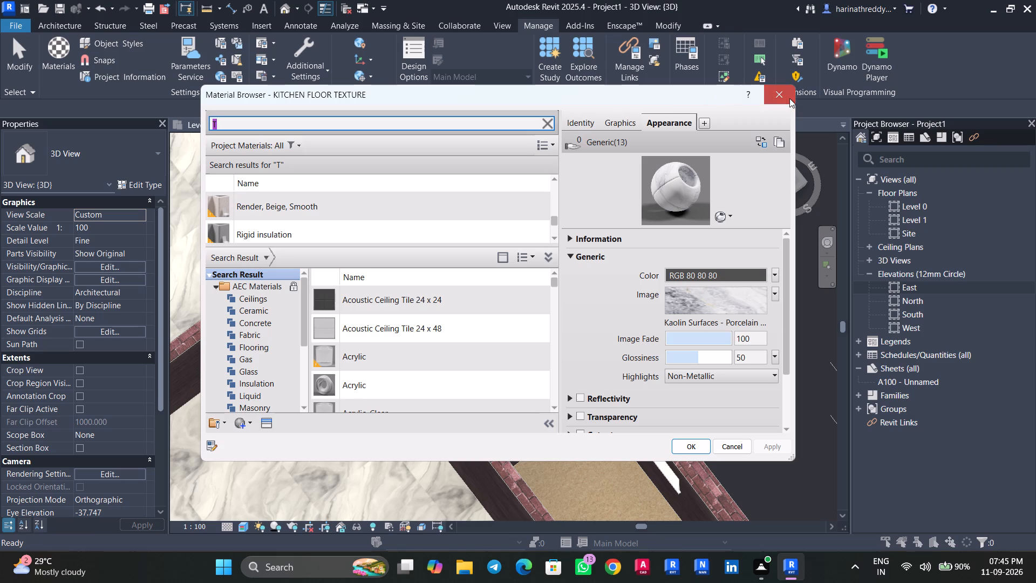
Create a new project material and name it TOILET FLOOR TEXTURE.
{"action": "left_click", "coordinate": [59, 70]}
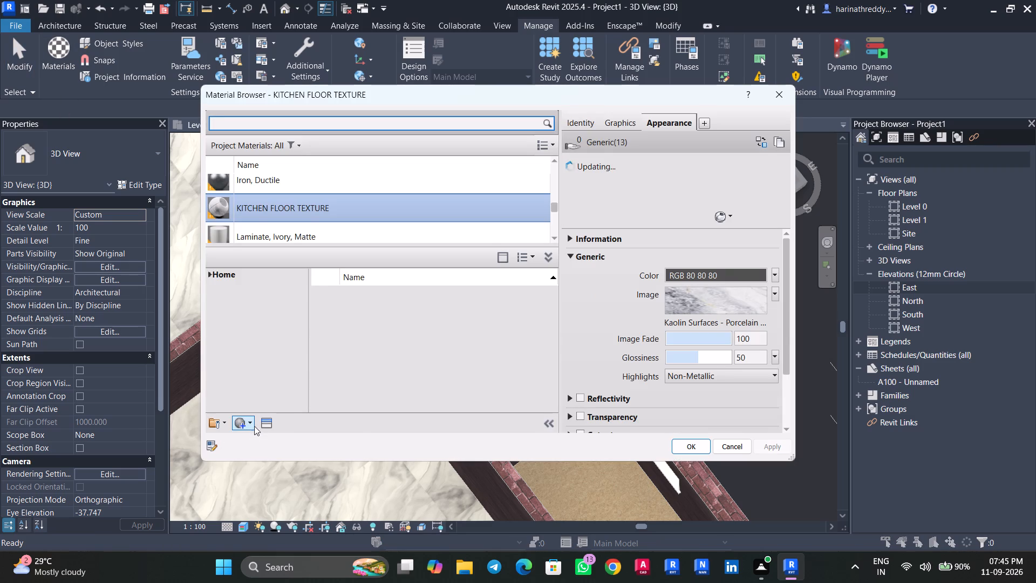
{"action": "left_click", "coordinate": [254, 426]}
{"action": "left_click", "coordinate": [258, 439]}
{"action": "right_click", "coordinate": [258, 196]}
{"action": "left_click", "coordinate": [294, 248]}
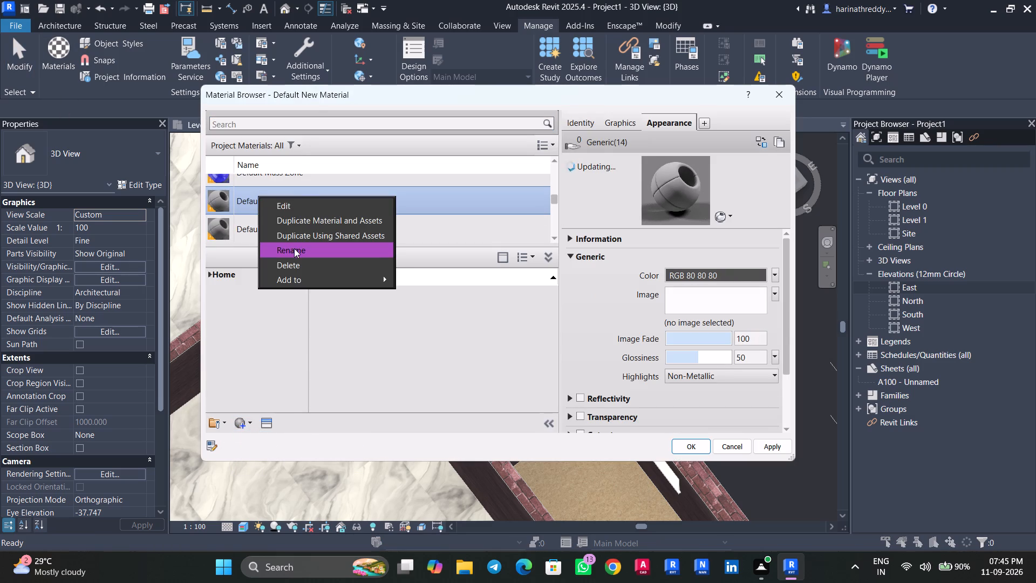
{"action": "type", "text": "TOIL"}
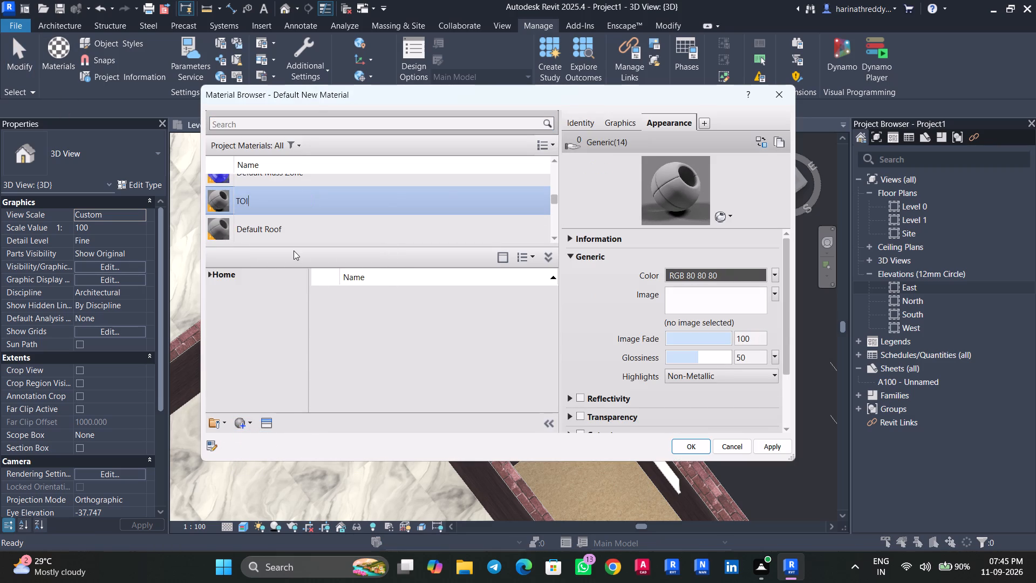
{"action": "type", "text": "TER"}
{"action": "key", "text": "BackSpace"}
{"action": "key", "text": "BackSpace"}
{"action": "key", "text": "BackSpace"}
{"action": "type", "text": "ET"}
{"action": "key", "text": "space"}
{"action": "type", "text": "FLOOR TEXTI"}
{"action": "key", "text": "BackSpace"}
{"action": "type", "text": "URE"}
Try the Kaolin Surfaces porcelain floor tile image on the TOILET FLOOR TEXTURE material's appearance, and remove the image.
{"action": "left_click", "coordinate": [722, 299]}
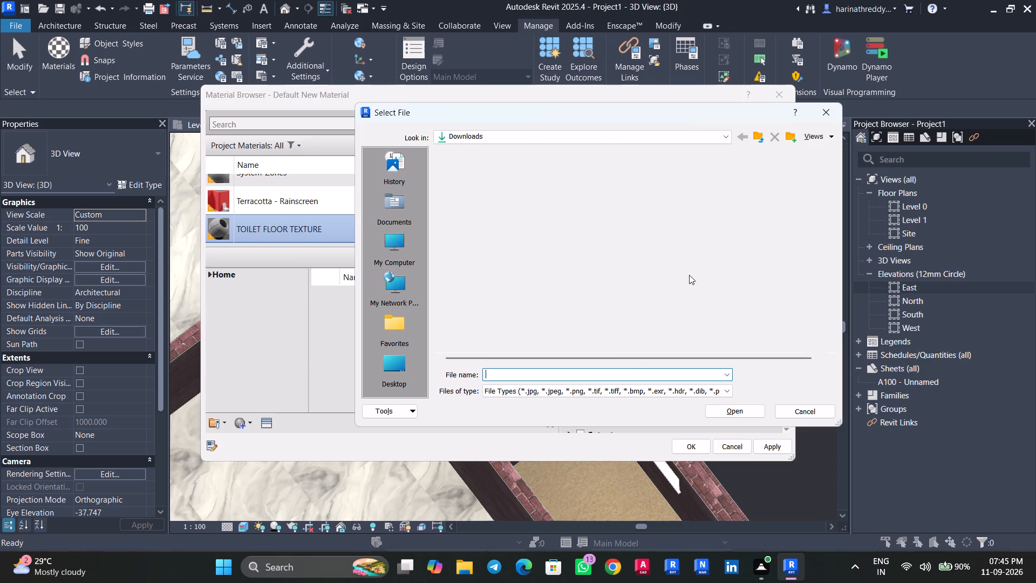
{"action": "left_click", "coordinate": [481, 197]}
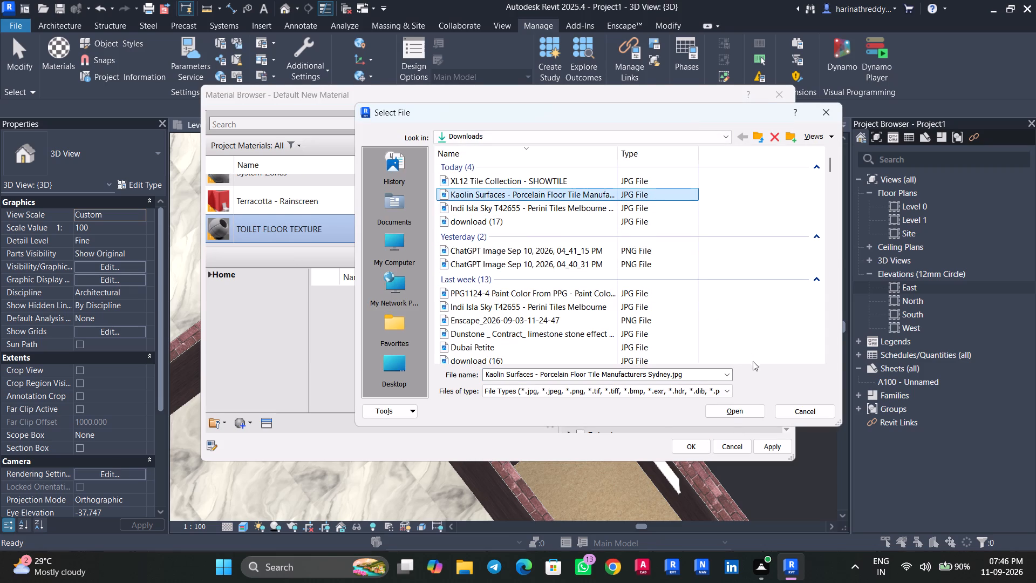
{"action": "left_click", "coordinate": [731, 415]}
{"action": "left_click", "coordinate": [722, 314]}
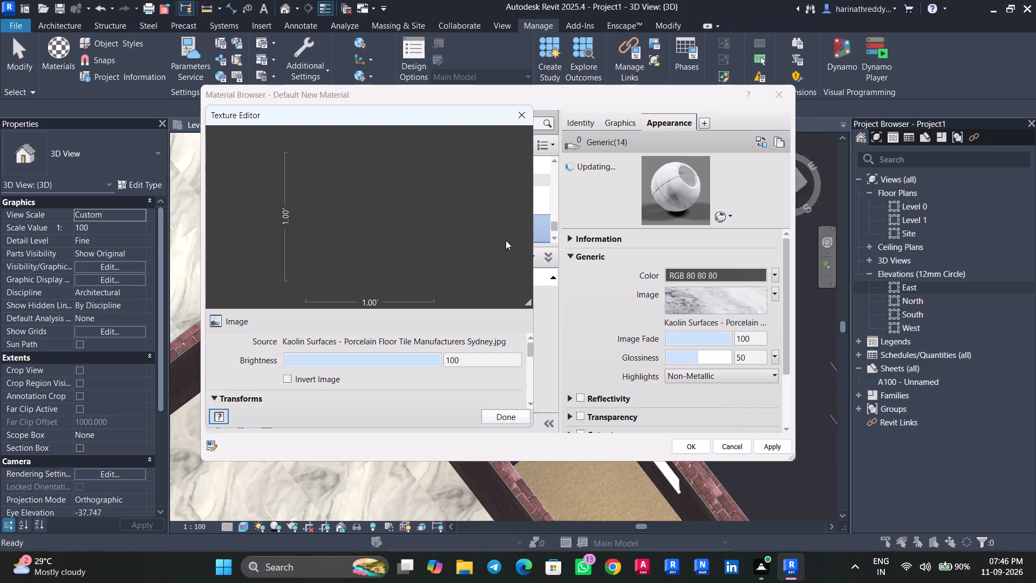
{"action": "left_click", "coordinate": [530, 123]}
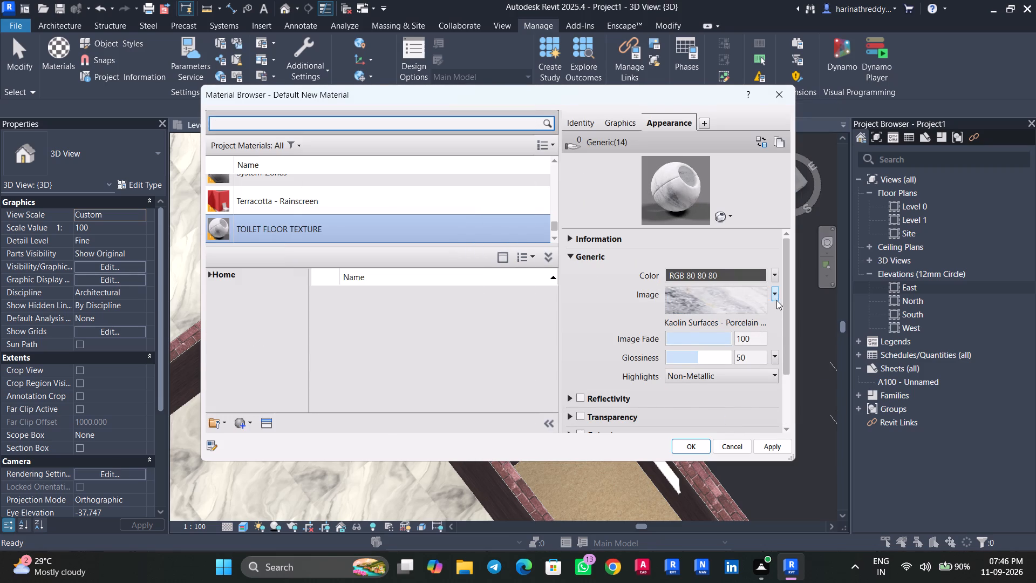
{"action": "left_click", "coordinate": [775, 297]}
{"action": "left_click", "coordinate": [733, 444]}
Assign the image Indi Isla Sky T42655 - Perini Tiles Melbourne (1).jpg to the TOILET FLOOR TEXTURE material's generic appearance.
{"action": "left_click", "coordinate": [697, 299]}
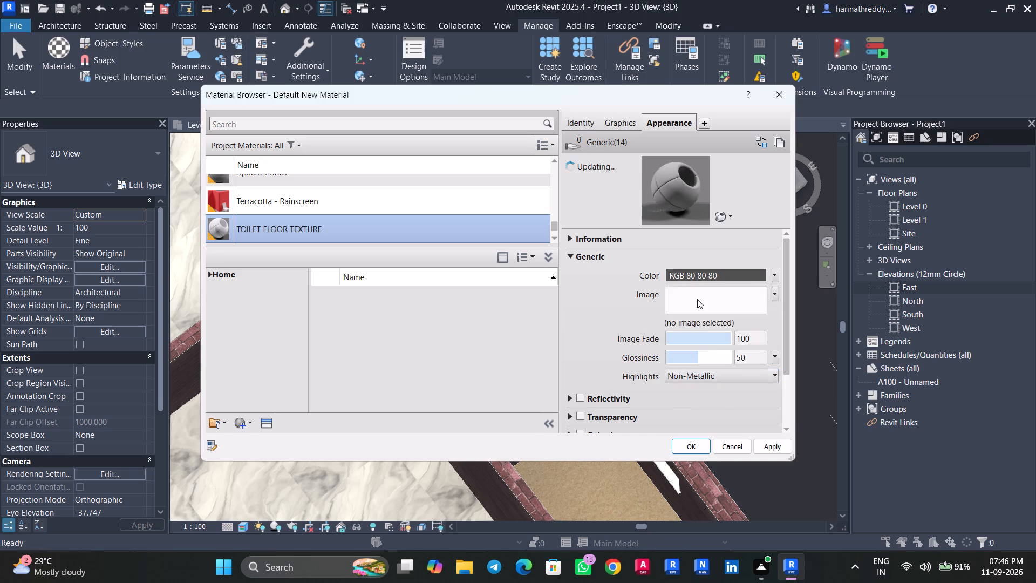
{"action": "left_click", "coordinate": [499, 205]}
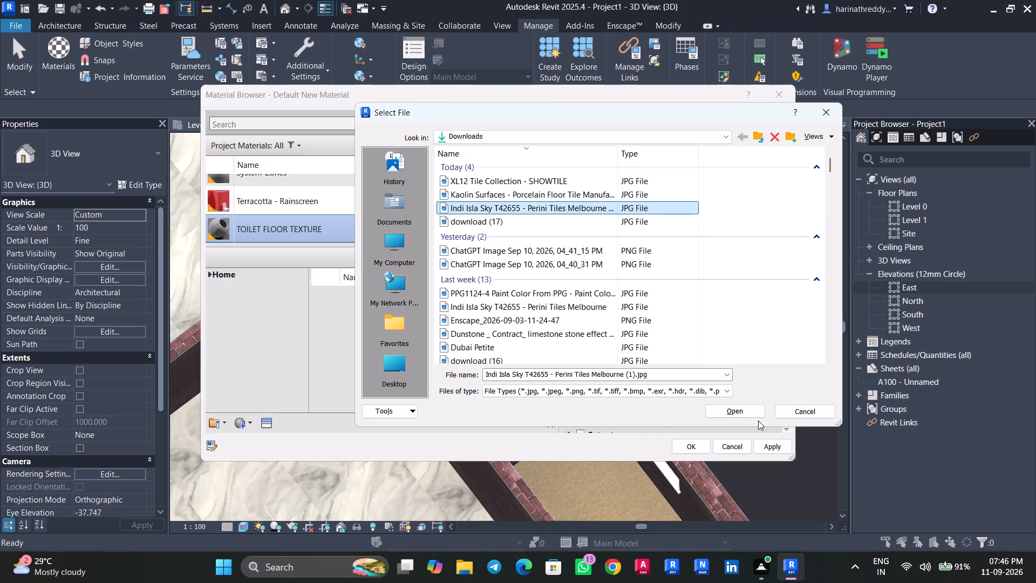
{"action": "left_click", "coordinate": [747, 411]}
Set the toilet tile image's sample size to 1.20' in width and height, and save the material.
{"action": "left_click", "coordinate": [730, 313]}
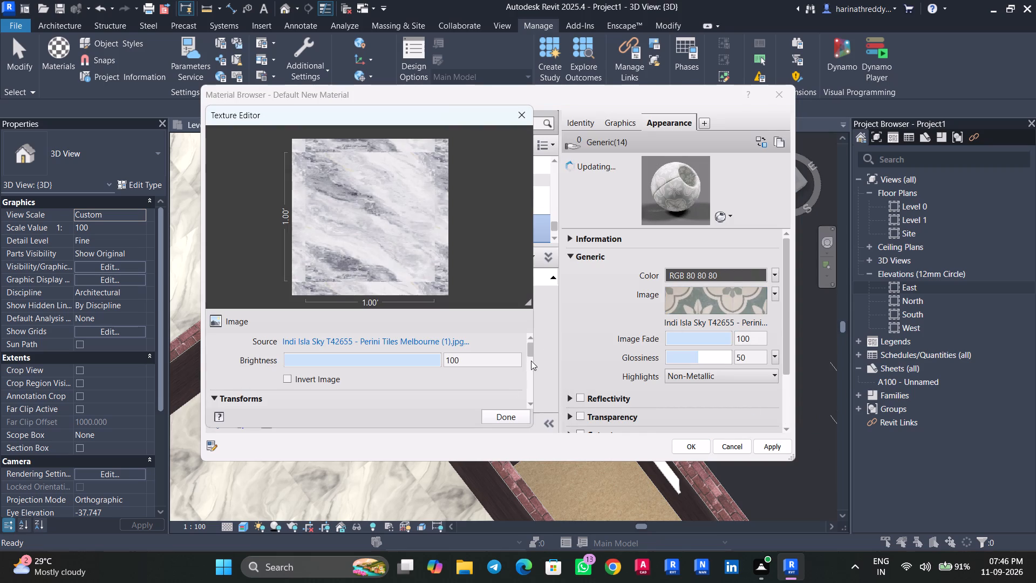
{"action": "left_click_drag", "start_coordinate": [530, 351], "coordinate": [531, 376]}
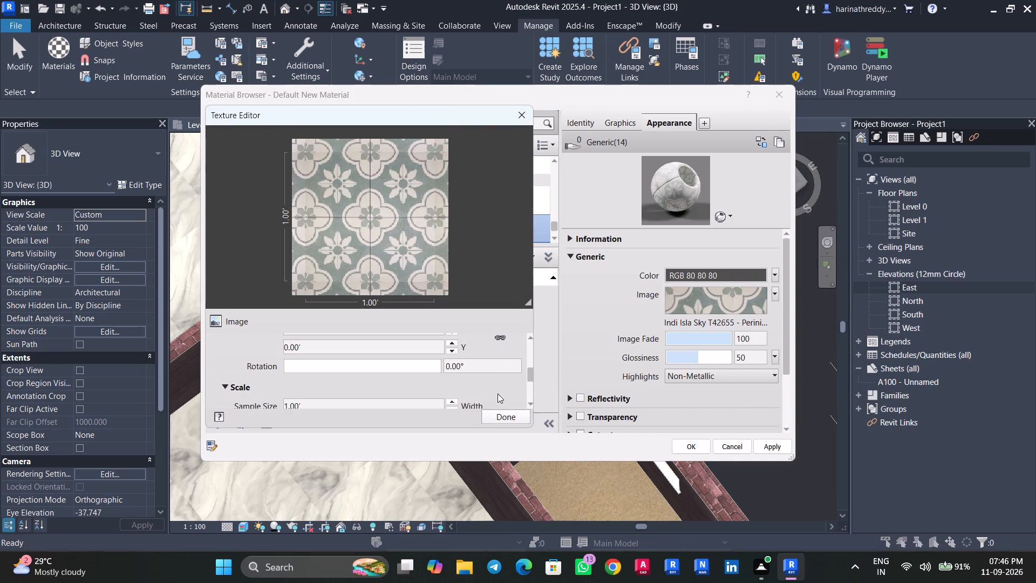
{"action": "scroll", "coordinate": [497, 393], "scroll_direction": "down", "scroll_amount": 2}
{"action": "scroll", "coordinate": [364, 355], "scroll_direction": "up", "scroll_amount": 3}
{"action": "scroll", "coordinate": [367, 389], "scroll_direction": "down", "scroll_amount": 1}
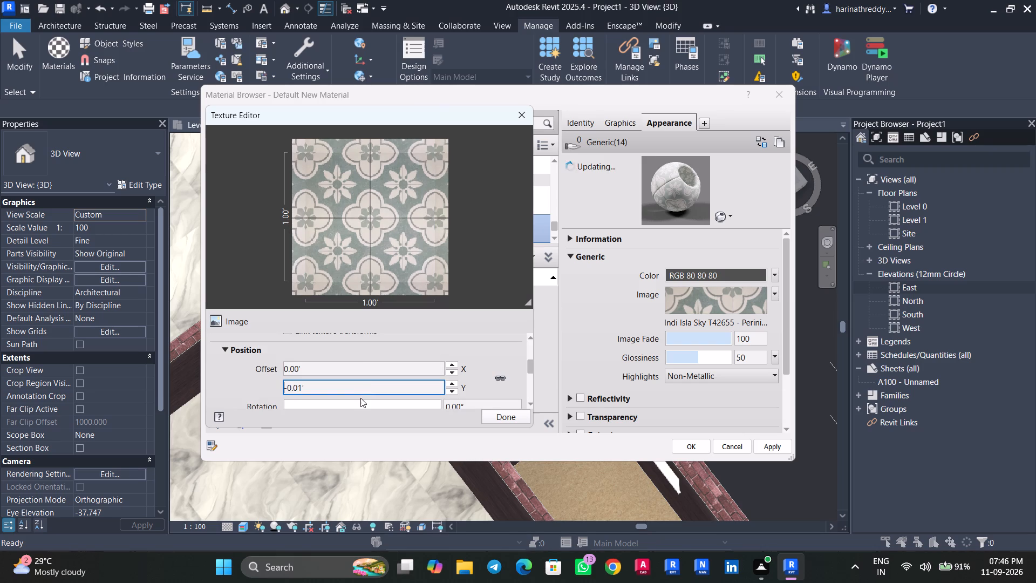
{"action": "left_click", "coordinate": [455, 386]}
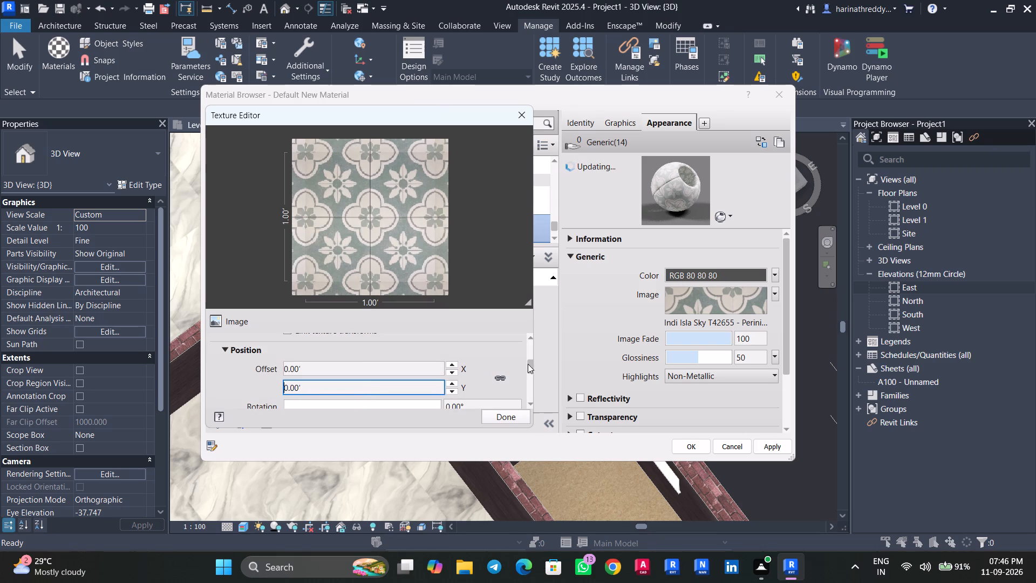
{"action": "left_click_drag", "start_coordinate": [528, 364], "coordinate": [530, 382]}
{"action": "left_click", "coordinate": [398, 364]}
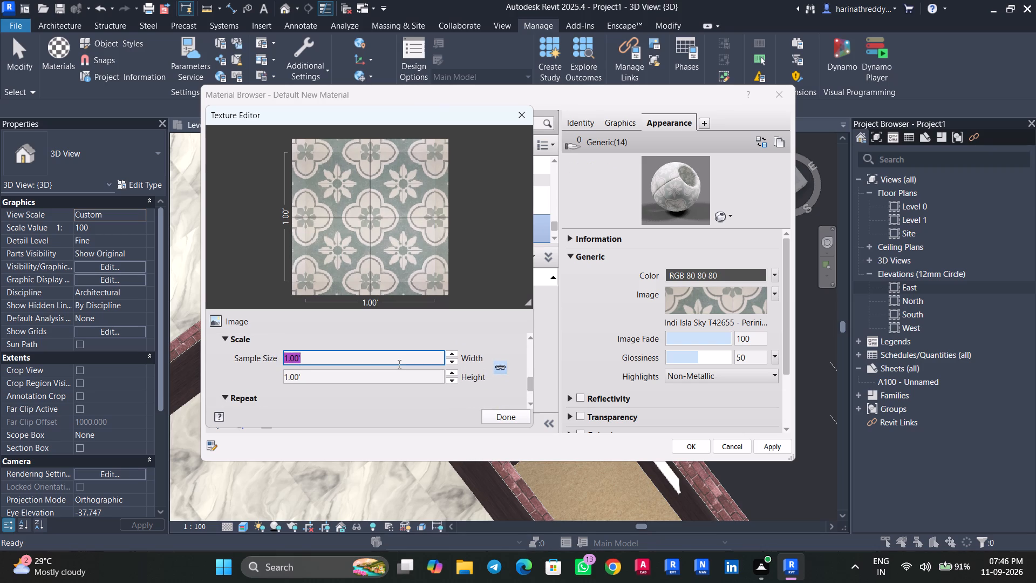
{"action": "type", "text": "1.2'"}
{"action": "key", "text": "Return"}
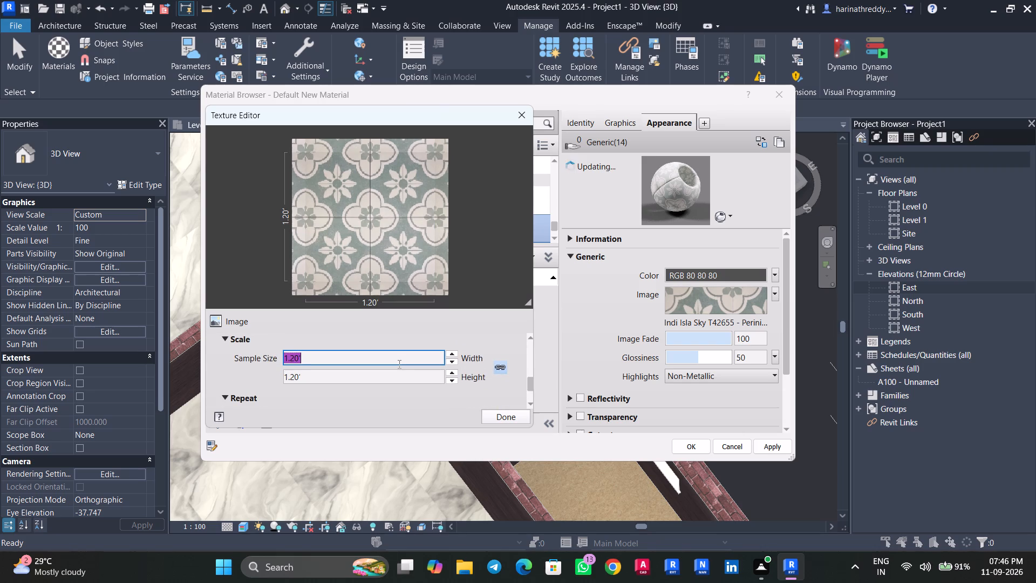
{"action": "left_click", "coordinate": [514, 411]}
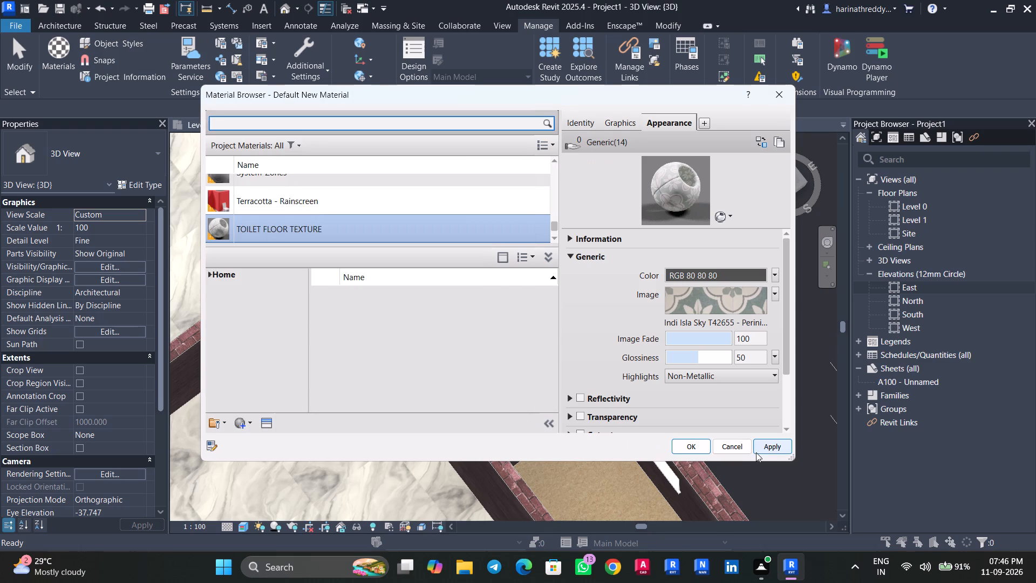
{"action": "left_click", "coordinate": [757, 452]}
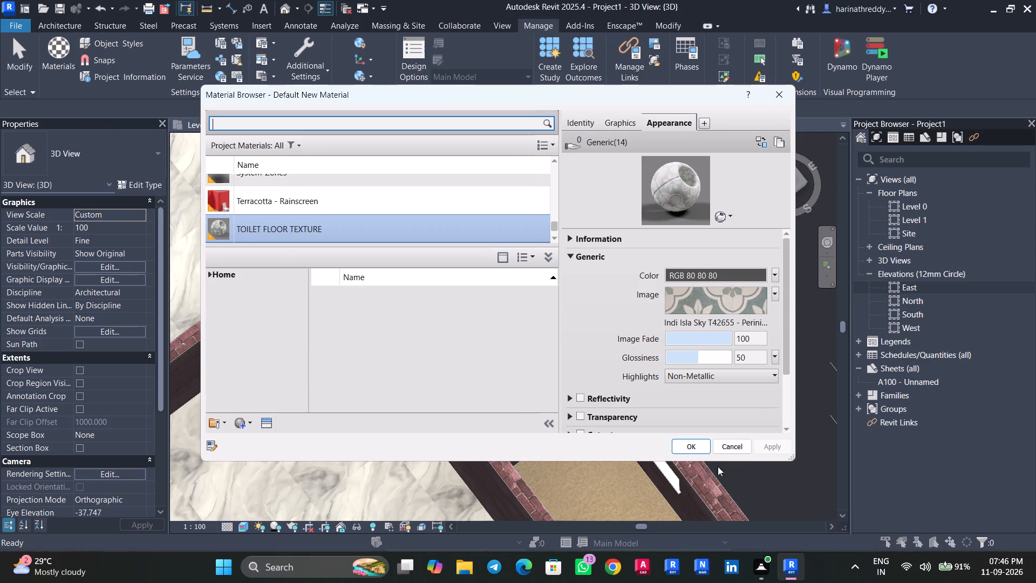
{"action": "left_click", "coordinate": [676, 440]}
{"action": "key", "text": "Escape"}
Assign TOILET FLOOR TEXTURE to the Finish 2 [5] layer of the bathroom floor's TOILET FLOOR type and apply it.
{"action": "left_click", "coordinate": [521, 349]}
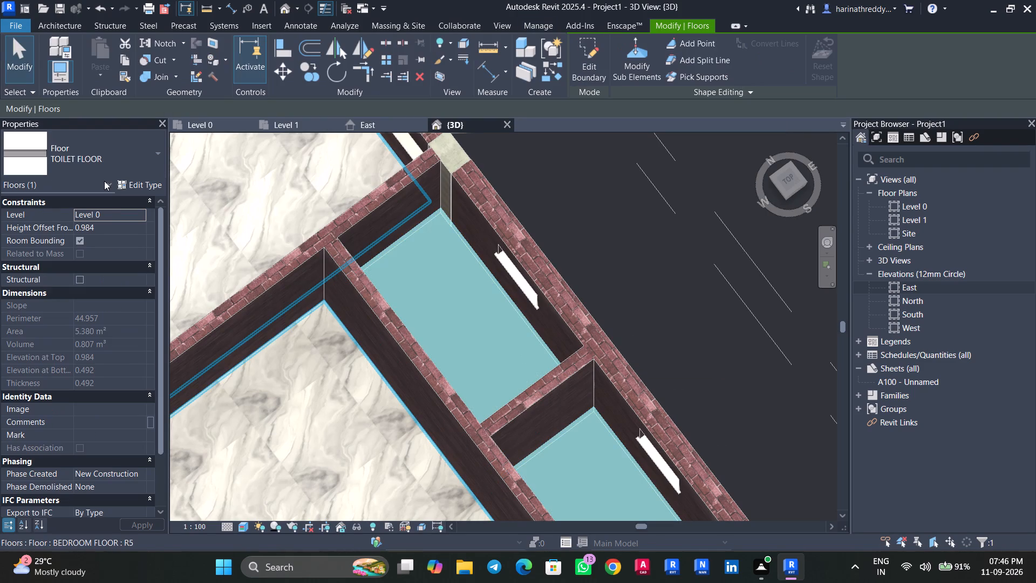
{"action": "left_click", "coordinate": [137, 185]}
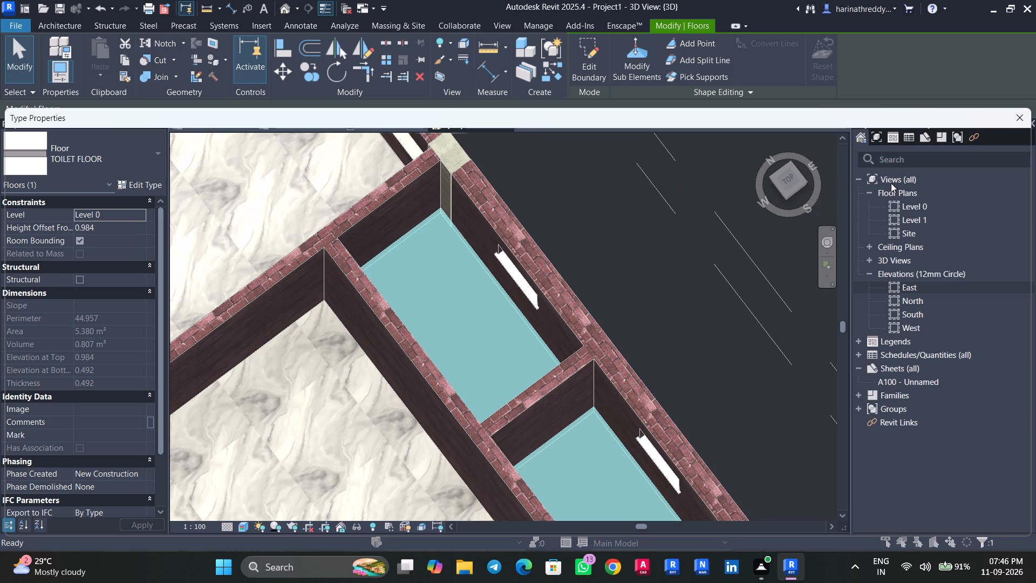
{"action": "left_click", "coordinate": [863, 254]}
{"action": "left_click", "coordinate": [490, 235]}
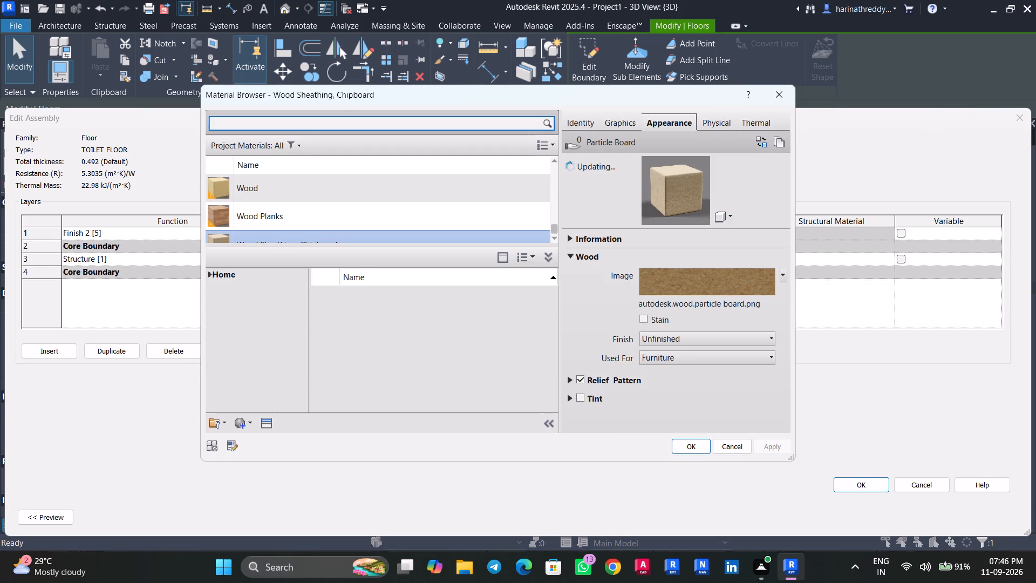
{"action": "left_click", "coordinate": [349, 126]}
{"action": "type", "text": "TO"}
{"action": "key", "text": "i"}
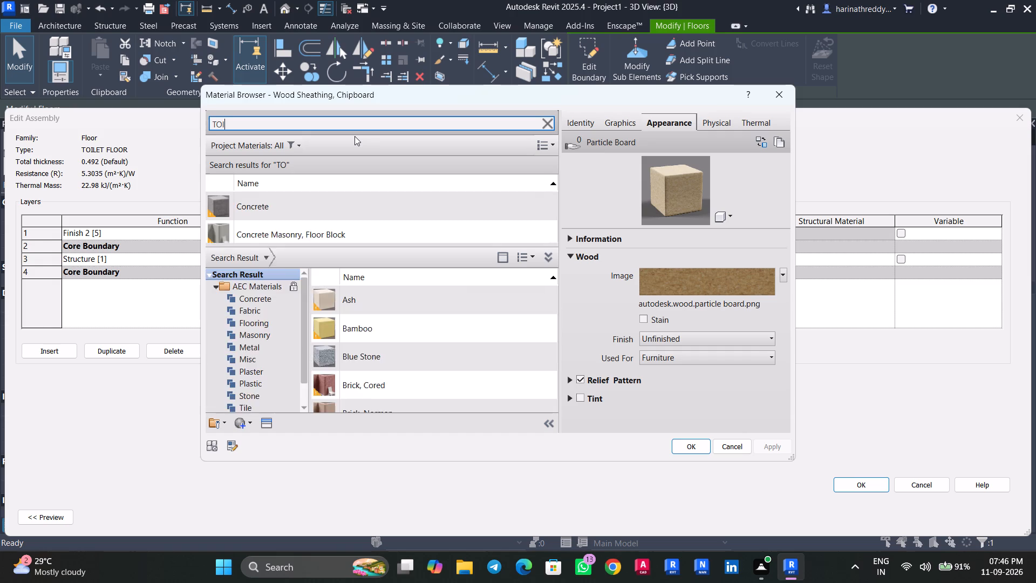
{"action": "left_click", "coordinate": [269, 209]}
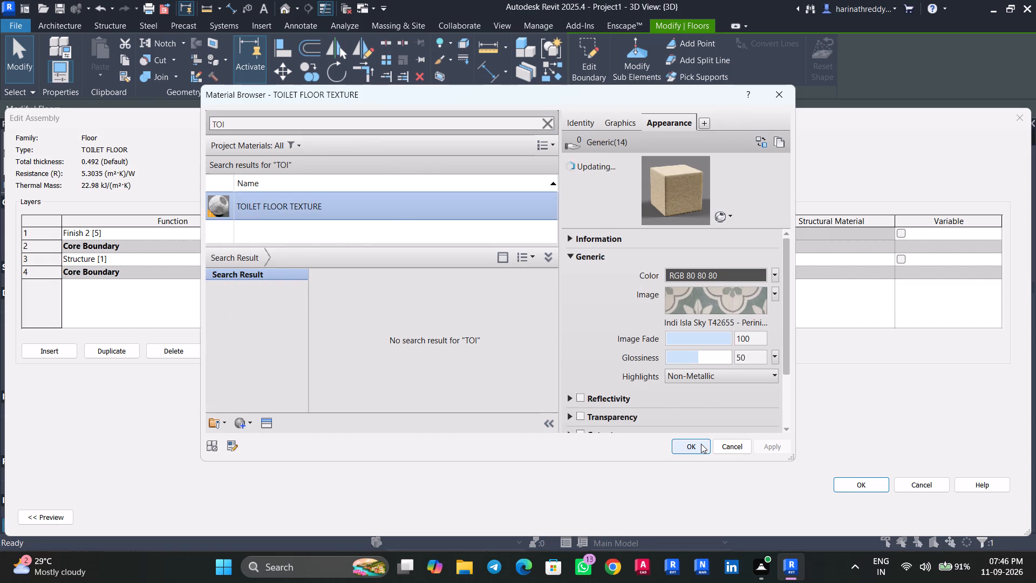
{"action": "left_click", "coordinate": [701, 444]}
{"action": "left_click", "coordinate": [870, 480]}
{"action": "left_click", "coordinate": [1000, 521]}
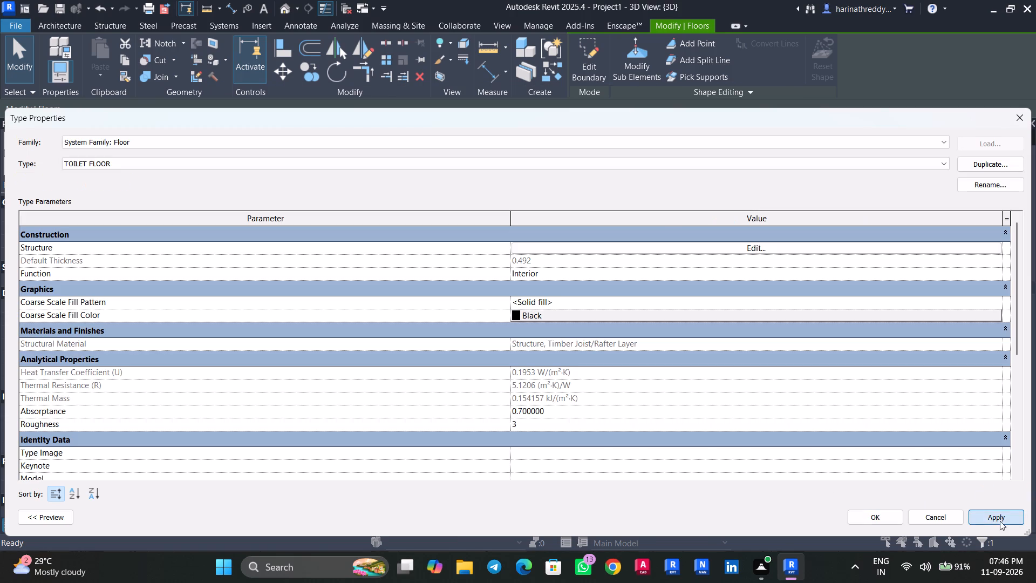
{"action": "left_click", "coordinate": [887, 518]}
{"action": "key", "text": "Escape"}
Change the floor type of the small enclosed room between the kitchen and living room to POOJA ROOM FLOOR.
{"action": "scroll", "coordinate": [608, 315], "scroll_direction": "down", "scroll_amount": 6}
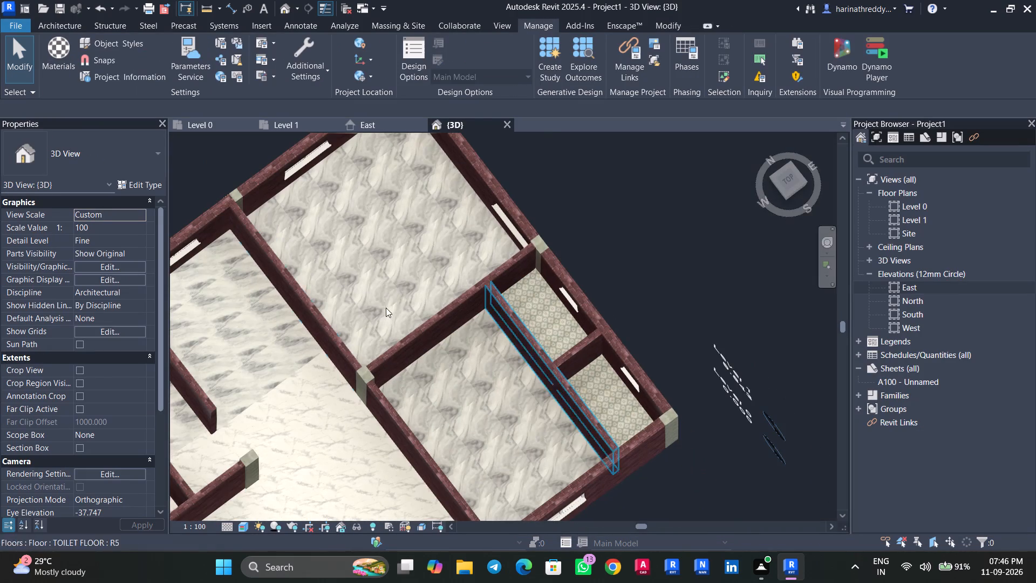
{"action": "middle_click_drag", "start_coordinate": [277, 371], "coordinate": [359, 243]}
{"action": "middle_click_drag", "start_coordinate": [345, 322], "coordinate": [457, 274]}
{"action": "scroll", "coordinate": [314, 323], "scroll_direction": "up", "scroll_amount": 3}
{"action": "scroll", "coordinate": [314, 323], "scroll_direction": "down", "scroll_amount": 1}
{"action": "scroll", "coordinate": [314, 323], "scroll_direction": "up", "scroll_amount": 1}
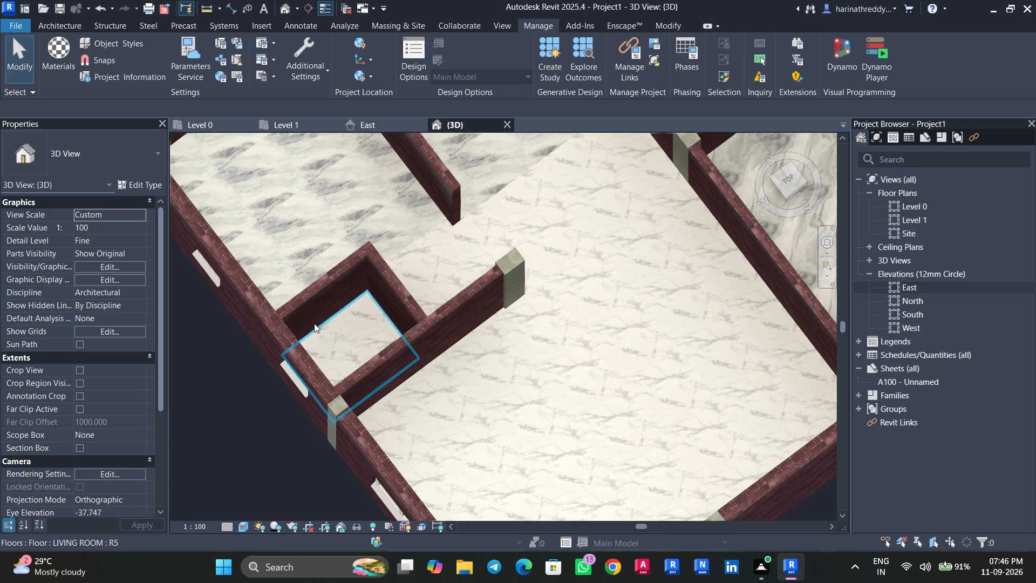
{"action": "left_click", "coordinate": [314, 324]}
{"action": "left_click", "coordinate": [99, 150]}
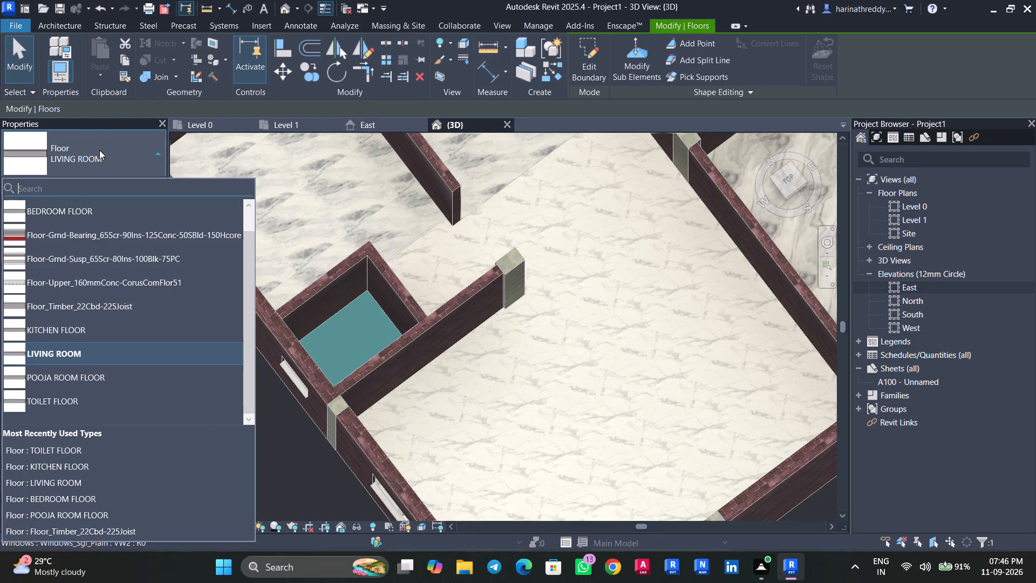
{"action": "left_click", "coordinate": [83, 381]}
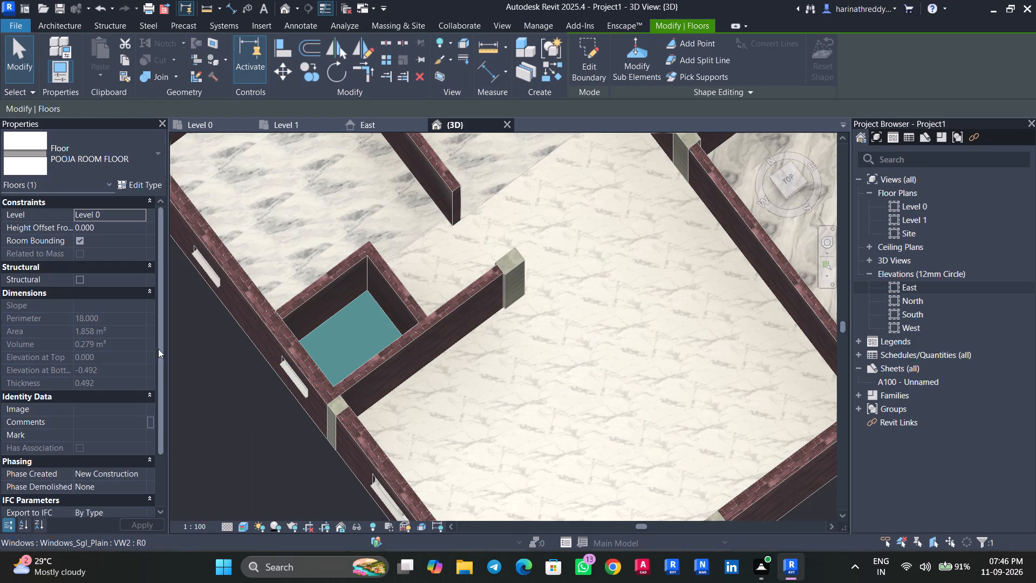
{"action": "key", "text": "Escape"}
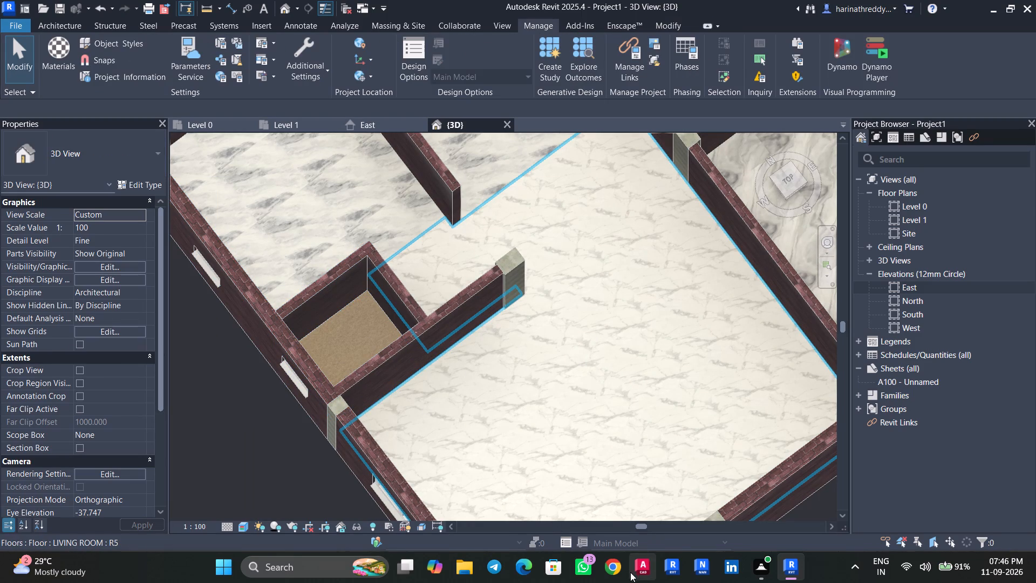
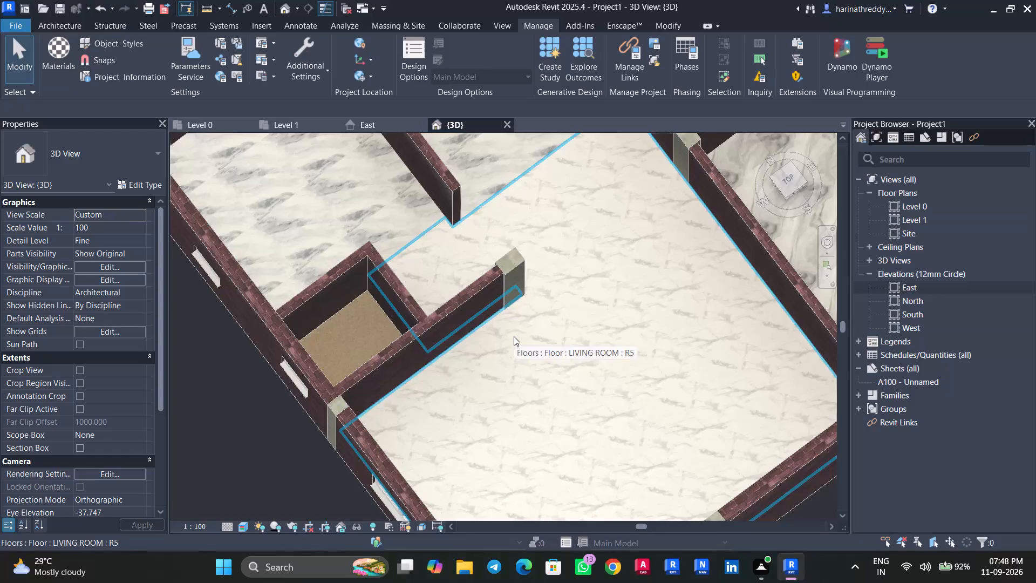
Create a new project material named POOJA FLOOR TEXTURE.
{"action": "left_click", "coordinate": [50, 60]}
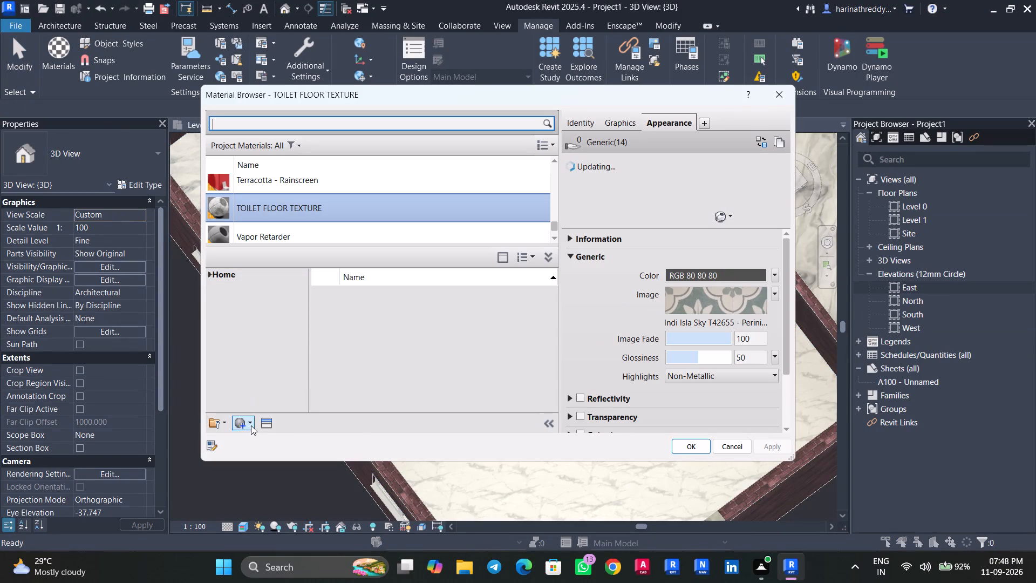
{"action": "left_click", "coordinate": [251, 425]}
{"action": "left_click", "coordinate": [253, 432]}
{"action": "right_click", "coordinate": [248, 203]}
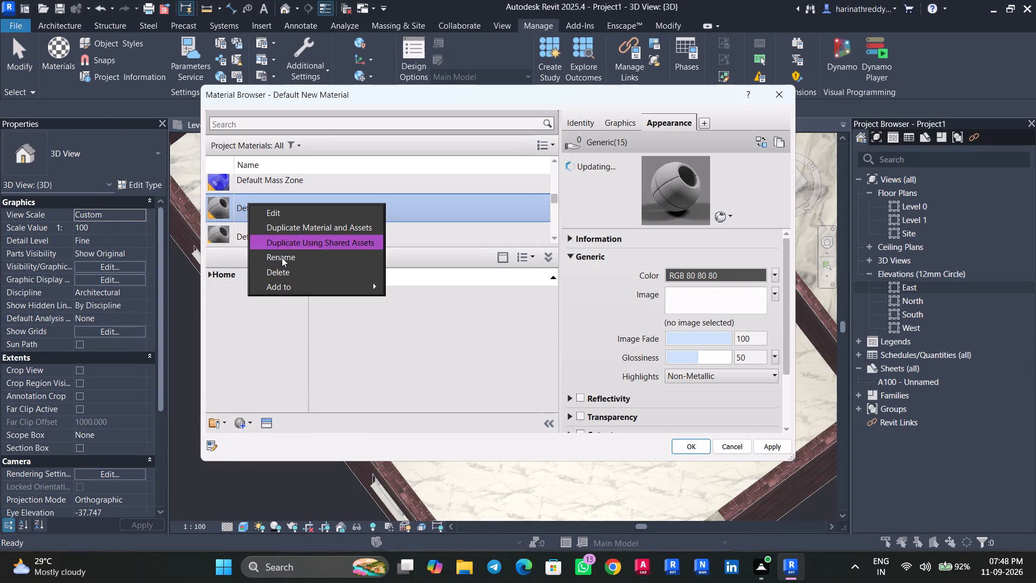
{"action": "left_click", "coordinate": [285, 263]}
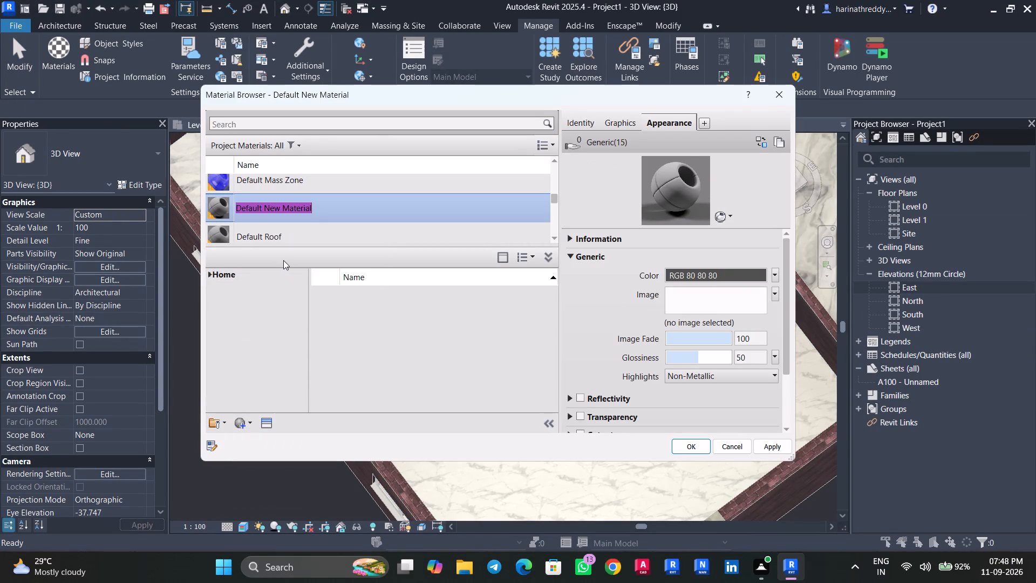
{"action": "type", "text": "POOJA"}
{"action": "key", "text": "space"}
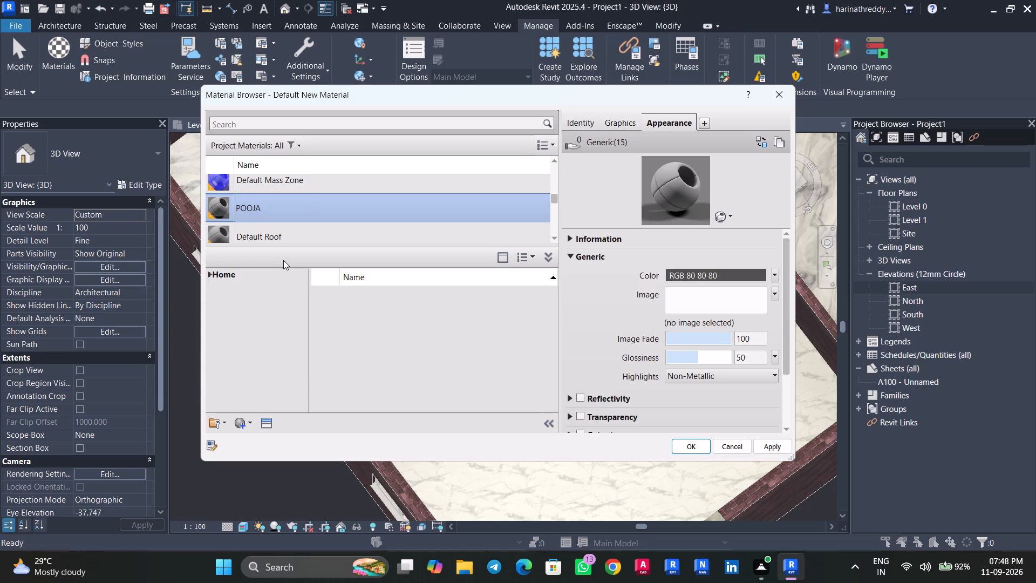
{"action": "type", "text": "FLOOR TEXTURE"}
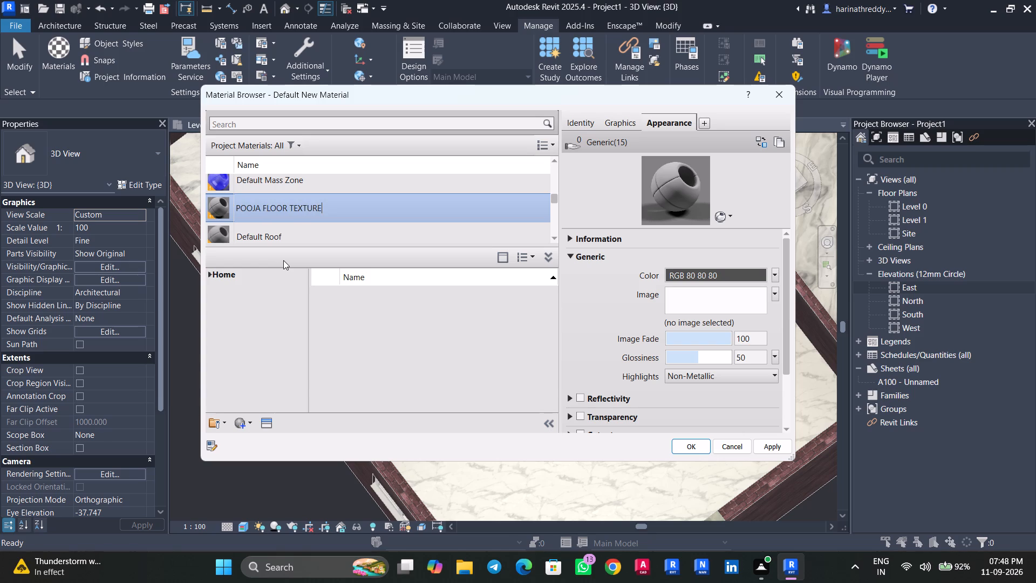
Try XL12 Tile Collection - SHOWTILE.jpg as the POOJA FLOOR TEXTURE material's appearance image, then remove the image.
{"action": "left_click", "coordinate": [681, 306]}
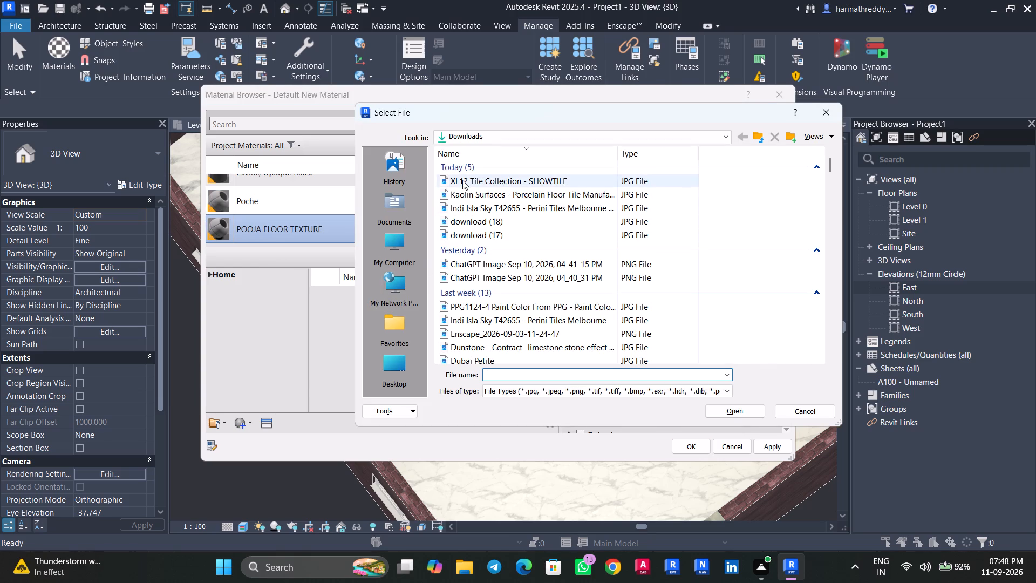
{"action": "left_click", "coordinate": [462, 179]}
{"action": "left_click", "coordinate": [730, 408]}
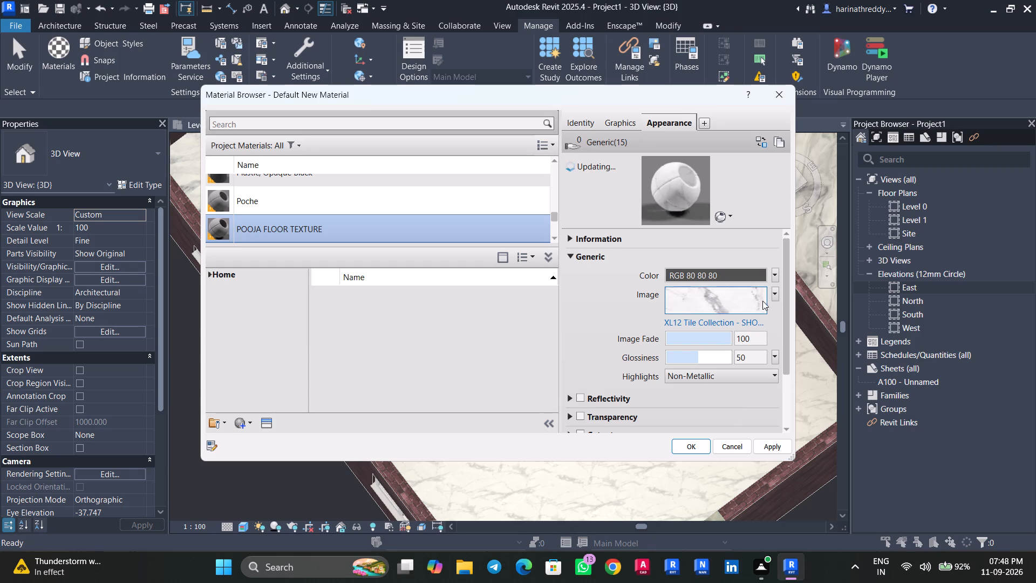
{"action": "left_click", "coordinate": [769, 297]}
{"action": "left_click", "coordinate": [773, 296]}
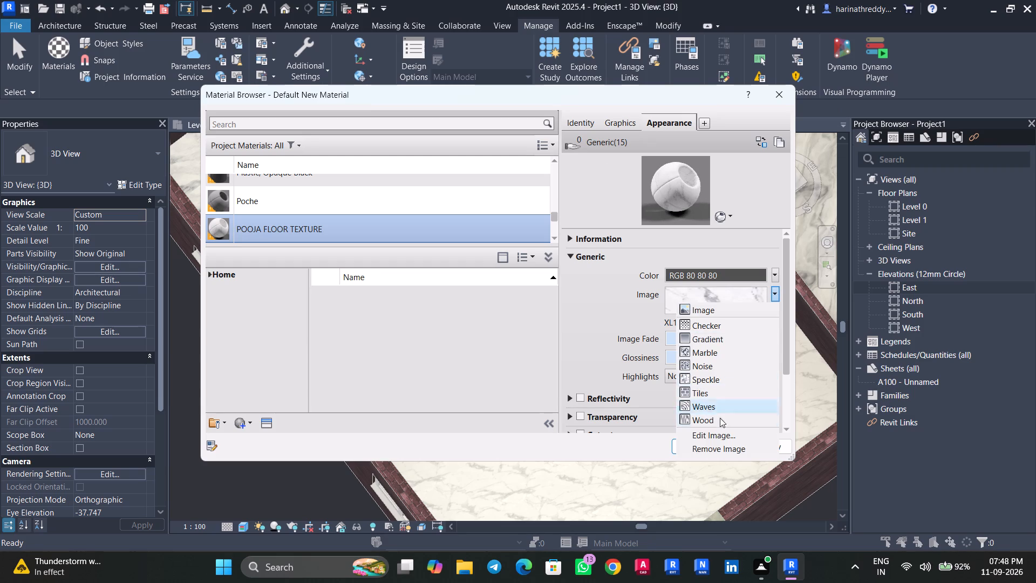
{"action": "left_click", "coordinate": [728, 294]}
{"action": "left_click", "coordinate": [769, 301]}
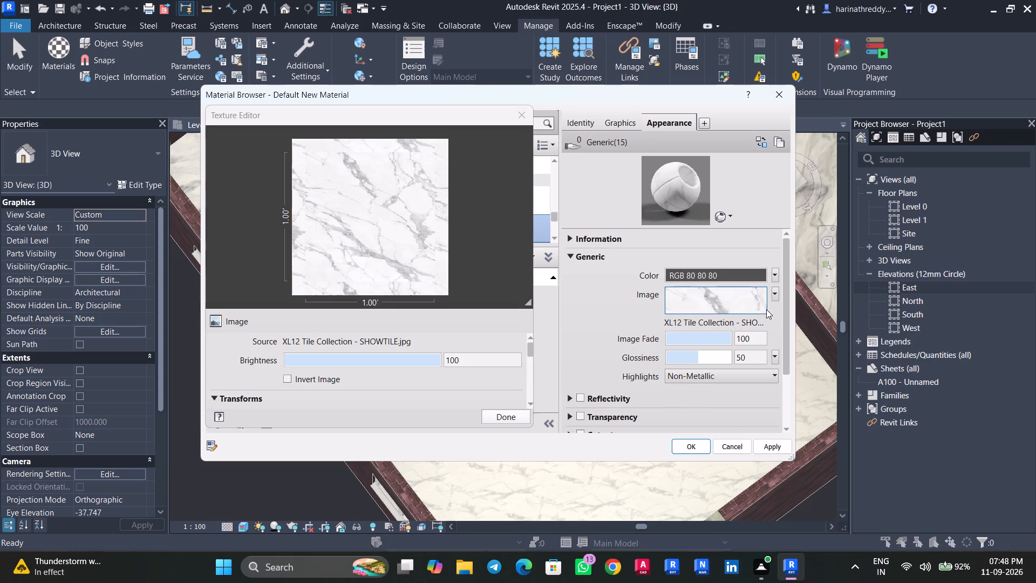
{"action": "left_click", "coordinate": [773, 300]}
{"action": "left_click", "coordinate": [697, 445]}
Assign the image download (18).jpg to the POOJA FLOOR TEXTURE material's generic appearance.
{"action": "left_click", "coordinate": [730, 306]}
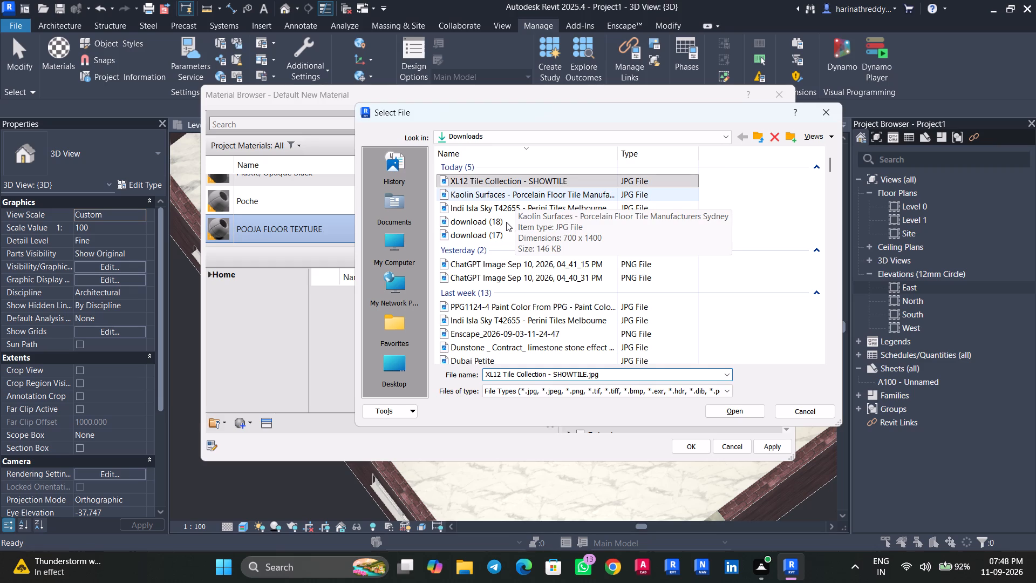
{"action": "left_click", "coordinate": [506, 222]}
{"action": "left_click", "coordinate": [724, 415]}
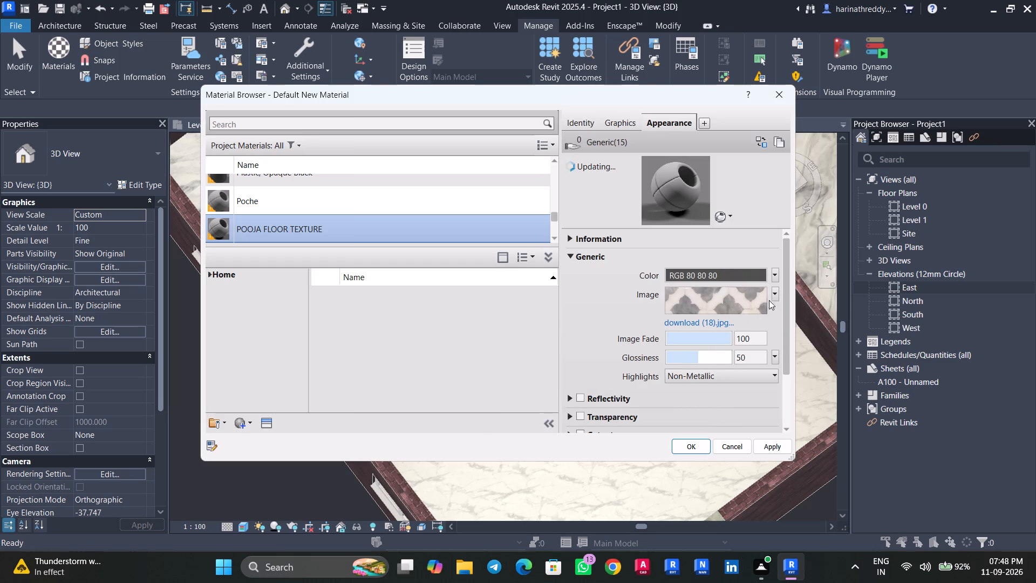
Set the pooja tile image's sample size to 1.2' in width and height, and save the material.
{"action": "left_click", "coordinate": [773, 295]}
{"action": "left_click", "coordinate": [649, 310]}
{"action": "left_click", "coordinate": [683, 305]}
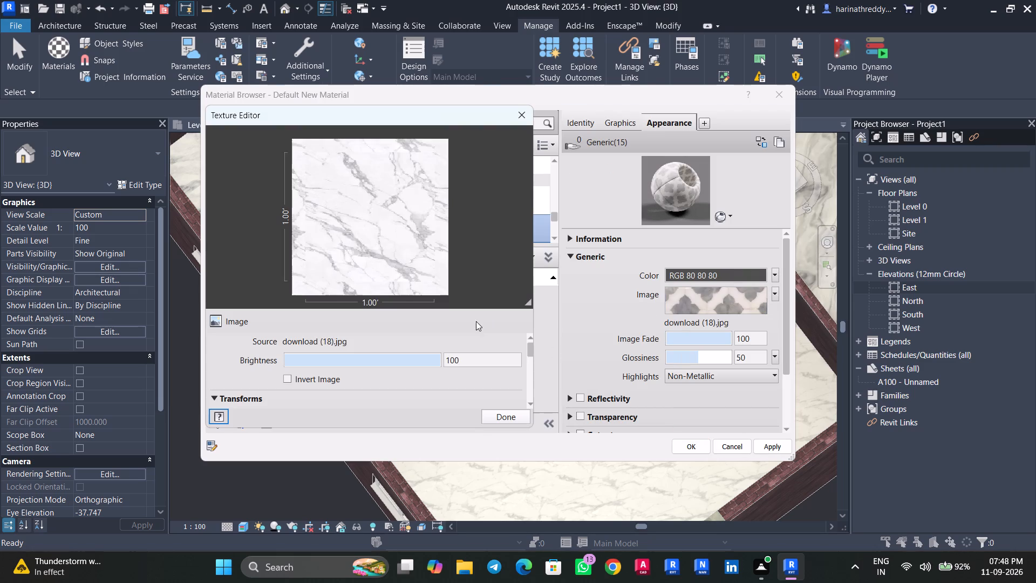
{"action": "left_click_drag", "start_coordinate": [529, 351], "coordinate": [529, 386]}
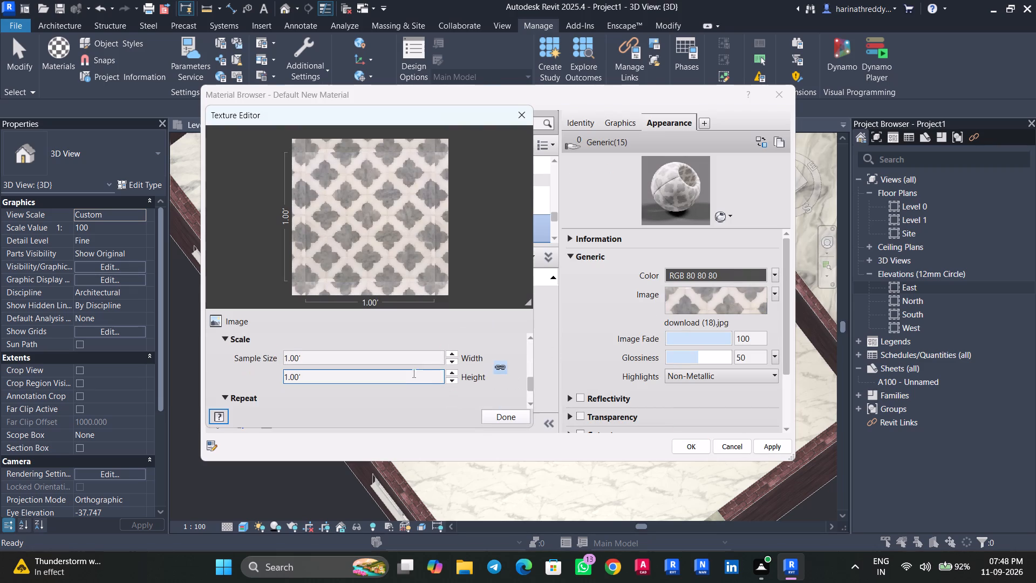
{"action": "left_click", "coordinate": [408, 363]}
{"action": "type", "text": "1.2'"}
{"action": "key", "text": "Return"}
{"action": "left_click", "coordinate": [517, 421]}
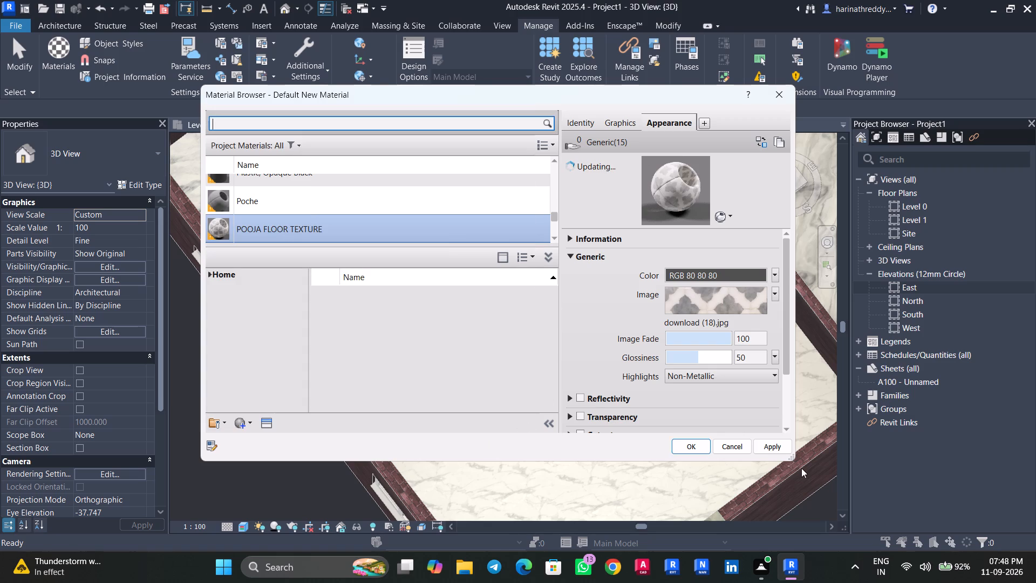
{"action": "left_click", "coordinate": [787, 449]}
{"action": "left_click", "coordinate": [680, 445]}
{"action": "key", "text": "Escape"}
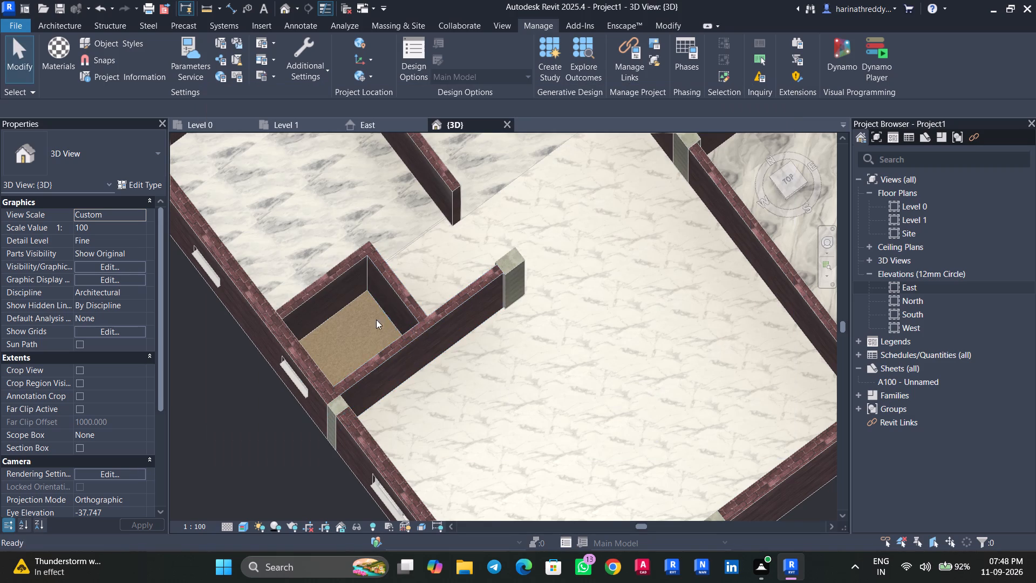
Assign POOJA FLOOR TEXTURE to the Finish 2 [5] layer of the pooja room's POOJA ROOM FLOOR type and apply it.
{"action": "left_click", "coordinate": [371, 316]}
{"action": "left_click", "coordinate": [137, 185]}
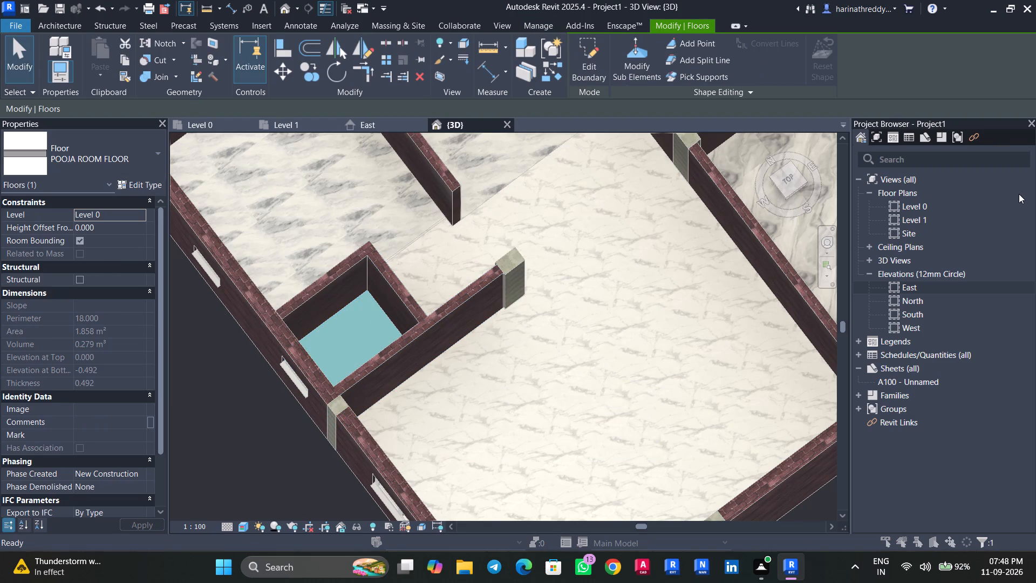
{"action": "left_click", "coordinate": [948, 246]}
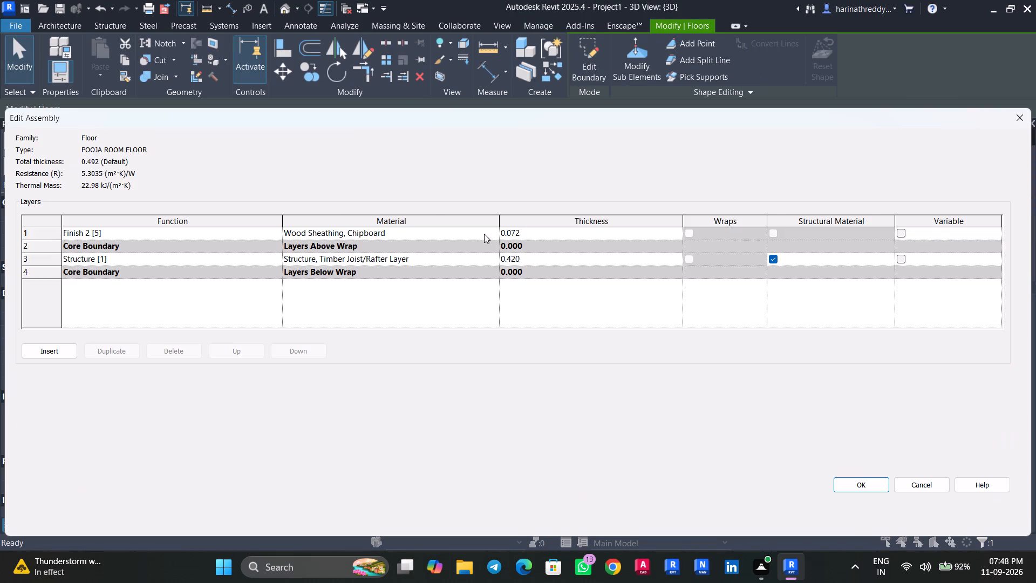
{"action": "left_click", "coordinate": [495, 232]}
{"action": "left_click", "coordinate": [402, 126]}
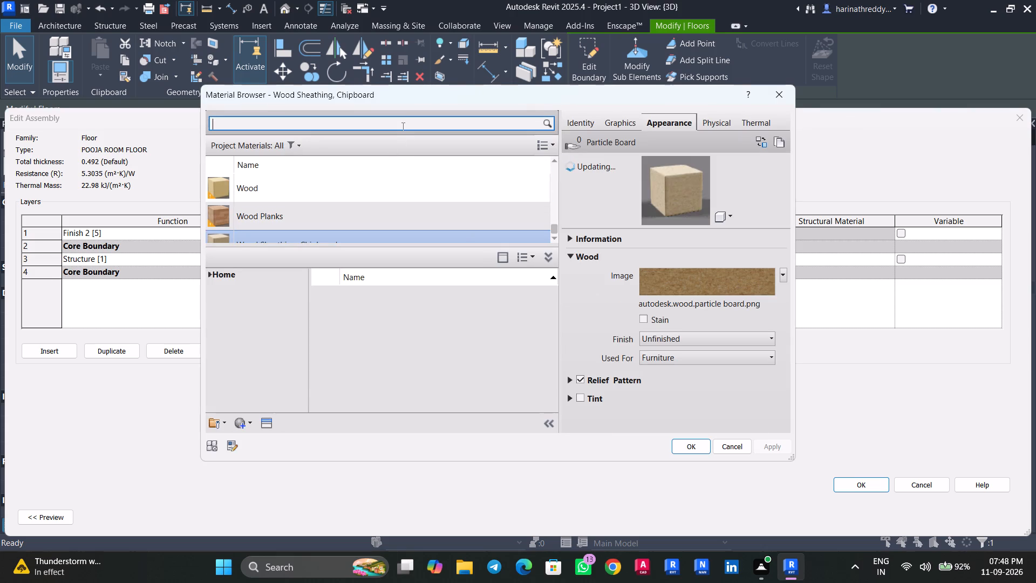
{"action": "type", "text": "POOJA"}
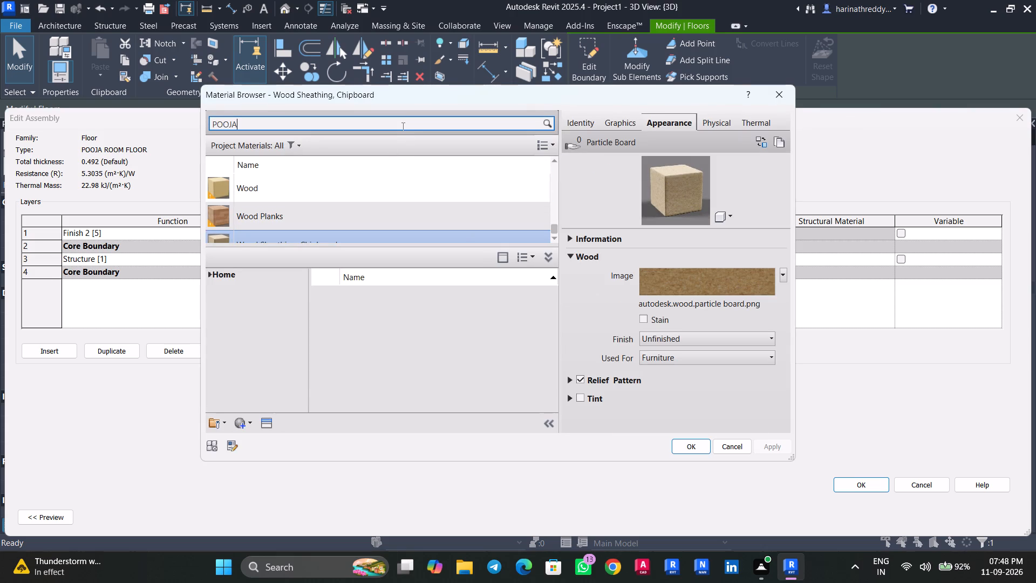
{"action": "left_click", "coordinate": [292, 210]}
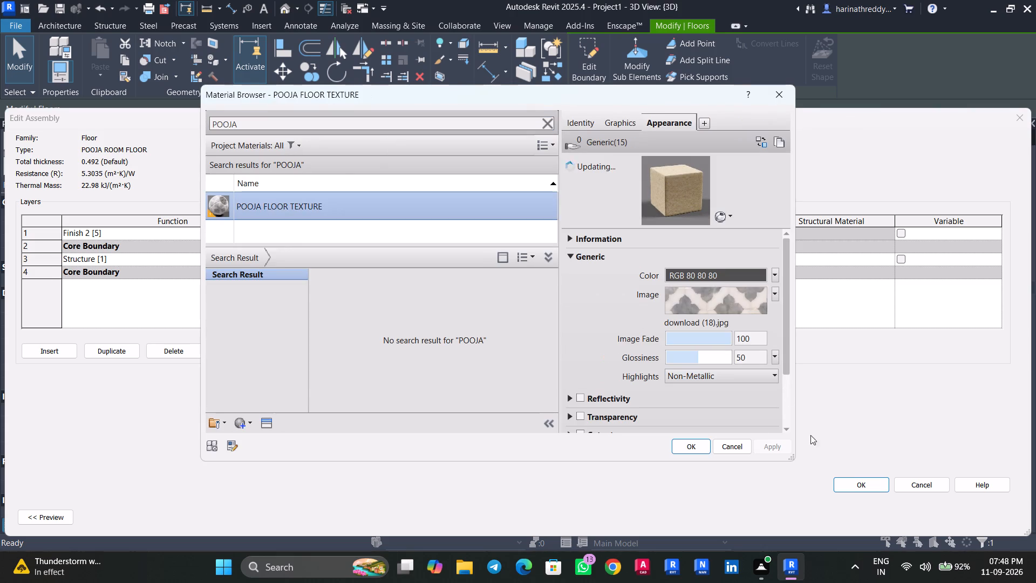
{"action": "left_click", "coordinate": [681, 445]}
{"action": "left_click", "coordinate": [870, 486]}
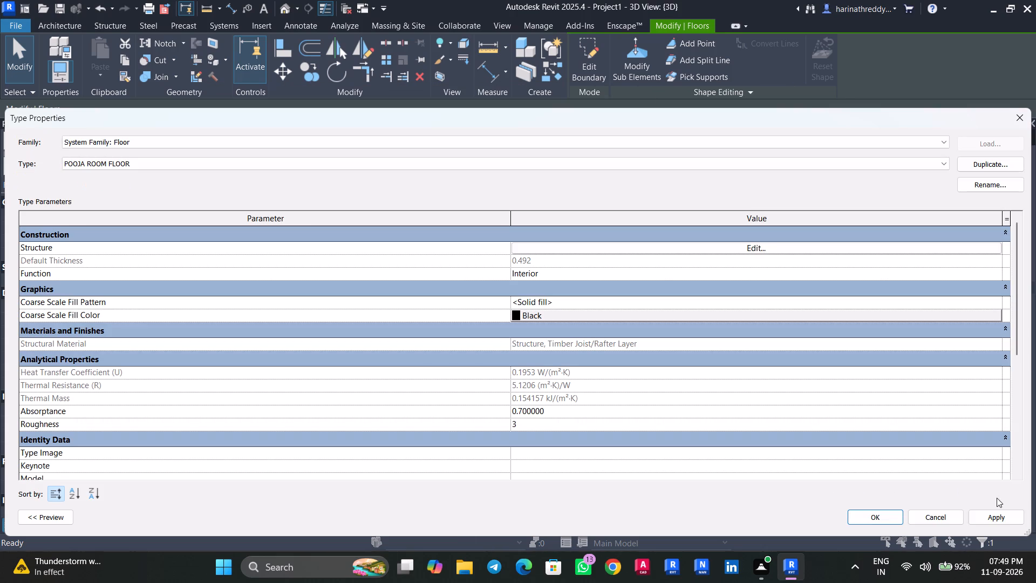
{"action": "left_click", "coordinate": [996, 513]}
{"action": "left_click", "coordinate": [869, 523]}
{"action": "key", "text": "Escape"}
Set the POOJA FLOOR TEXTURE image's sample size to 1.5' through the pooja room floor's finish layer, and apply the change.
{"action": "scroll", "coordinate": [337, 322], "scroll_direction": "up", "scroll_amount": 19}
{"action": "left_click", "coordinate": [356, 336]}
{"action": "scroll", "coordinate": [363, 336], "scroll_direction": "down", "scroll_amount": 4}
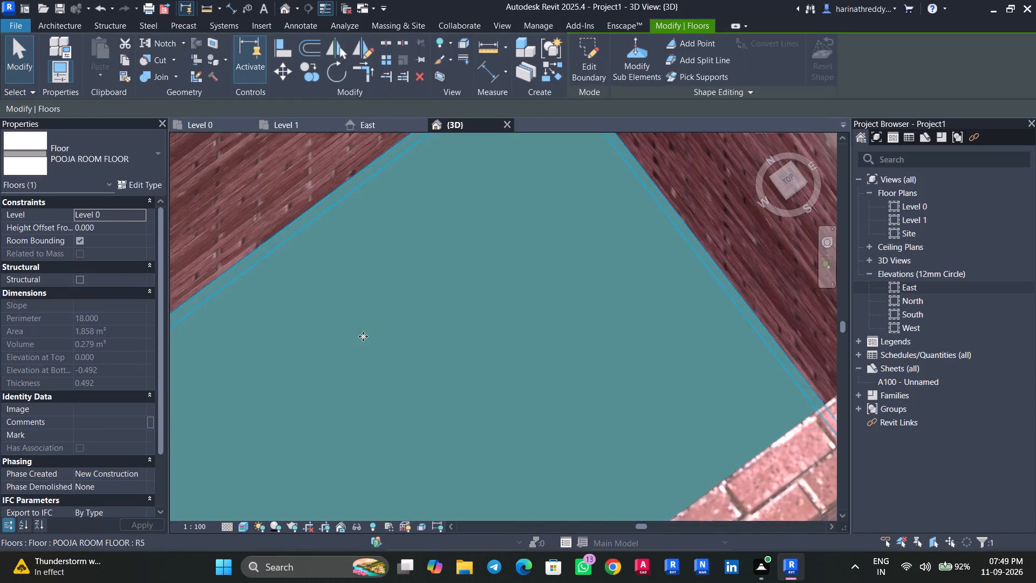
{"action": "key", "text": "Escape"}
{"action": "left_click", "coordinate": [381, 321]}
{"action": "left_click", "coordinate": [144, 188]}
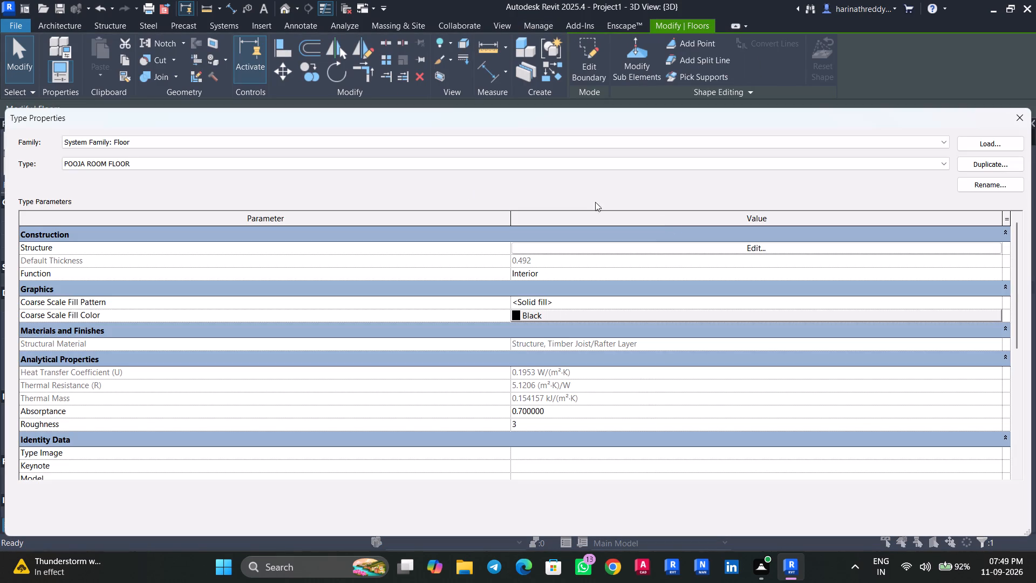
{"action": "left_click", "coordinate": [670, 250]}
{"action": "left_click", "coordinate": [492, 232]}
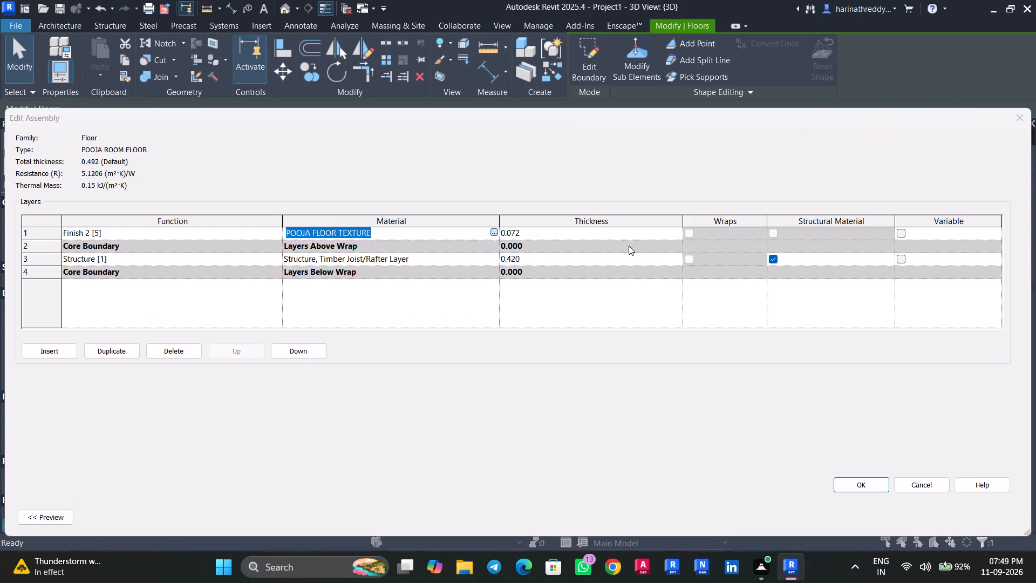
{"action": "left_click", "coordinate": [698, 308]}
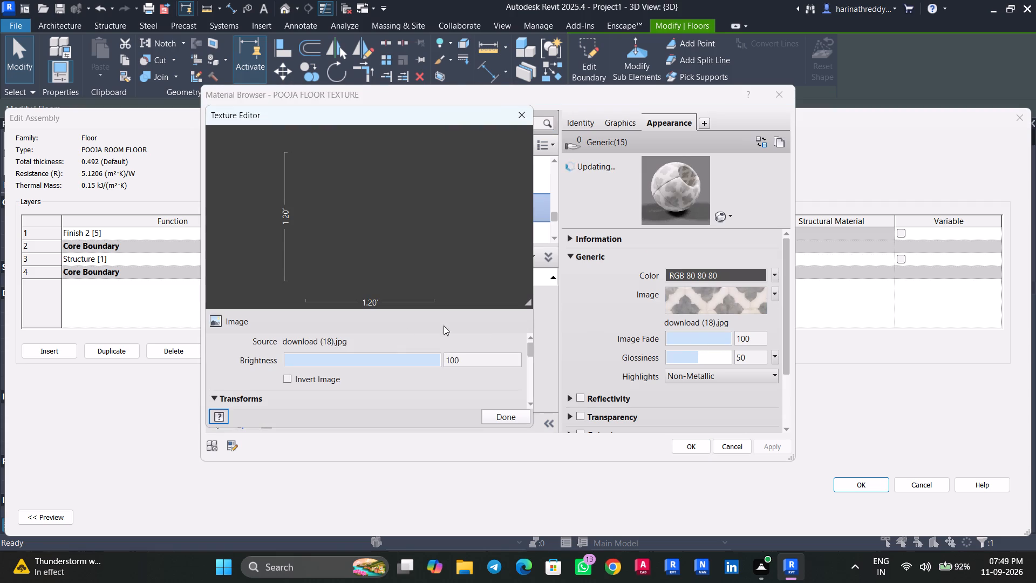
{"action": "left_click_drag", "start_coordinate": [529, 351], "coordinate": [533, 384]}
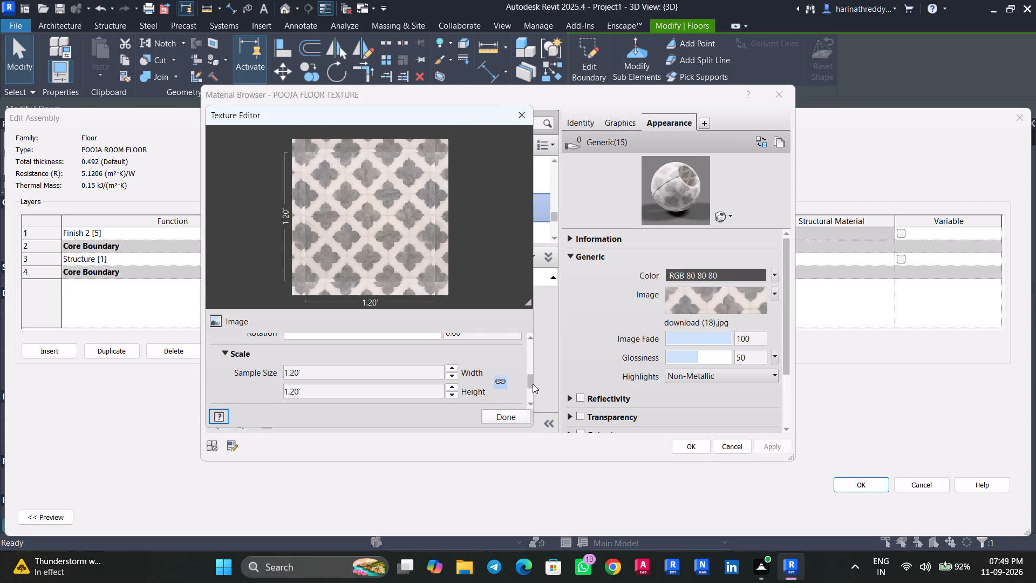
{"action": "left_click_drag", "start_coordinate": [533, 384], "coordinate": [533, 383]}
{"action": "left_click", "coordinate": [396, 372]}
{"action": "type", "text": "1.5'"}
{"action": "key", "text": "Return"}
{"action": "left_click", "coordinate": [514, 415]}
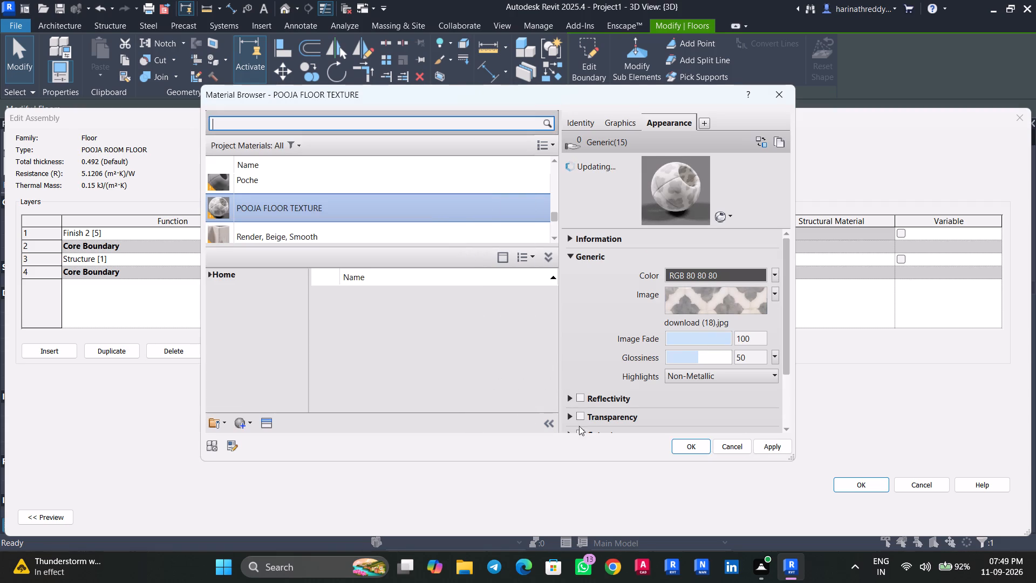
{"action": "left_click", "coordinate": [758, 449]}
{"action": "left_click", "coordinate": [696, 444]}
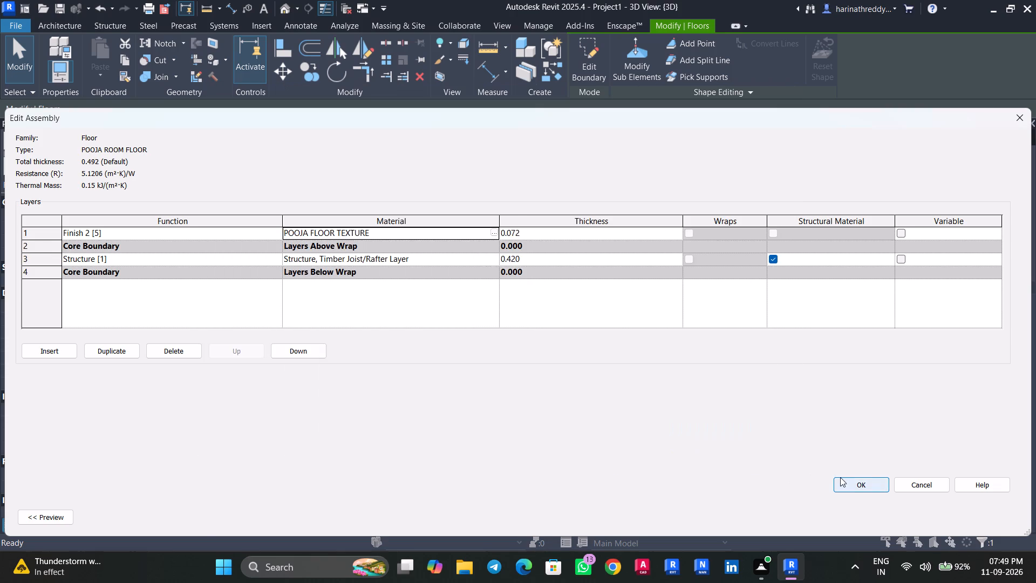
{"action": "left_click", "coordinate": [840, 477]}
{"action": "left_click", "coordinate": [1006, 520]}
{"action": "left_click", "coordinate": [895, 523]}
{"action": "key", "text": "Escape"}
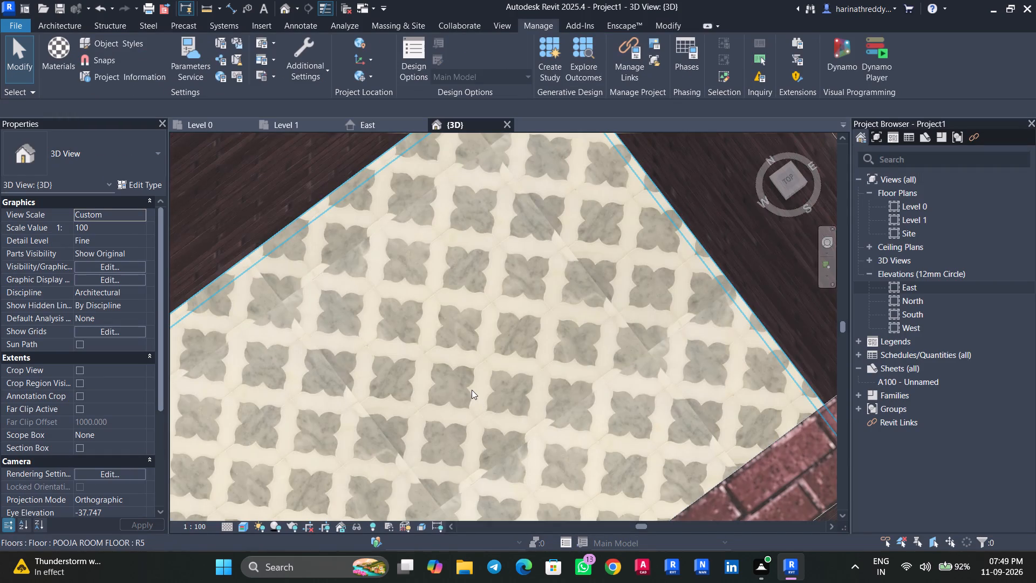
Examine the pooja room tile pattern and the floor textures of the surrounding rooms in the 3D view.
{"action": "scroll", "coordinate": [472, 390], "scroll_direction": "down", "scroll_amount": 2}
{"action": "scroll", "coordinate": [472, 390], "scroll_direction": "up", "scroll_amount": 1}
{"action": "scroll", "coordinate": [472, 390], "scroll_direction": "down", "scroll_amount": 17}
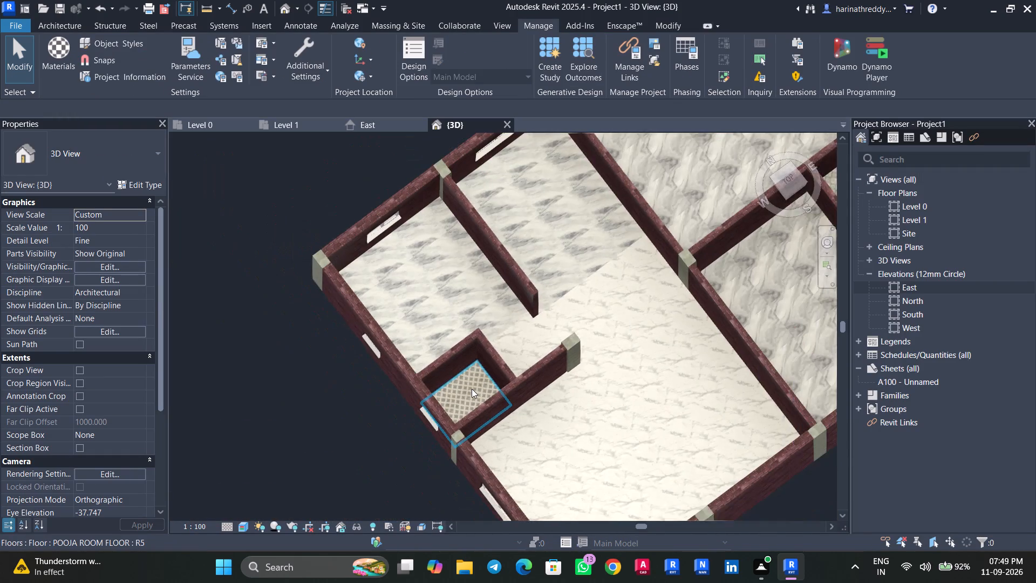
{"action": "scroll", "coordinate": [472, 389], "scroll_direction": "down", "scroll_amount": 4}
{"action": "scroll", "coordinate": [523, 297], "scroll_direction": "up", "scroll_amount": 13}
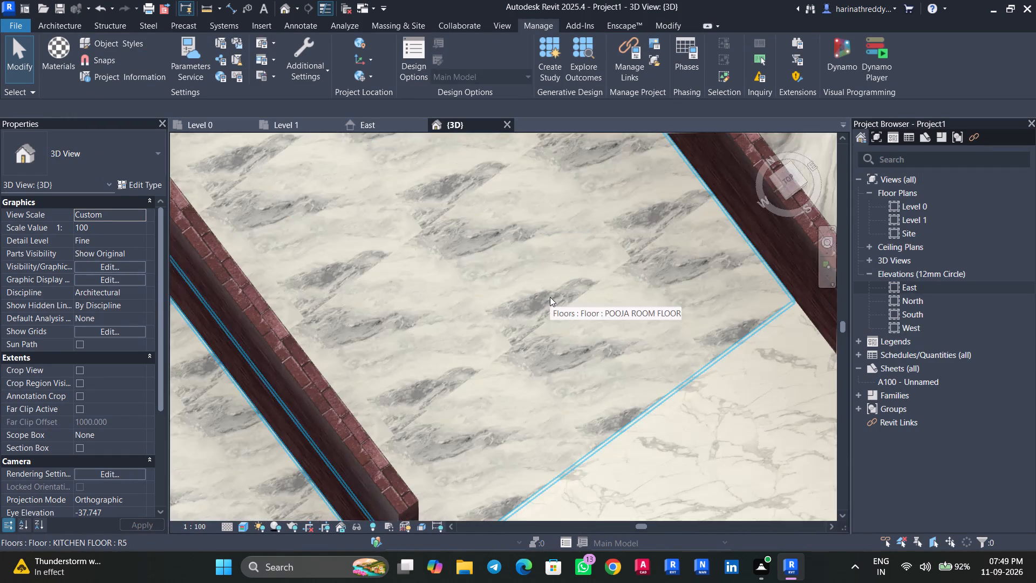
{"action": "scroll", "coordinate": [549, 339], "scroll_direction": "down", "scroll_amount": 2}
{"action": "scroll", "coordinate": [549, 339], "scroll_direction": "up", "scroll_amount": 1}
{"action": "scroll", "coordinate": [549, 339], "scroll_direction": "down", "scroll_amount": 5}
{"action": "middle_click_drag", "start_coordinate": [549, 339], "coordinate": [486, 299]}
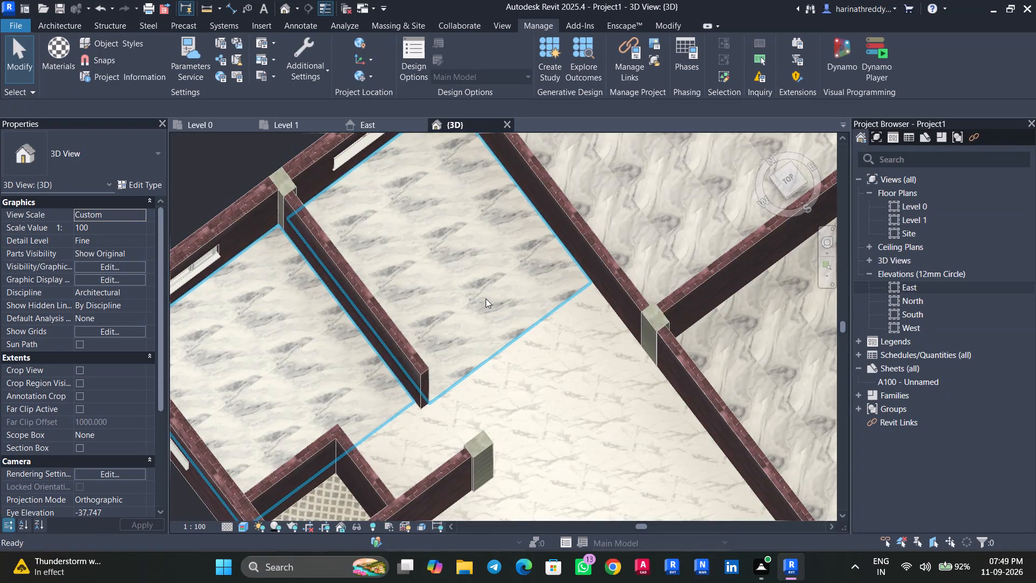
{"action": "scroll", "coordinate": [486, 299], "scroll_direction": "down", "scroll_amount": 4}
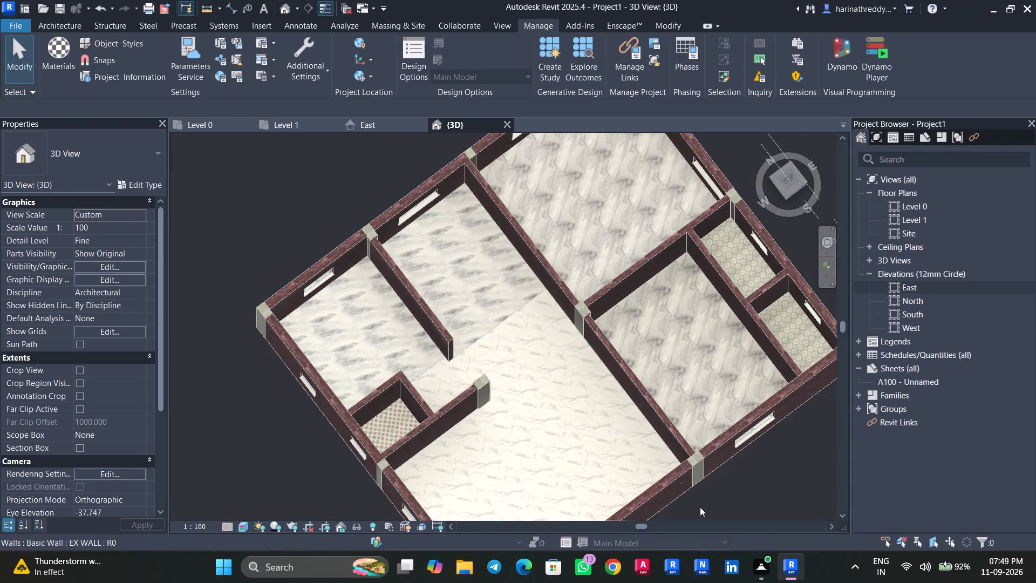
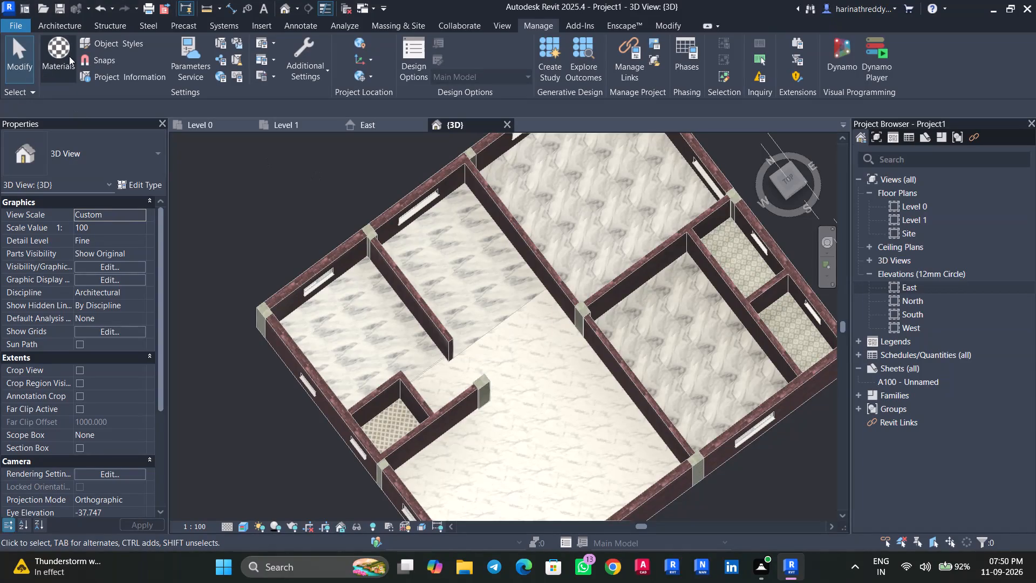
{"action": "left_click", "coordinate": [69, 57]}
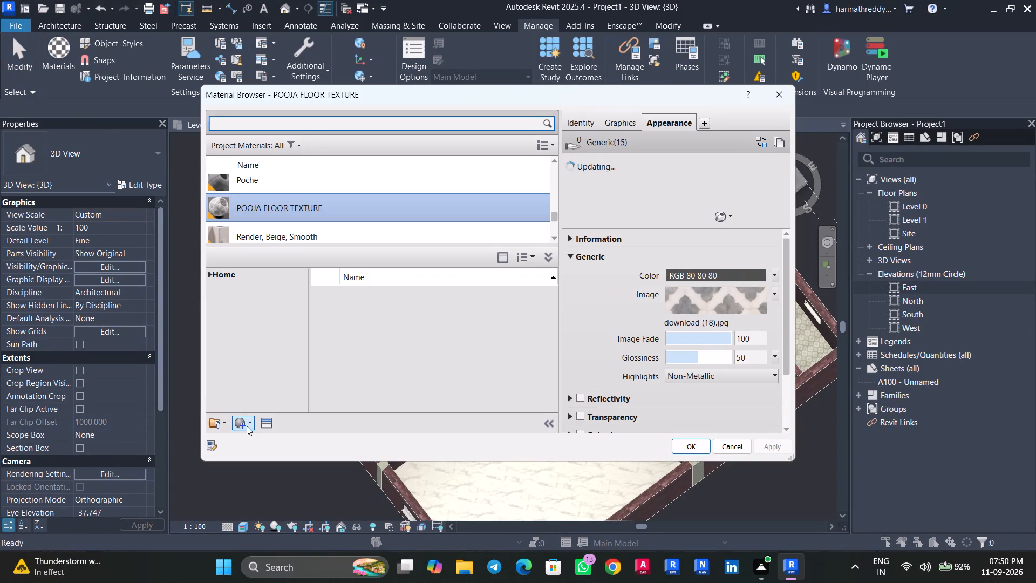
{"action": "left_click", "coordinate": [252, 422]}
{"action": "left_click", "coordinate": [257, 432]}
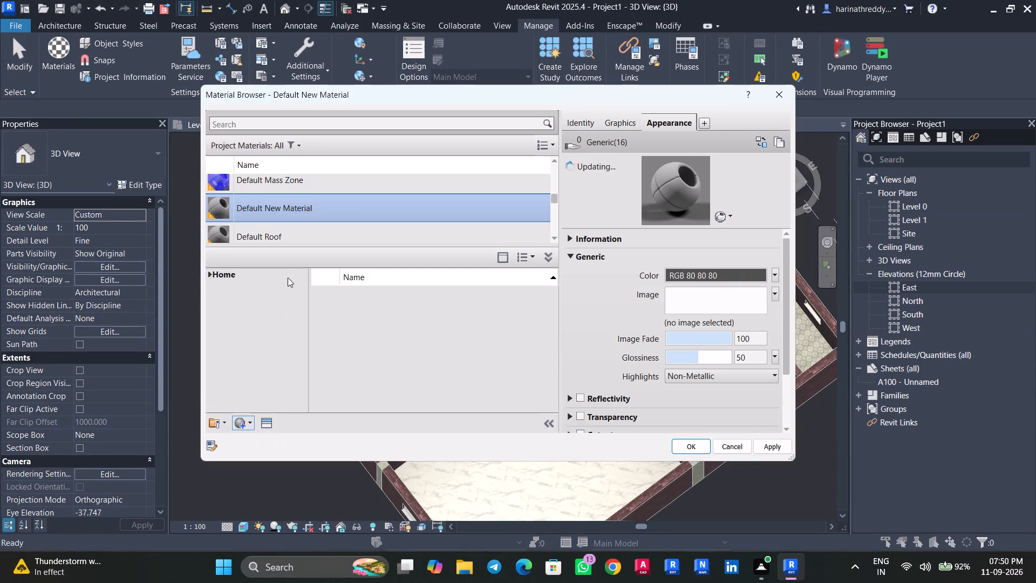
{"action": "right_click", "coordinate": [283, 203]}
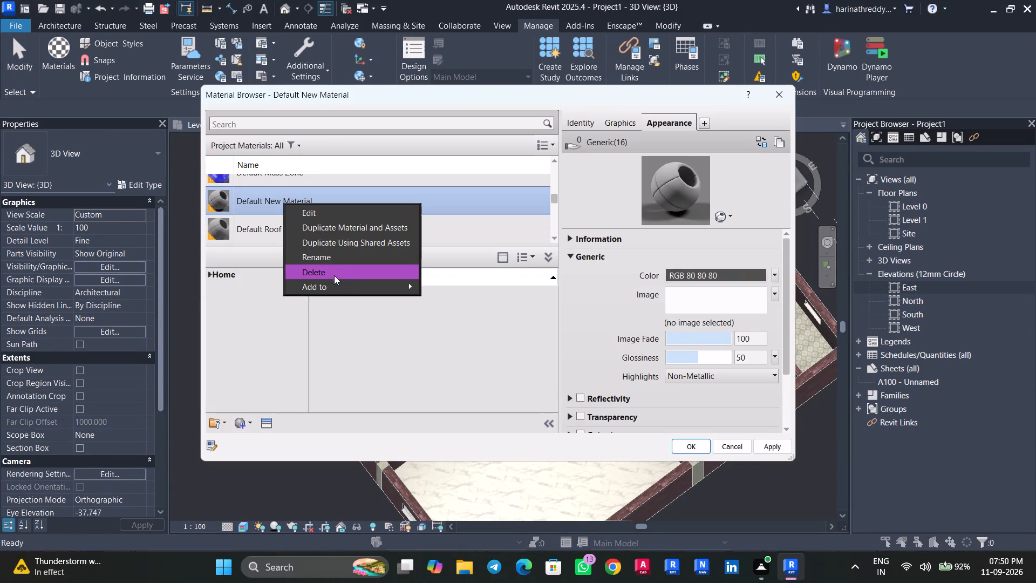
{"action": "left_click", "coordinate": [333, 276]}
Replace the image of the KITCHEN FLOOR TEXTURE material with download (19).jpg.
{"action": "left_click", "coordinate": [288, 125]}
{"action": "type", "text": "KITCHEN"}
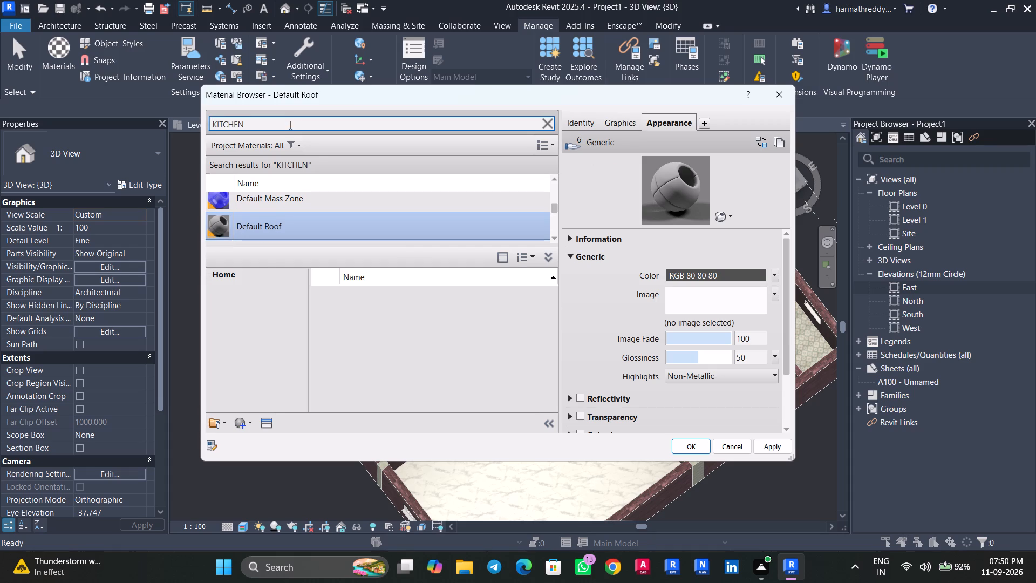
{"action": "left_click", "coordinate": [346, 208]}
{"action": "left_click", "coordinate": [682, 296]}
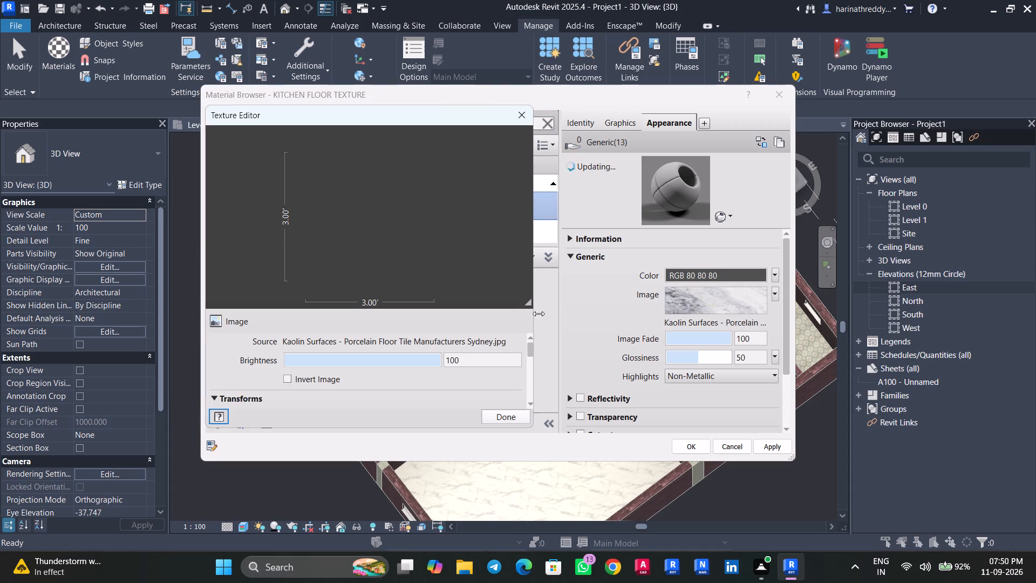
{"action": "left_click", "coordinate": [520, 116]}
{"action": "left_click", "coordinate": [774, 294]}
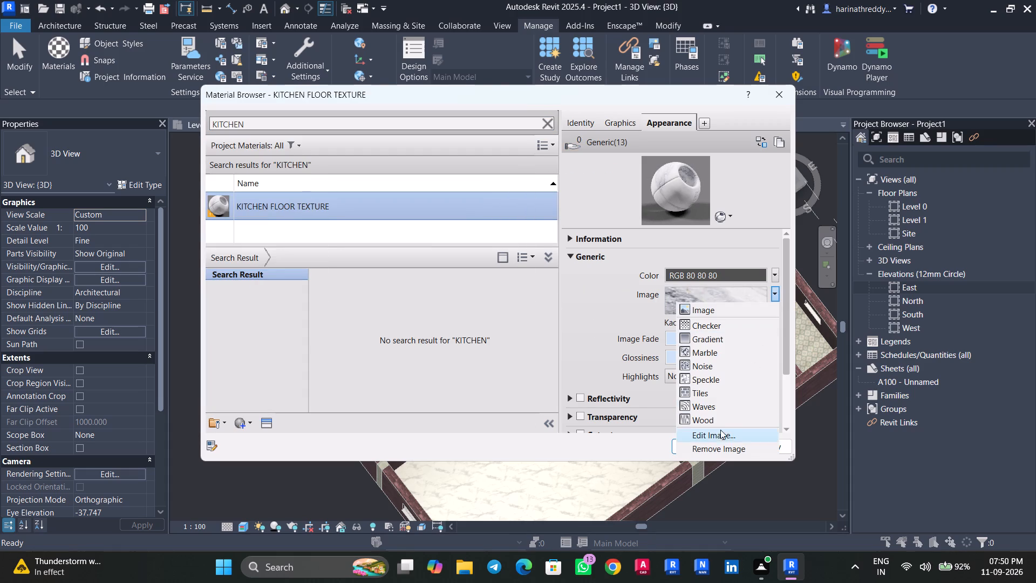
{"action": "left_click", "coordinate": [723, 448]}
{"action": "left_click", "coordinate": [707, 297]}
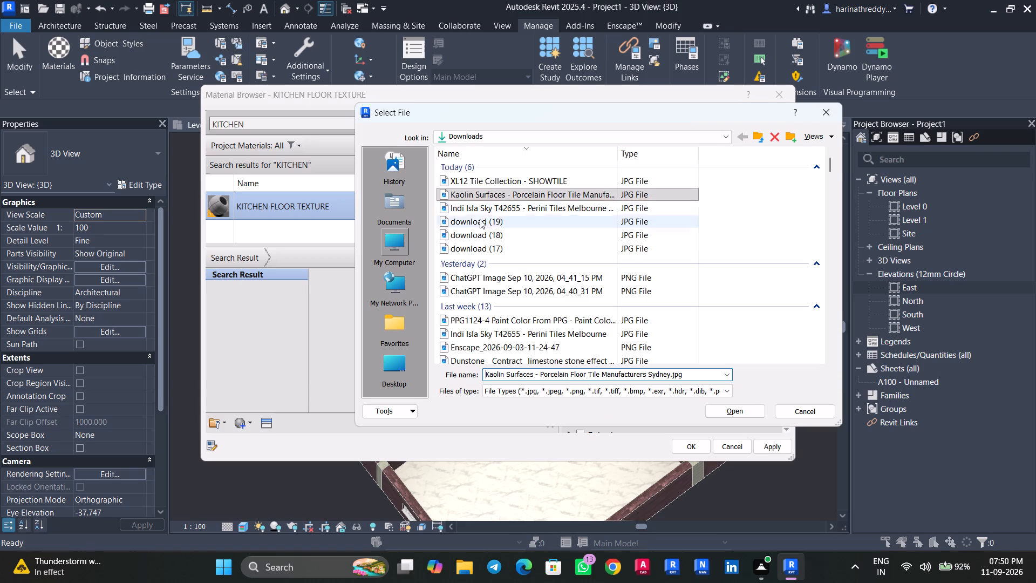
{"action": "left_click", "coordinate": [502, 220]}
{"action": "left_click", "coordinate": [714, 404]}
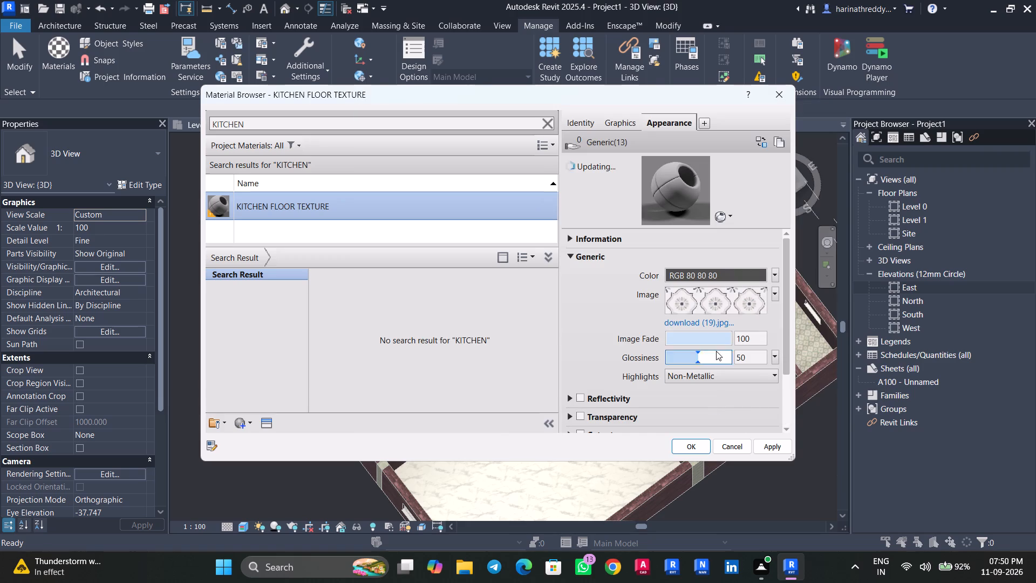
Set the kitchen tile image's sample size to 3' and save the KITCHEN FLOOR TEXTURE material.
{"action": "left_click", "coordinate": [723, 300]}
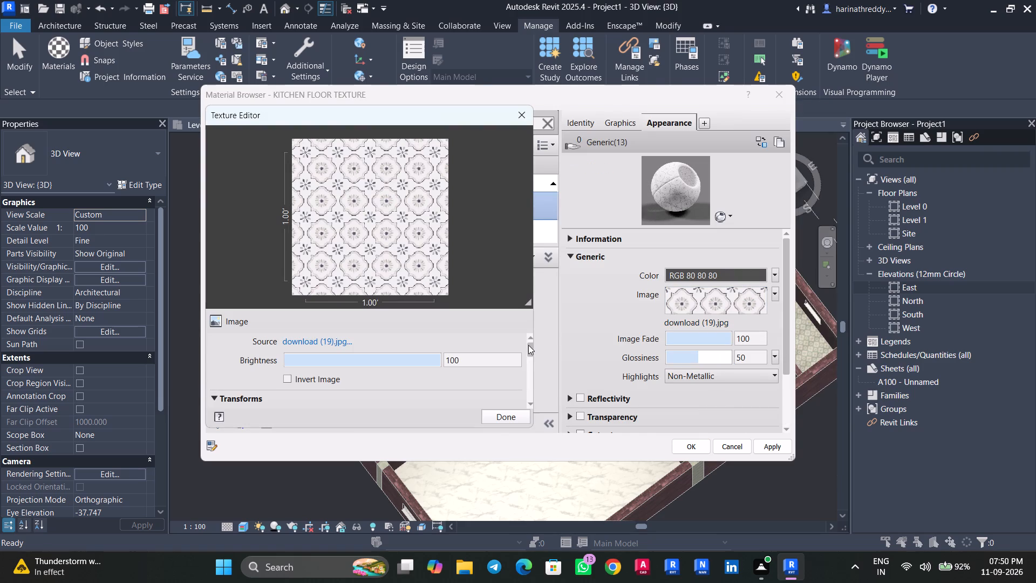
{"action": "left_click_drag", "start_coordinate": [530, 348], "coordinate": [536, 384]}
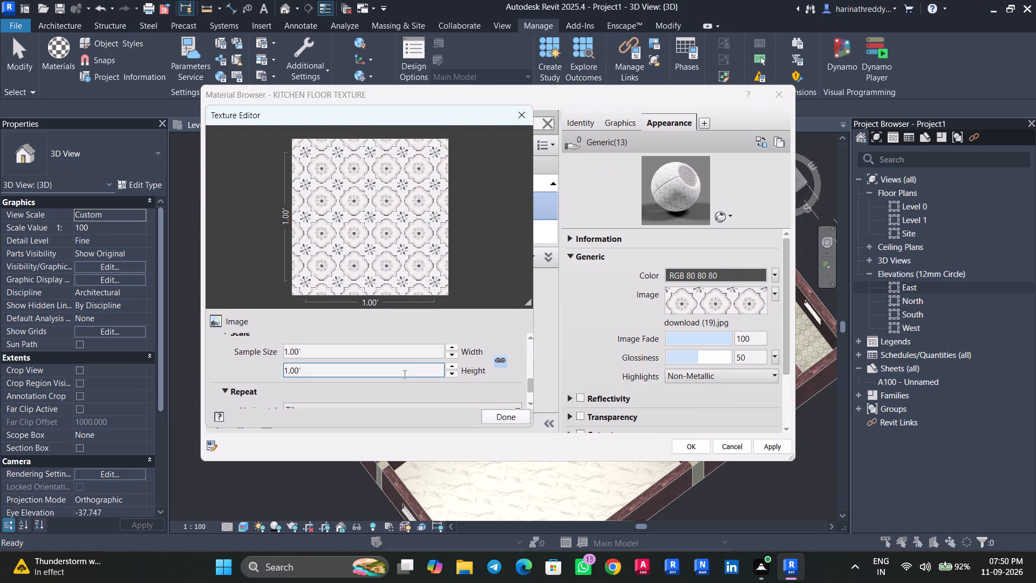
{"action": "left_click", "coordinate": [404, 362]}
{"action": "left_click", "coordinate": [400, 351]}
{"action": "type", "text": "3'"}
{"action": "key", "text": "Return"}
{"action": "left_click", "coordinate": [508, 417]}
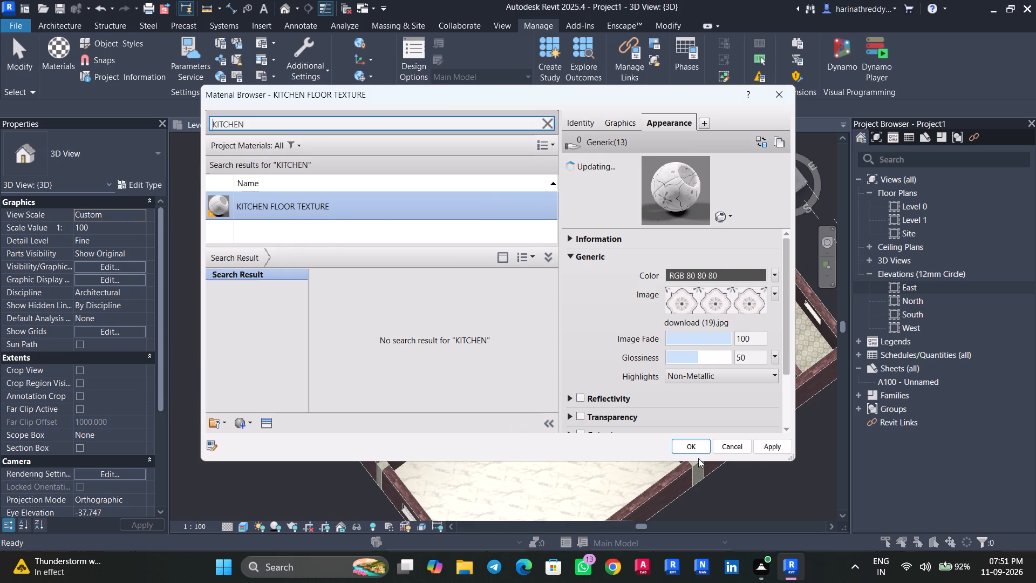
{"action": "left_click", "coordinate": [755, 451]}
{"action": "left_click", "coordinate": [691, 448]}
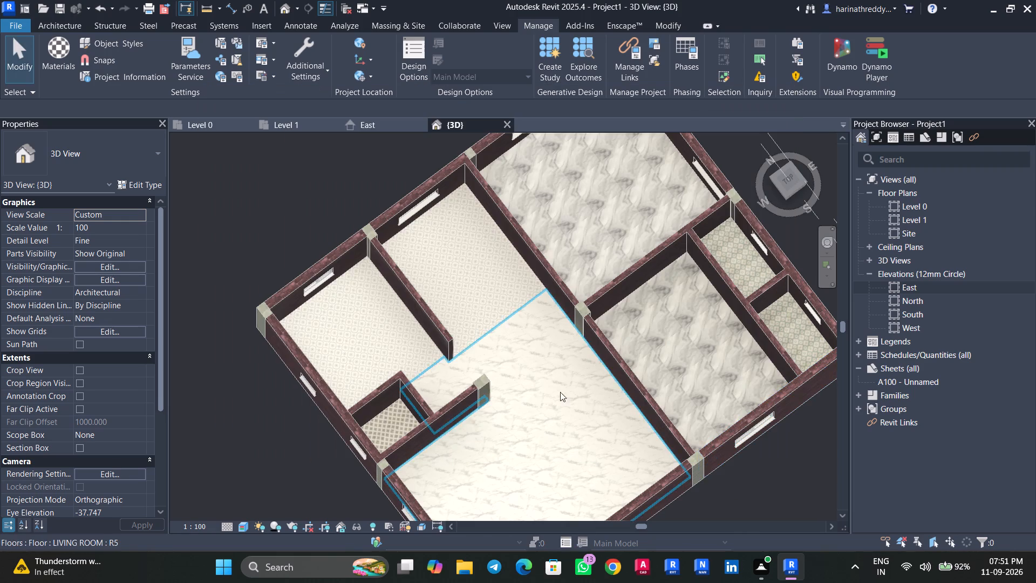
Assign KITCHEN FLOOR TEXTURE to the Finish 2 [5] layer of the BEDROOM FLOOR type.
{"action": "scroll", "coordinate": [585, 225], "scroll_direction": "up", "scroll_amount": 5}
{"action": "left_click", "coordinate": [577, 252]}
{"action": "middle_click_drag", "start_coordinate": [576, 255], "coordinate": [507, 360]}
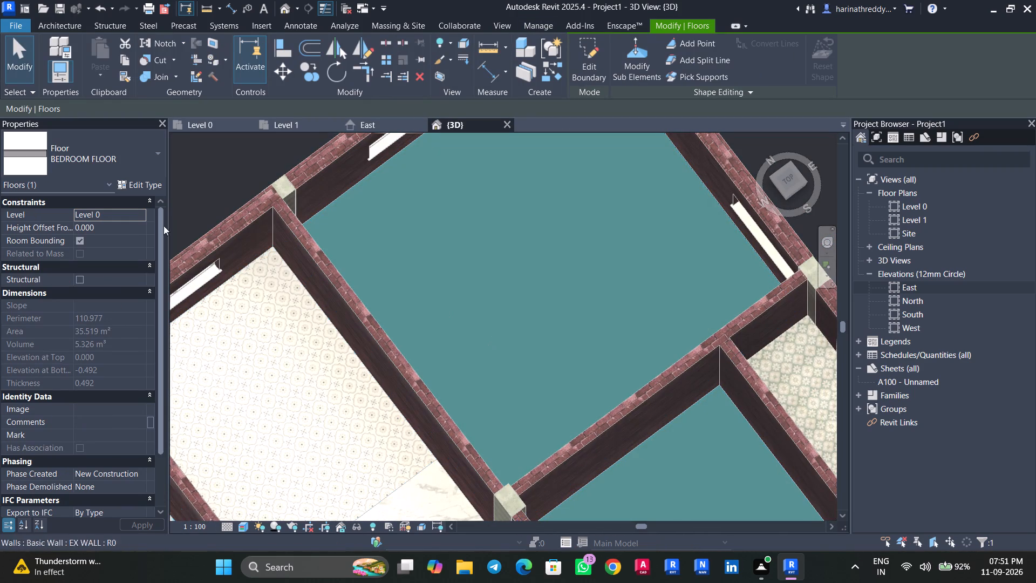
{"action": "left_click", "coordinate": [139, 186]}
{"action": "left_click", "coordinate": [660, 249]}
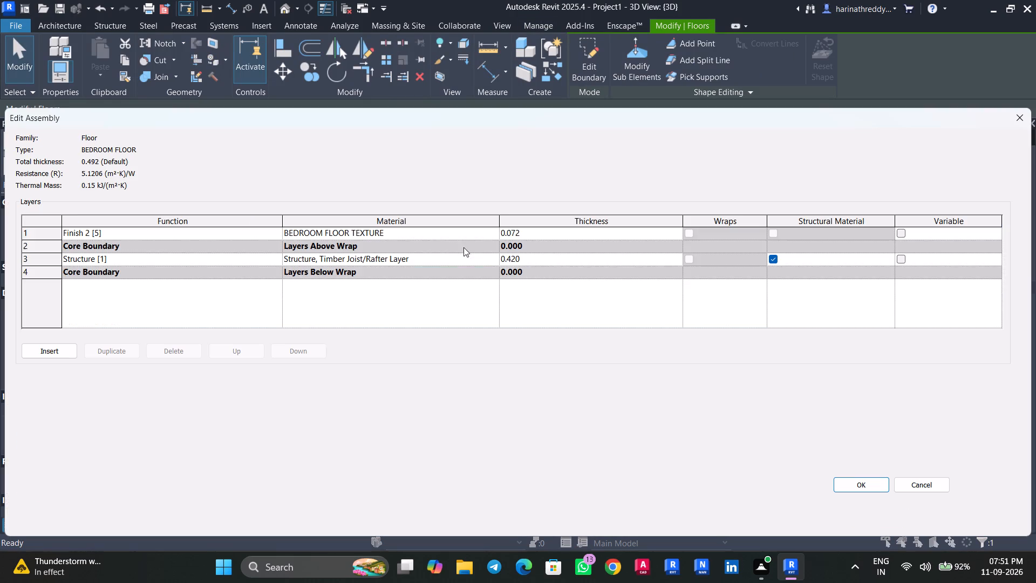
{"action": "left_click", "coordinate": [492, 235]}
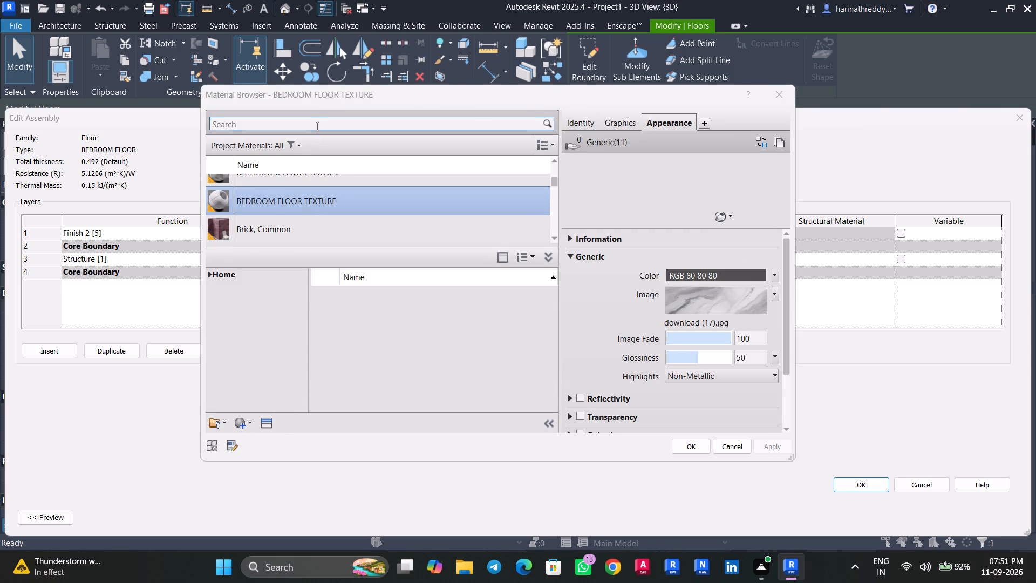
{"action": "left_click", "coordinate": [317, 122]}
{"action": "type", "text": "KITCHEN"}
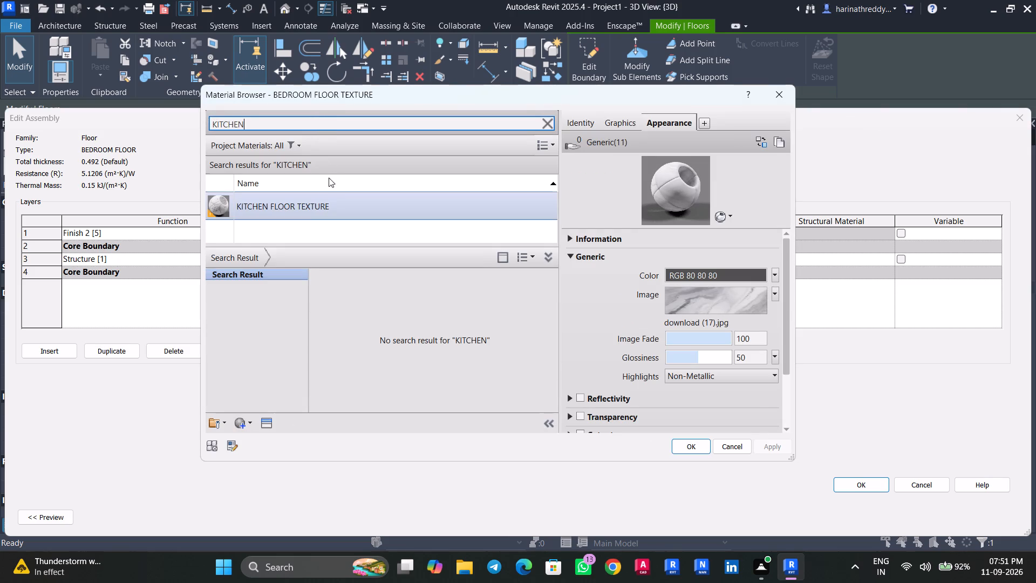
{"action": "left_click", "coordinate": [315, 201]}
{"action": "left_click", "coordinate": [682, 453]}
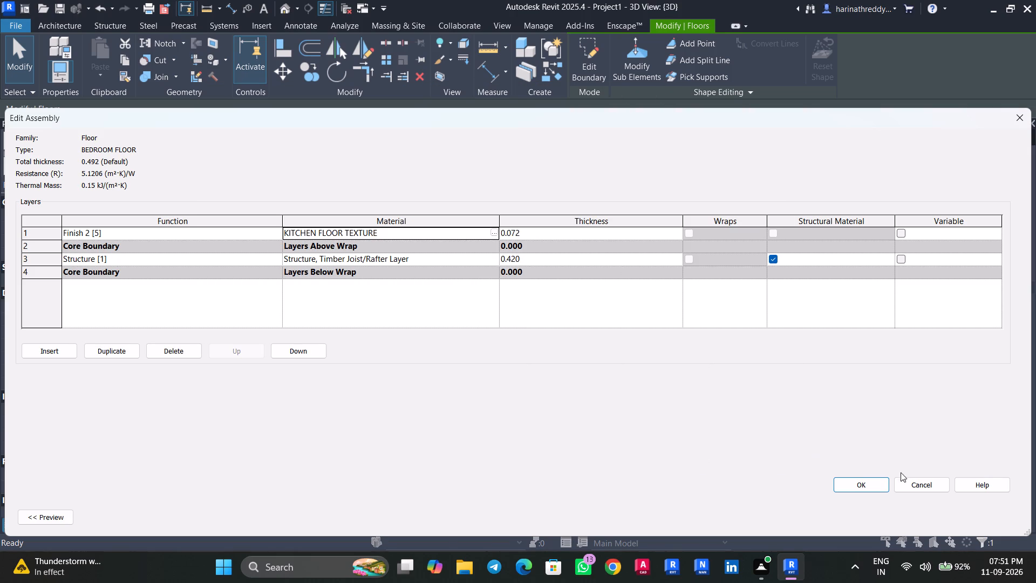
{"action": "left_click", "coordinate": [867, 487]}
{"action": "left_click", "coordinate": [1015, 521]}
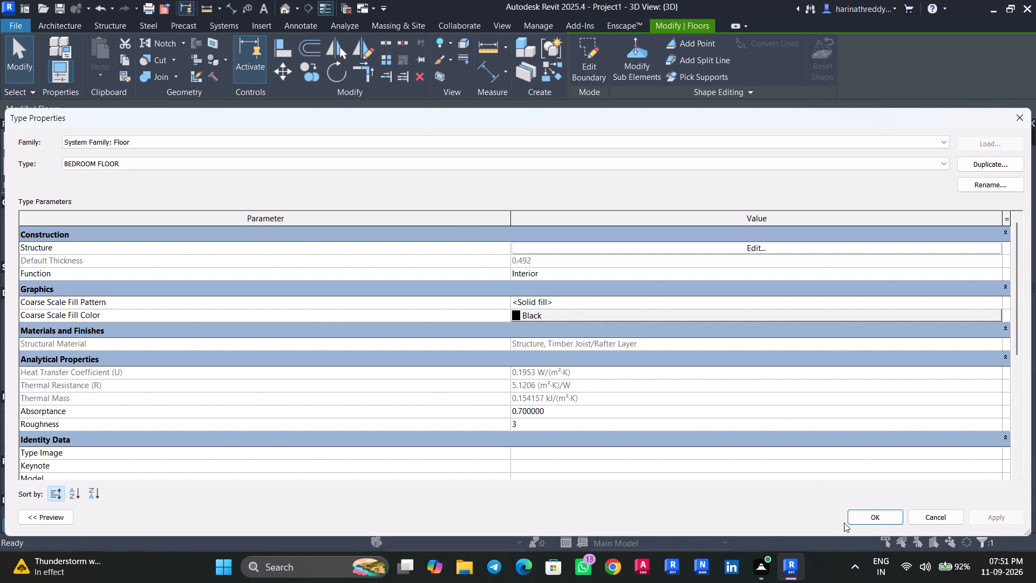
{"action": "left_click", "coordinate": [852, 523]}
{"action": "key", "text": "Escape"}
Examine the tile pattern on the kitchen and bedroom floors in the 3D view.
{"action": "scroll", "coordinate": [295, 446], "scroll_direction": "down", "scroll_amount": 1}
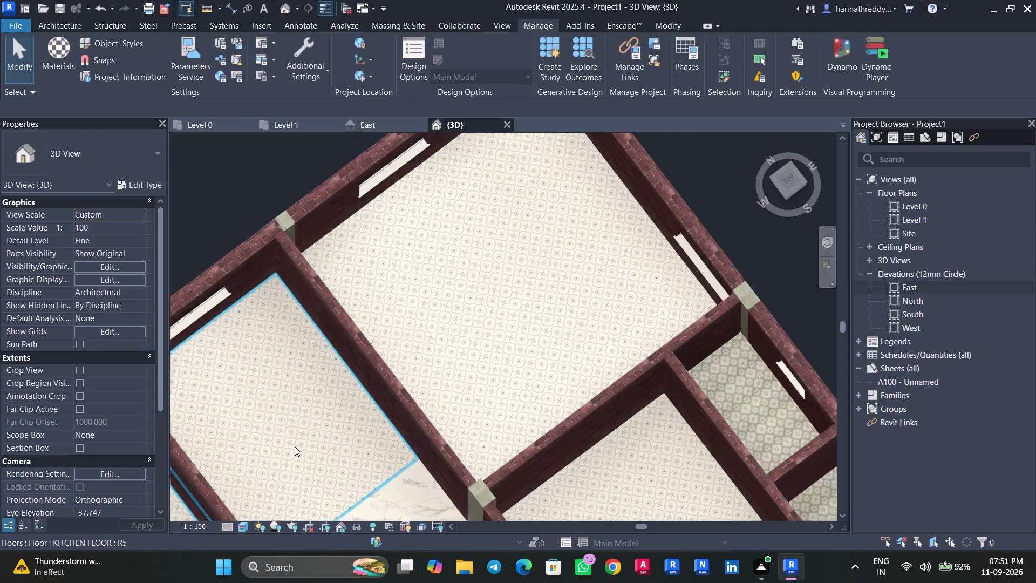
{"action": "scroll", "coordinate": [295, 446], "scroll_direction": "down", "scroll_amount": 4}
{"action": "middle_click_drag", "start_coordinate": [315, 453], "coordinate": [351, 425], "text": "shift"}
{"action": "middle_click_drag", "start_coordinate": [351, 423], "coordinate": [493, 336]}
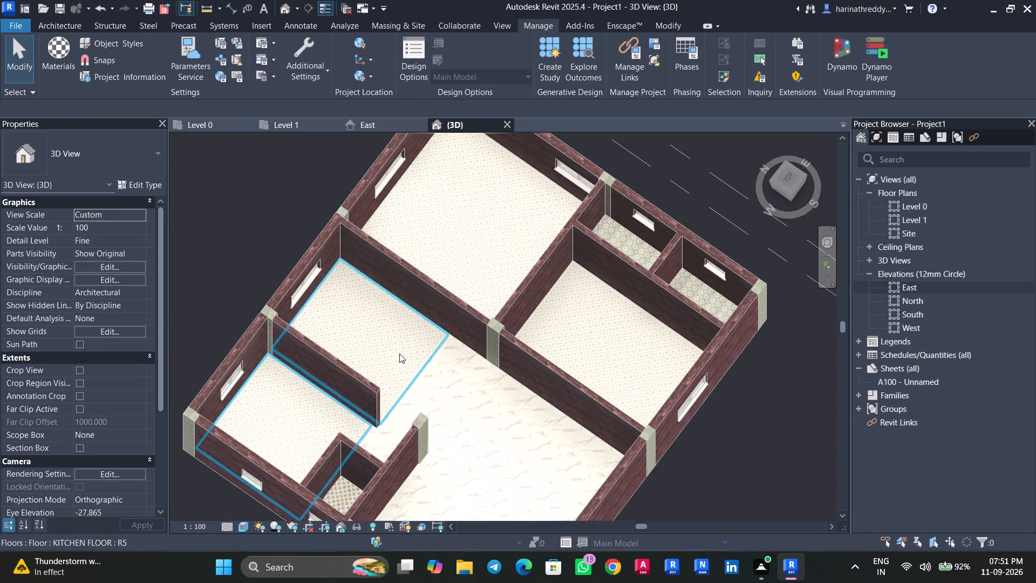
{"action": "left_click", "coordinate": [399, 354]}
{"action": "scroll", "coordinate": [399, 354], "scroll_direction": "up", "scroll_amount": 2}
{"action": "middle_click_drag", "start_coordinate": [534, 453], "coordinate": [515, 459], "text": "shift"}
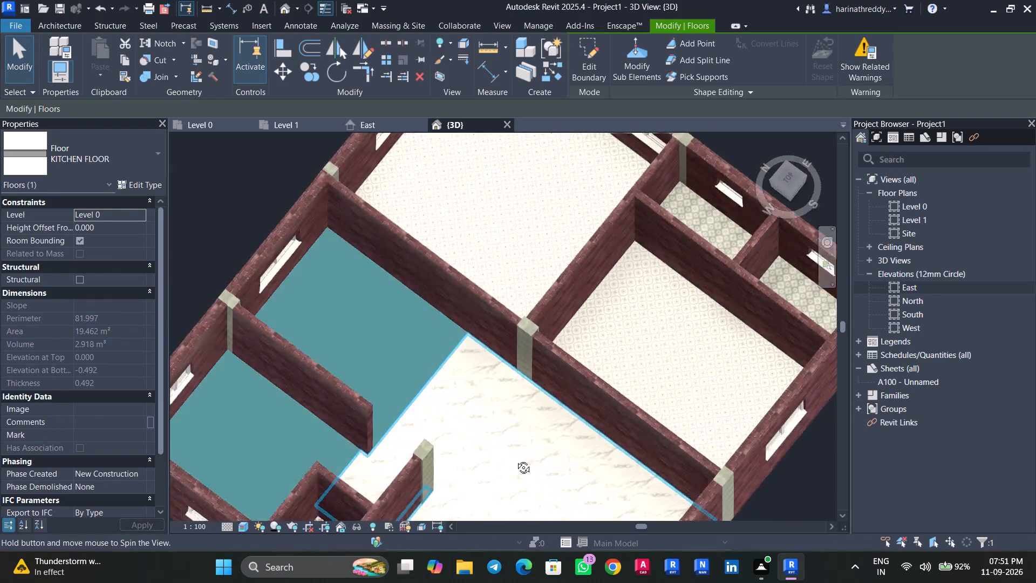
{"action": "middle_click_drag", "start_coordinate": [515, 459], "coordinate": [444, 419], "text": "shift"}
{"action": "key", "text": "Escape"}
Check which floor types are assigned to the bedroom and kitchen floors through their type properties.
{"action": "left_click", "coordinate": [645, 397]}
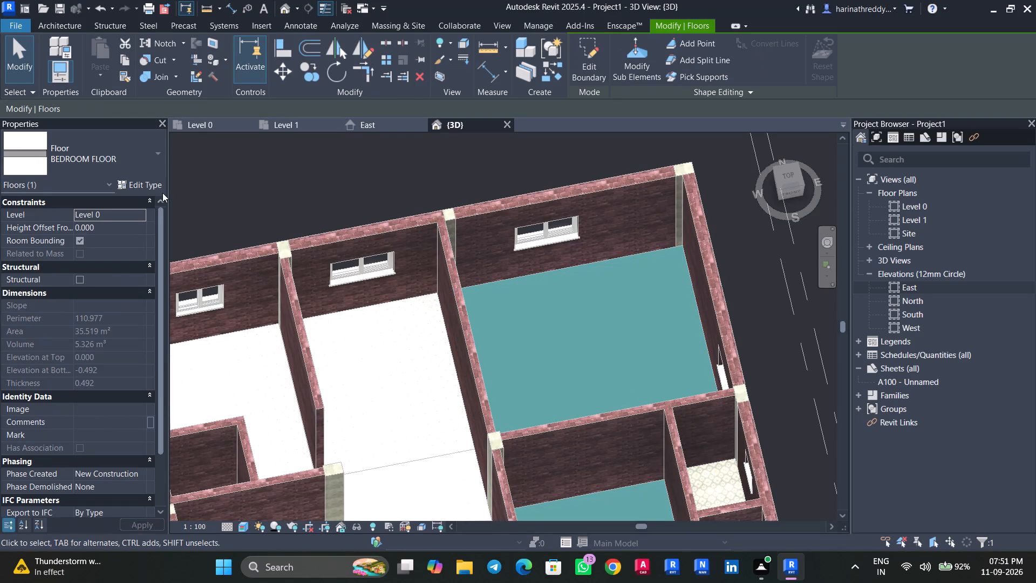
{"action": "left_click", "coordinate": [155, 185]}
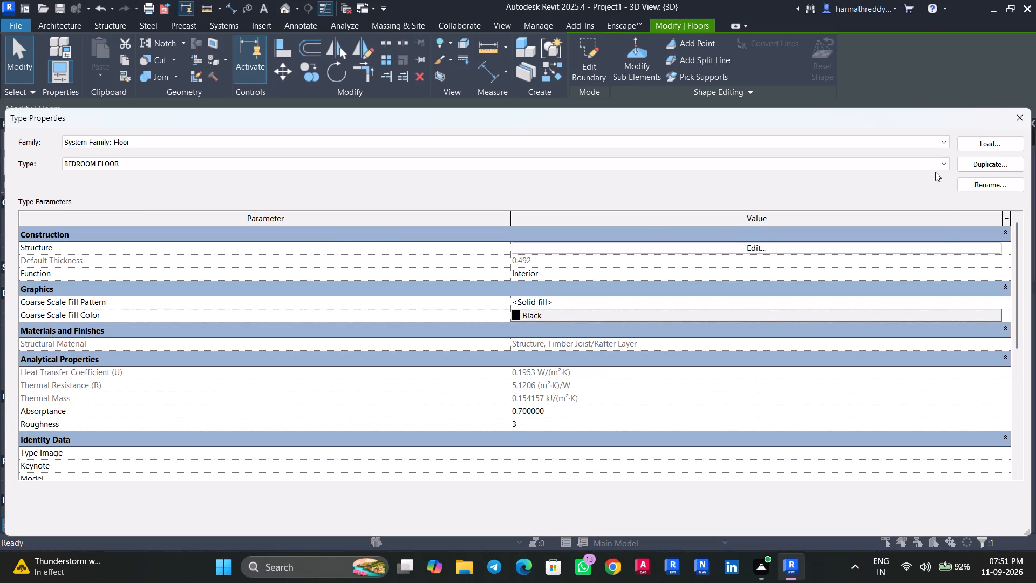
{"action": "left_click", "coordinate": [925, 162]}
{"action": "key", "text": "Escape"}
{"action": "key", "text": "Escape"}
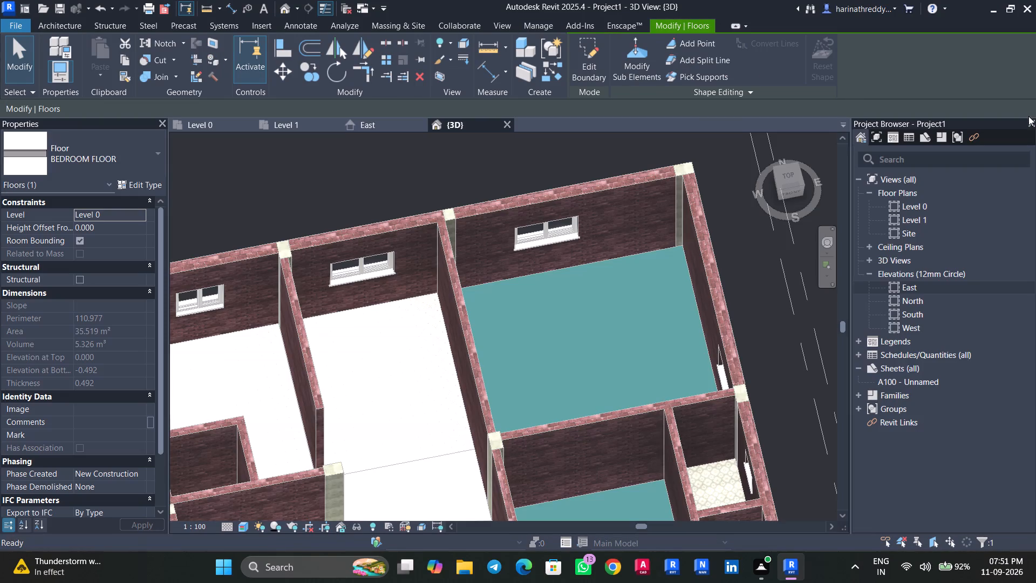
{"action": "key", "text": "Escape"}
{"action": "left_click", "coordinate": [395, 329]}
{"action": "left_click", "coordinate": [98, 170]}
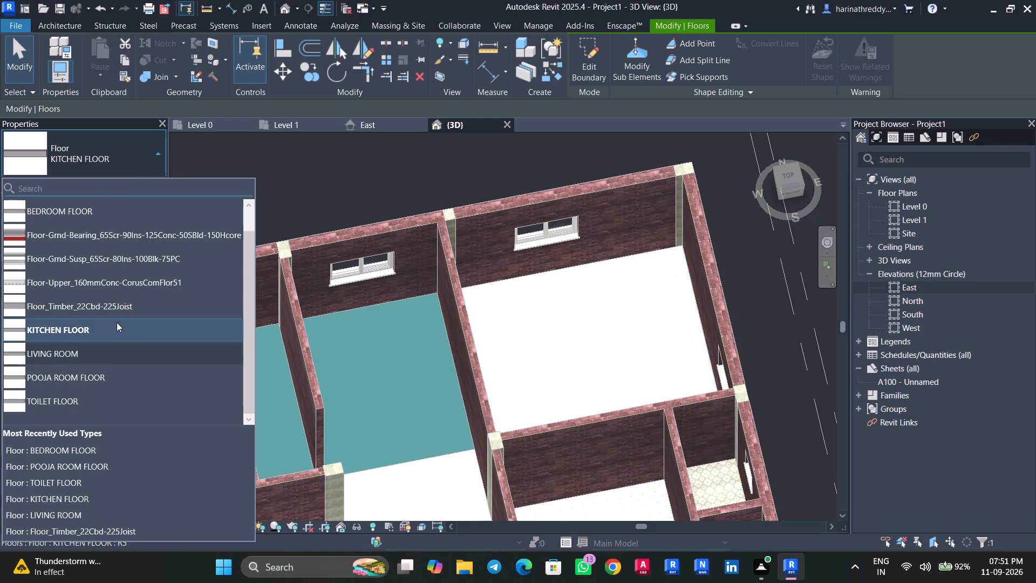
{"action": "key", "text": "Escape"}
{"action": "left_click", "coordinate": [143, 184]}
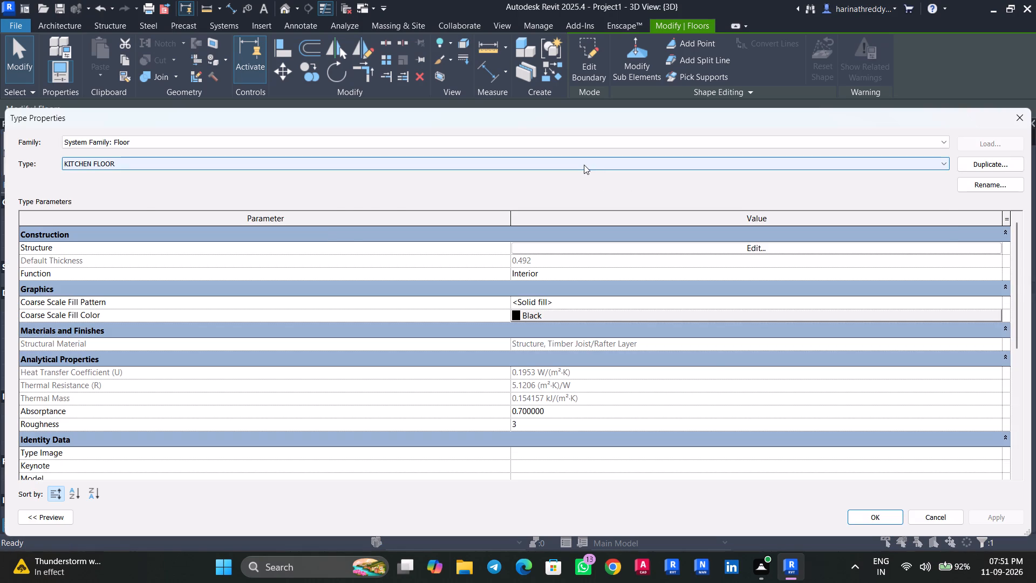
{"action": "left_click", "coordinate": [584, 165]}
{"action": "key", "text": "Escape"}
{"action": "key", "text": "Escape"}
{"action": "key", "text": "Escape"}
Assign BEDROOM FLOOR TEXTURE to the Finish 2 [5] layer of the BEDROOM FLOOR type and apply it.
{"action": "middle_click_drag", "start_coordinate": [621, 361], "coordinate": [609, 289]}
{"action": "left_click", "coordinate": [609, 289]}
{"action": "left_click", "coordinate": [140, 183]}
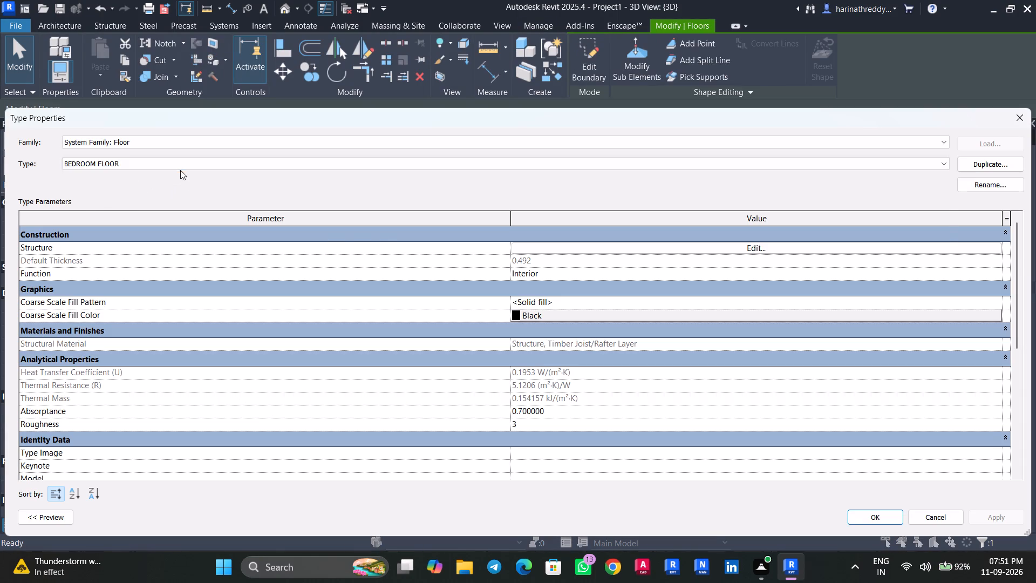
{"action": "left_click", "coordinate": [180, 168]}
{"action": "key", "text": "Escape"}
{"action": "left_click", "coordinate": [550, 248]}
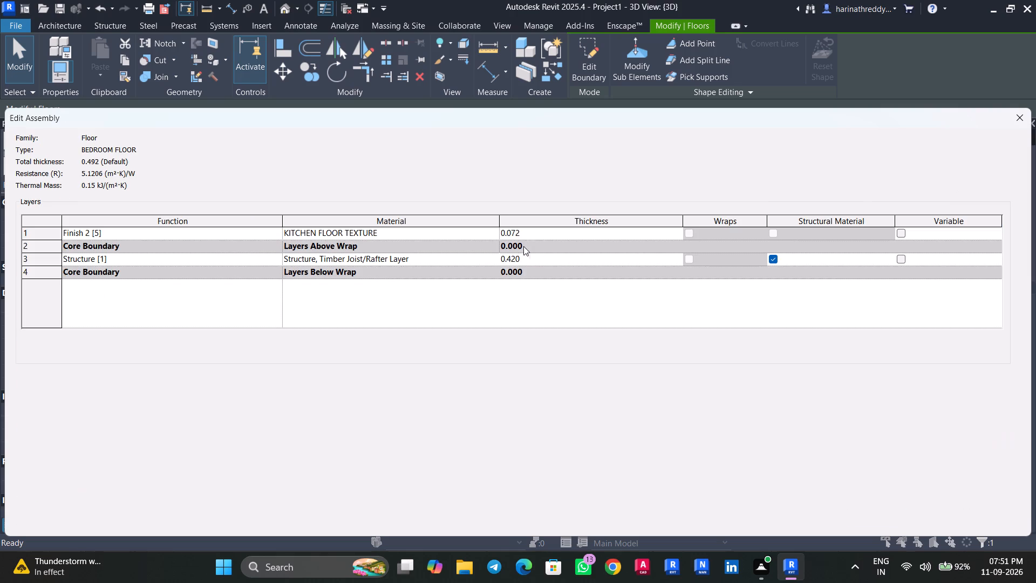
{"action": "left_click", "coordinate": [494, 234]}
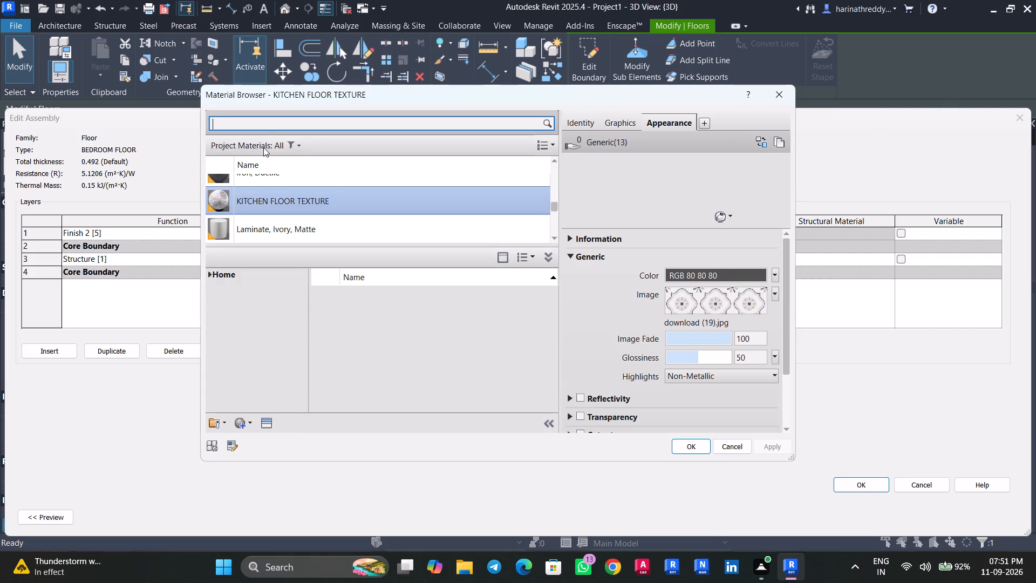
{"action": "left_click", "coordinate": [265, 128]}
{"action": "type", "text": "BED"}
{"action": "type", "text": "ROOM"}
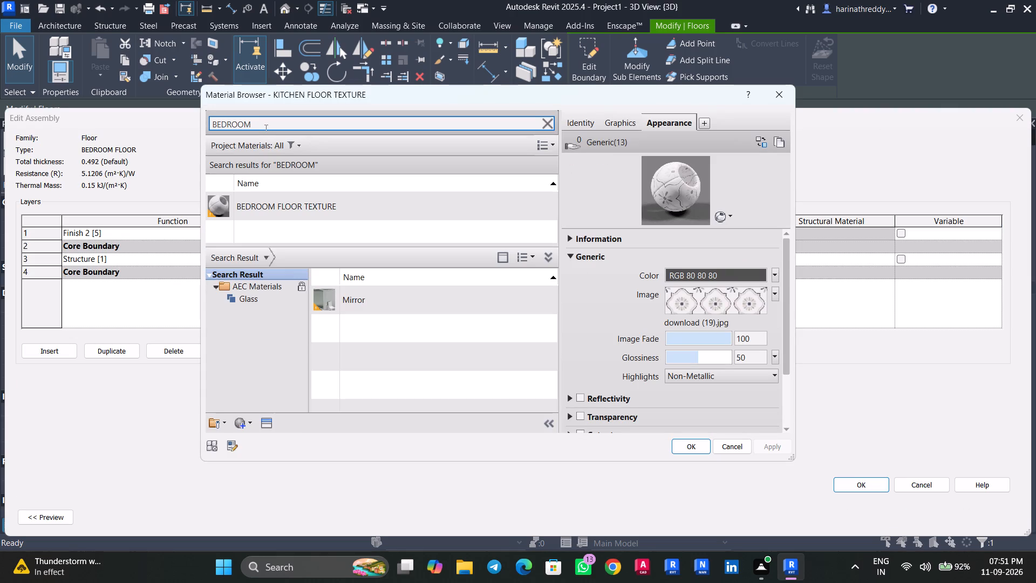
{"action": "left_click", "coordinate": [289, 202]}
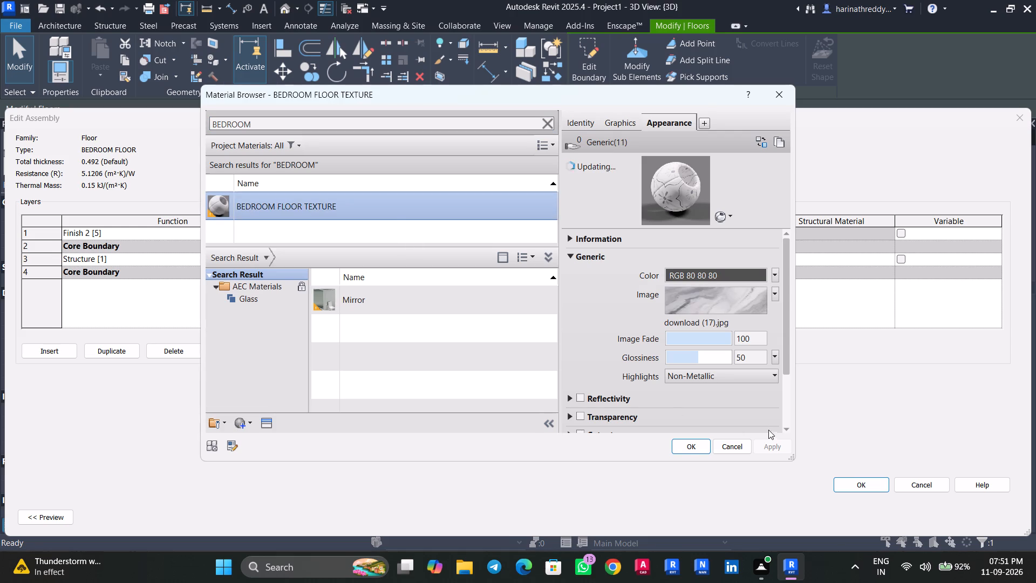
{"action": "left_click", "coordinate": [686, 447]}
{"action": "left_click", "coordinate": [878, 483]}
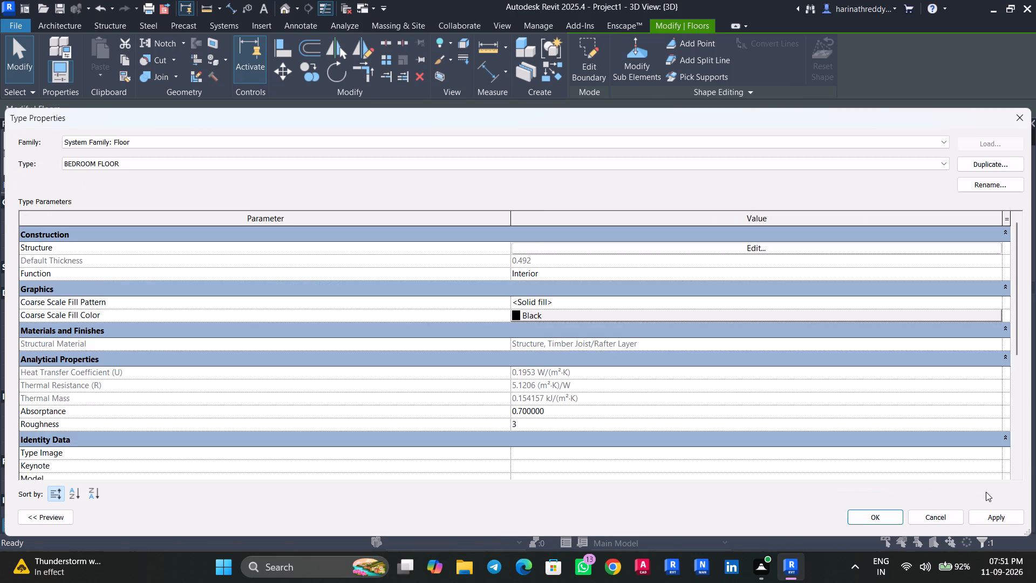
{"action": "left_click", "coordinate": [1004, 509]}
{"action": "left_click", "coordinate": [985, 517]}
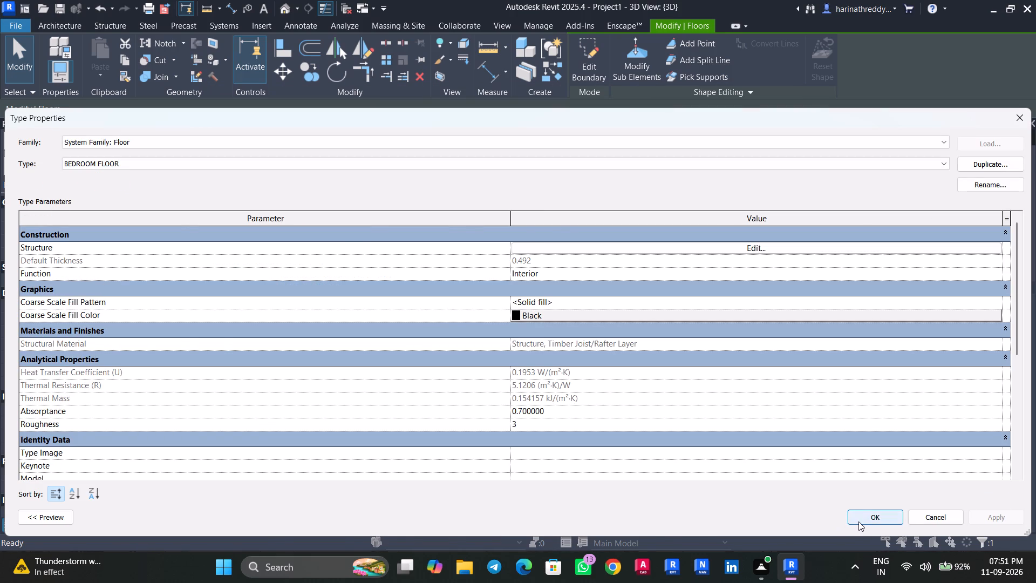
{"action": "left_click", "coordinate": [858, 521]}
{"action": "key", "text": "Escape"}
Examine the floor textures in the living room, kitchen, bedrooms and bathrooms in the 3D view.
{"action": "scroll", "coordinate": [341, 395], "scroll_direction": "down", "scroll_amount": 3}
{"action": "middle_click_drag", "start_coordinate": [338, 447], "coordinate": [467, 337]}
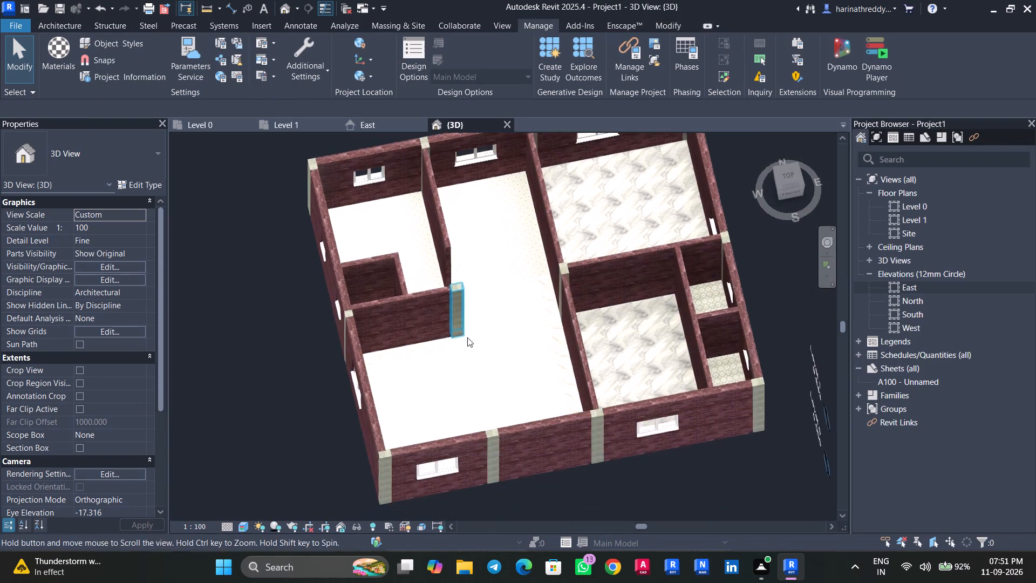
{"action": "scroll", "coordinate": [410, 382], "scroll_direction": "up", "scroll_amount": 10}
{"action": "middle_click_drag", "start_coordinate": [467, 371], "coordinate": [440, 466]}
{"action": "scroll", "coordinate": [437, 444], "scroll_direction": "down", "scroll_amount": 7}
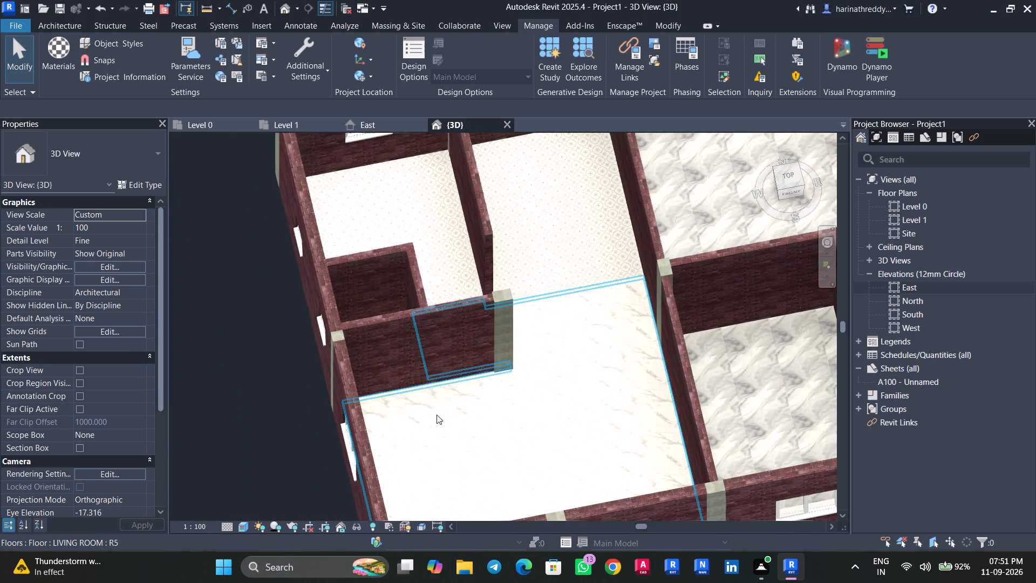
{"action": "middle_click_drag", "start_coordinate": [437, 426], "coordinate": [390, 491], "text": "shift"}
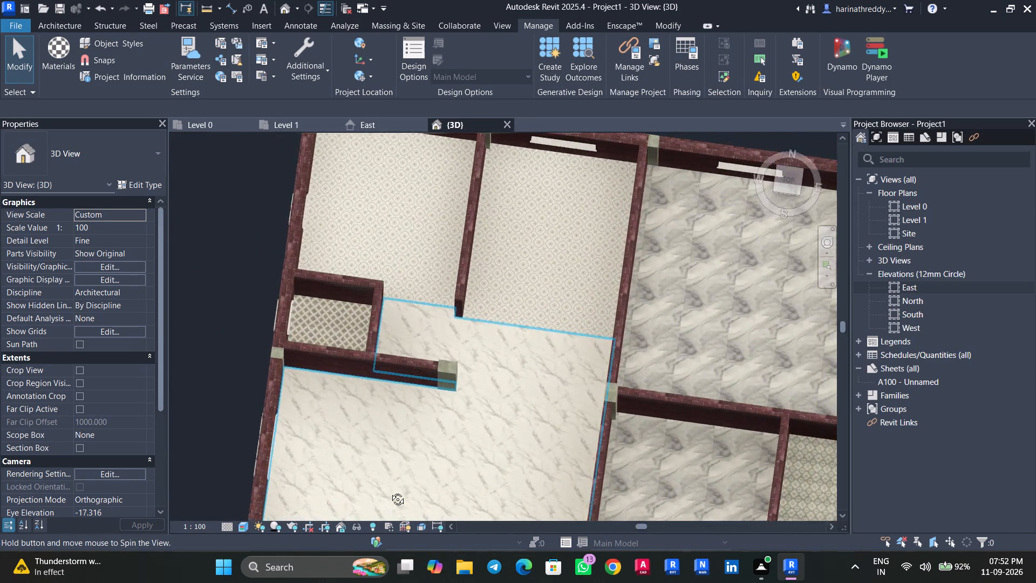
{"action": "middle_click_drag", "start_coordinate": [390, 491], "coordinate": [450, 463], "text": "shift"}
{"action": "middle_click_drag", "start_coordinate": [509, 458], "coordinate": [213, 476]}
{"action": "scroll", "coordinate": [549, 387], "scroll_direction": "up", "scroll_amount": 12}
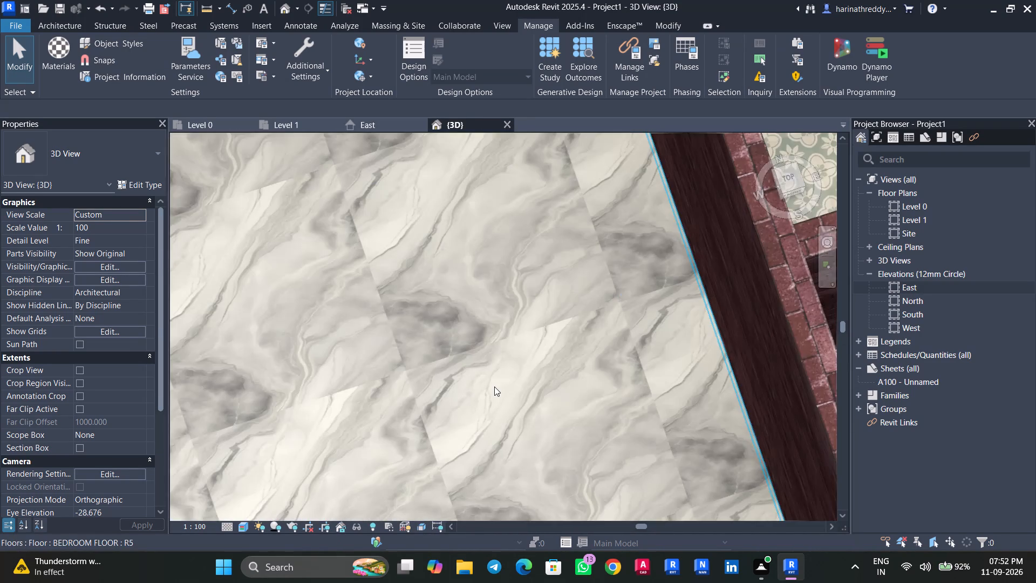
{"action": "scroll", "coordinate": [494, 387], "scroll_direction": "down", "scroll_amount": 7}
{"action": "scroll", "coordinate": [494, 387], "scroll_direction": "up", "scroll_amount": 1}
{"action": "scroll", "coordinate": [494, 387], "scroll_direction": "down", "scroll_amount": 4}
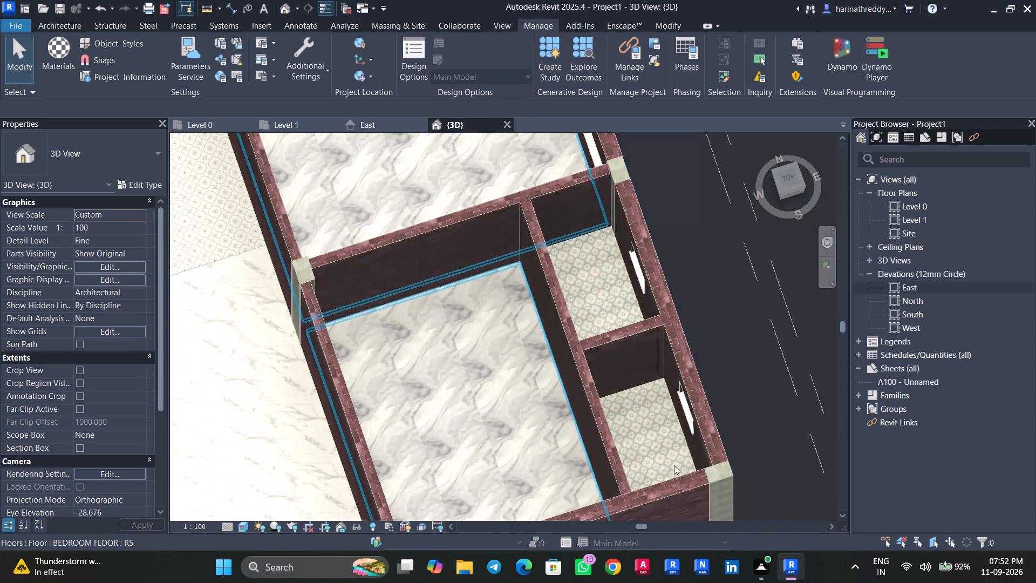
{"action": "scroll", "coordinate": [769, 425], "scroll_direction": "down", "scroll_amount": 2}
{"action": "middle_click_drag", "start_coordinate": [769, 428], "coordinate": [842, 364], "text": "shift"}
{"action": "middle_click_drag", "start_coordinate": [765, 382], "coordinate": [727, 429]}
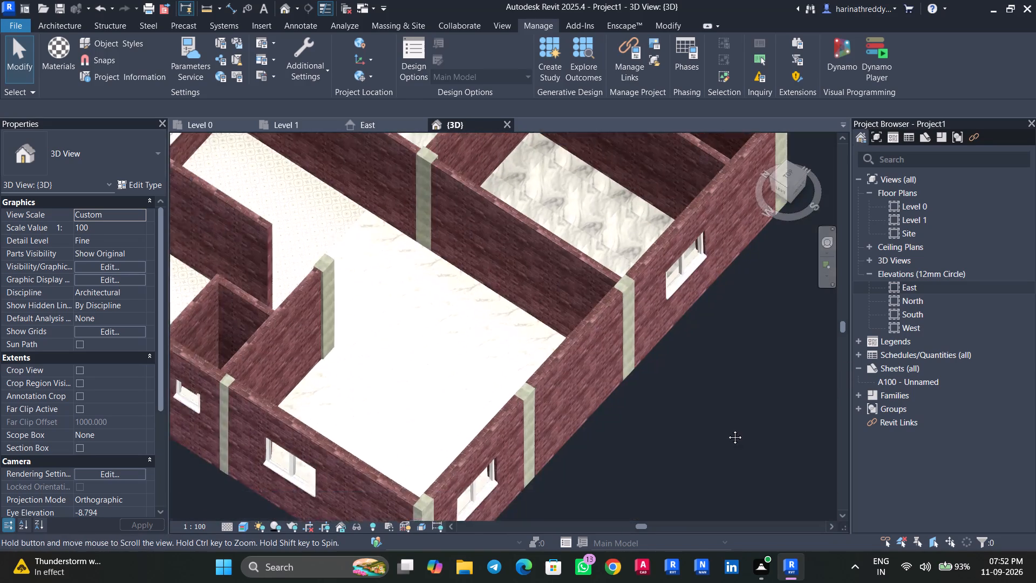
{"action": "middle_click_drag", "start_coordinate": [727, 429], "coordinate": [691, 448]}
{"action": "scroll", "coordinate": [599, 483], "scroll_direction": "down", "scroll_amount": 8}
Set the Height Offset From Level of the living room, kitchen, pooja and bedroom floors to 150 mm from the model's underside.
{"action": "middle_click_drag", "start_coordinate": [603, 501], "coordinate": [686, 240], "text": "shift"}
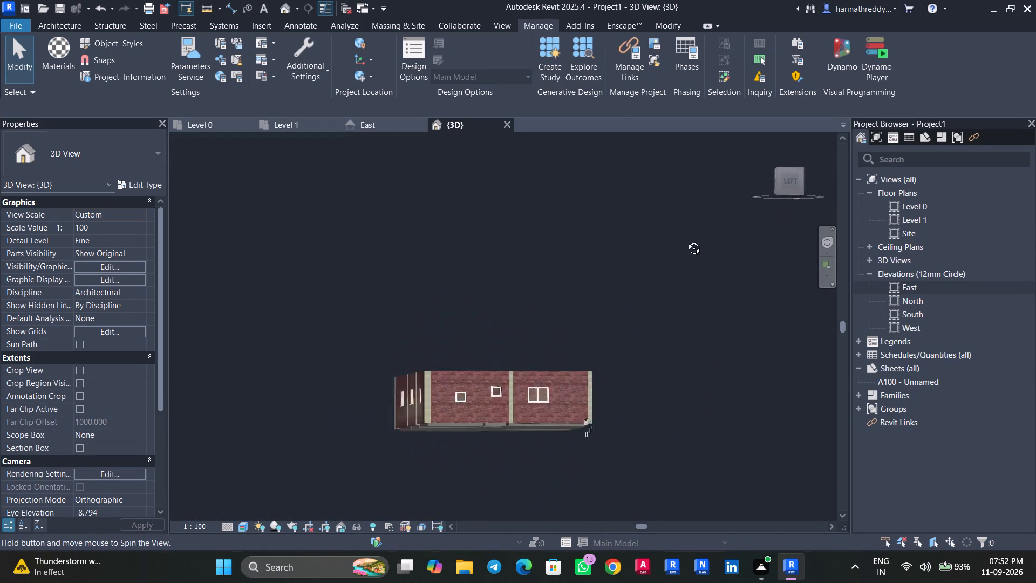
{"action": "middle_click_drag", "start_coordinate": [686, 240], "coordinate": [499, 418], "text": "shift"}
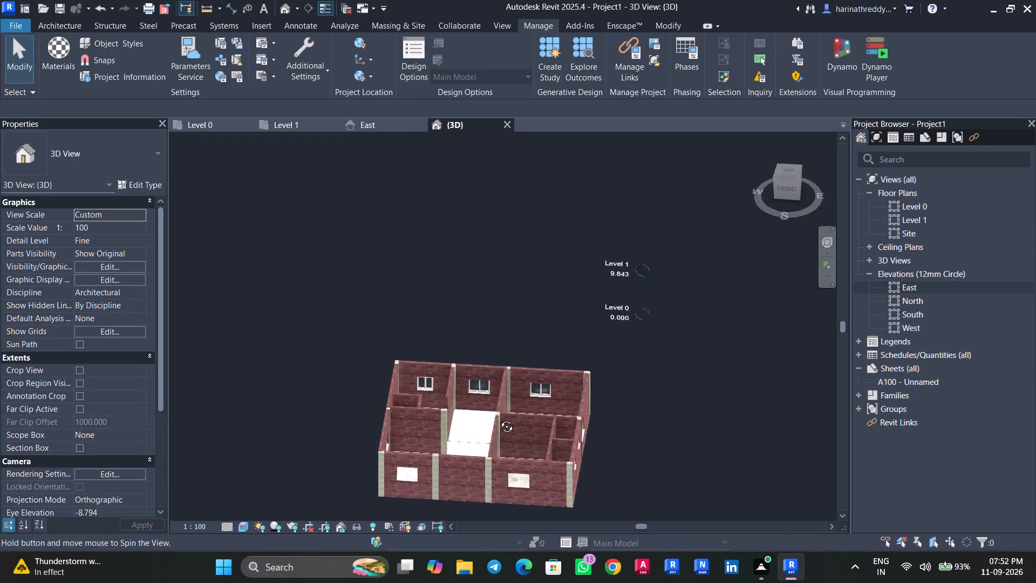
{"action": "middle_click_drag", "start_coordinate": [499, 418], "coordinate": [503, 240], "text": "shift"}
{"action": "scroll", "coordinate": [423, 417], "scroll_direction": "up", "scroll_amount": 1}
{"action": "scroll", "coordinate": [423, 417], "scroll_direction": "down", "scroll_amount": 1}
{"action": "scroll", "coordinate": [423, 419], "scroll_direction": "up", "scroll_amount": 3}
{"action": "left_click", "coordinate": [460, 389]}
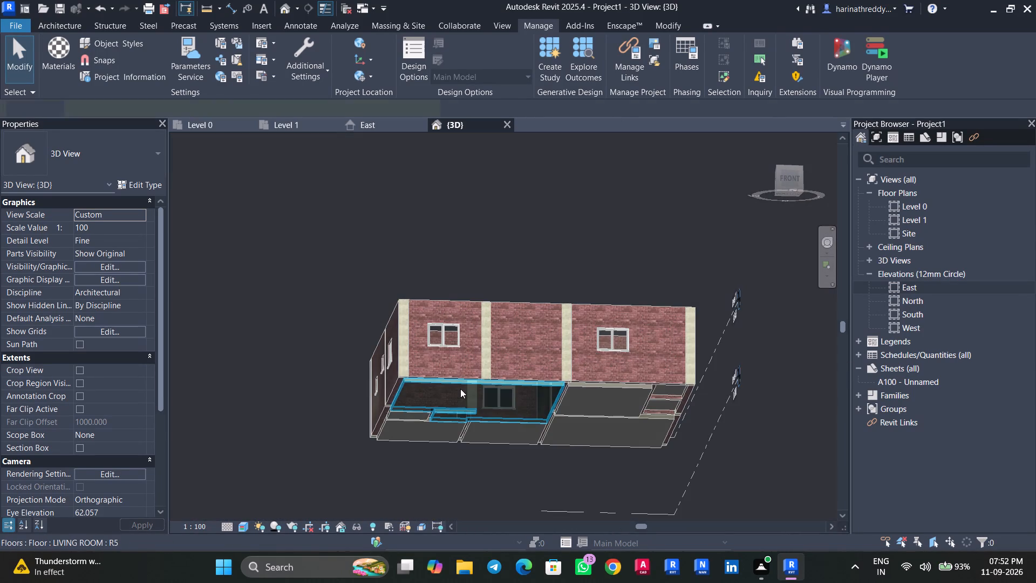
{"action": "type", "text": "SA"}
{"action": "scroll", "coordinate": [484, 425], "scroll_direction": "up", "scroll_amount": 3}
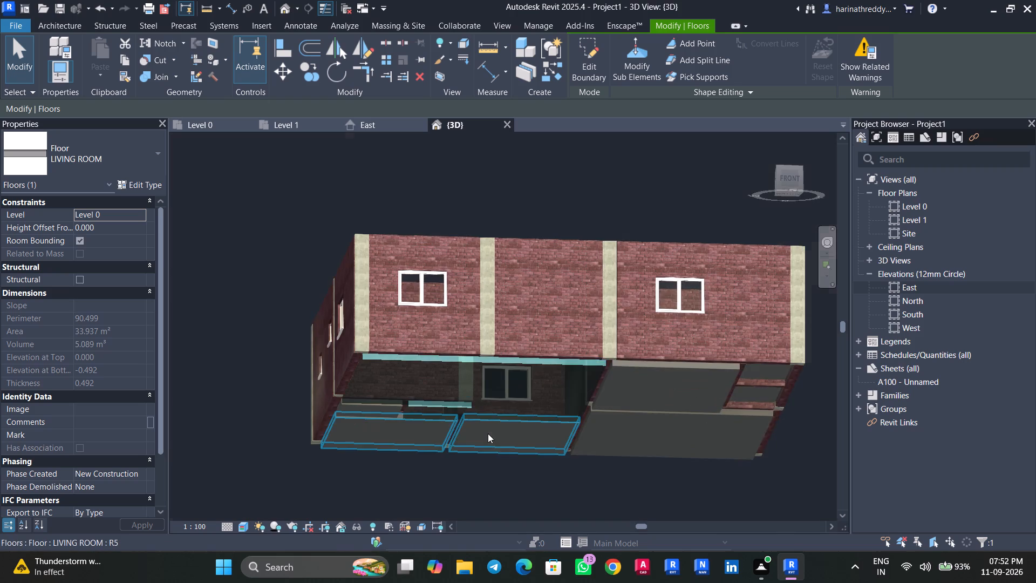
{"action": "left_click", "coordinate": [488, 433], "text": "ctrl"}
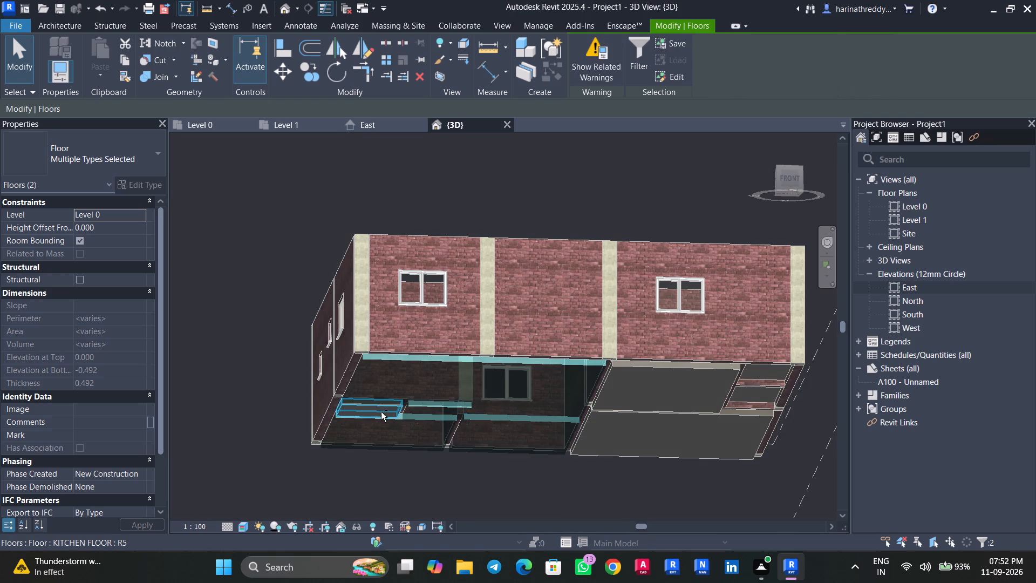
{"action": "scroll", "coordinate": [376, 413], "scroll_direction": "up", "scroll_amount": 4}
{"action": "left_click", "coordinate": [377, 409], "text": "ctrl"}
{"action": "middle_click_drag", "start_coordinate": [666, 489], "coordinate": [398, 461]}
{"action": "left_click", "coordinate": [596, 429], "text": "ctrl"}
{"action": "middle_click_drag", "start_coordinate": [659, 421], "coordinate": [531, 454]}
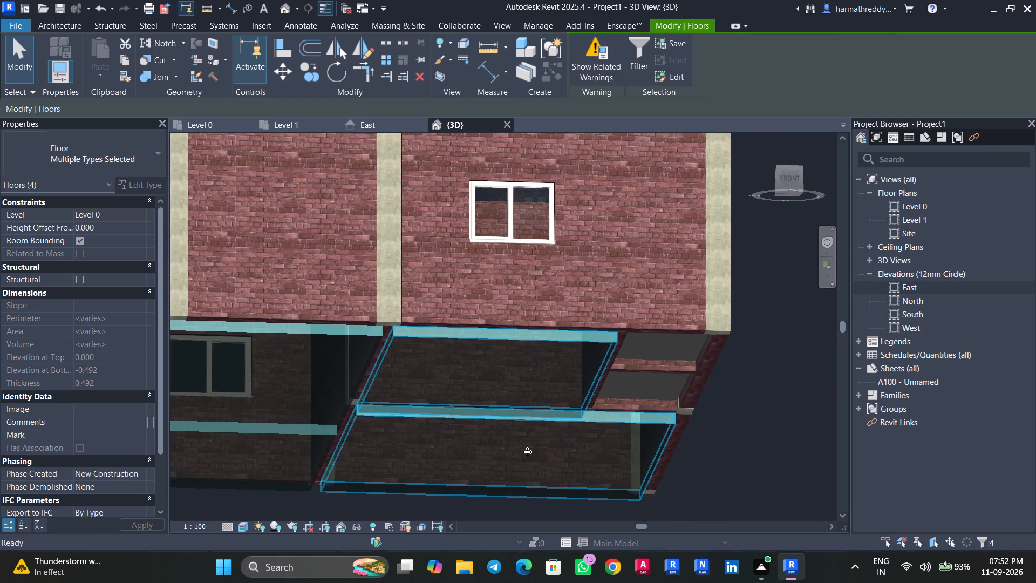
{"action": "left_click", "coordinate": [116, 228]}
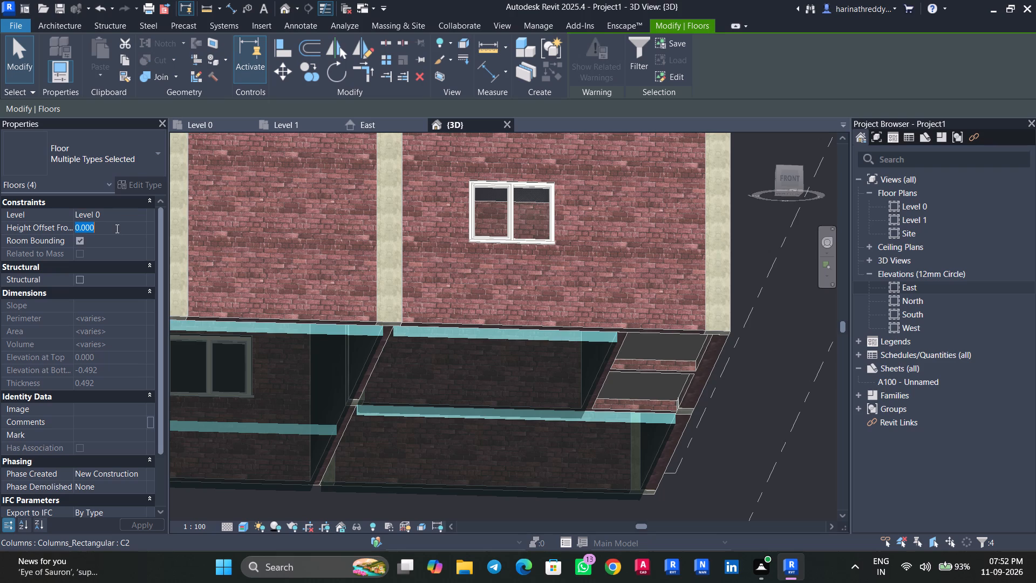
{"action": "type", "text": "15"}
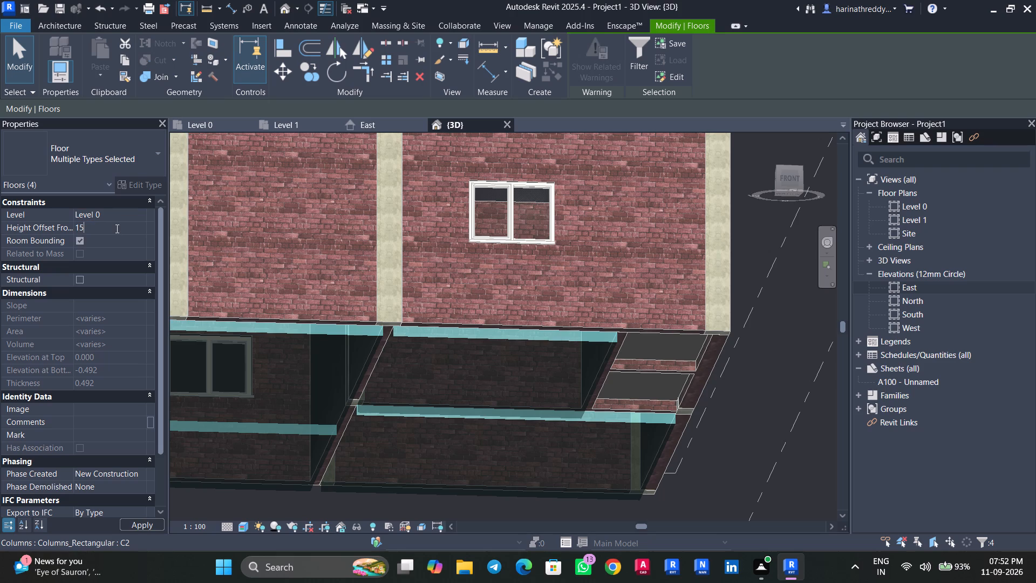
{"action": "key", "text": "0"}
{"action": "type", "text": "MM"}
{"action": "key", "text": "Return"}
{"action": "key", "text": "Escape"}
{"action": "key", "text": "Escape"}
Inspect the offset floors in the 3D view from below and from above.
{"action": "scroll", "coordinate": [632, 415], "scroll_direction": "down", "scroll_amount": 5}
{"action": "middle_click_drag", "start_coordinate": [726, 493], "coordinate": [643, 516], "text": "shift"}
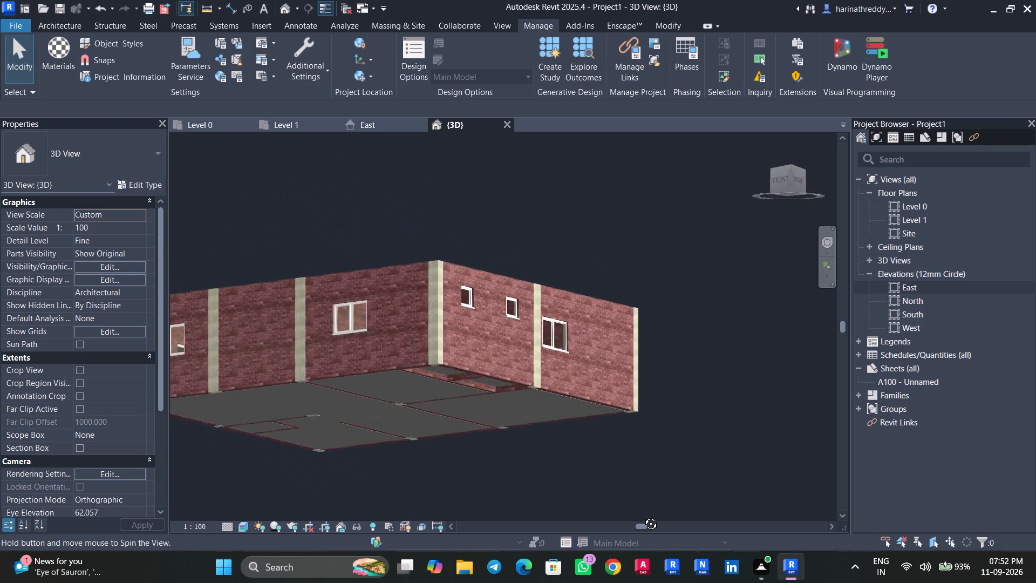
{"action": "middle_click_drag", "start_coordinate": [643, 516], "coordinate": [696, 582], "text": "shift"}
{"action": "middle_click_drag", "start_coordinate": [377, 241], "coordinate": [485, 411], "text": "shift"}
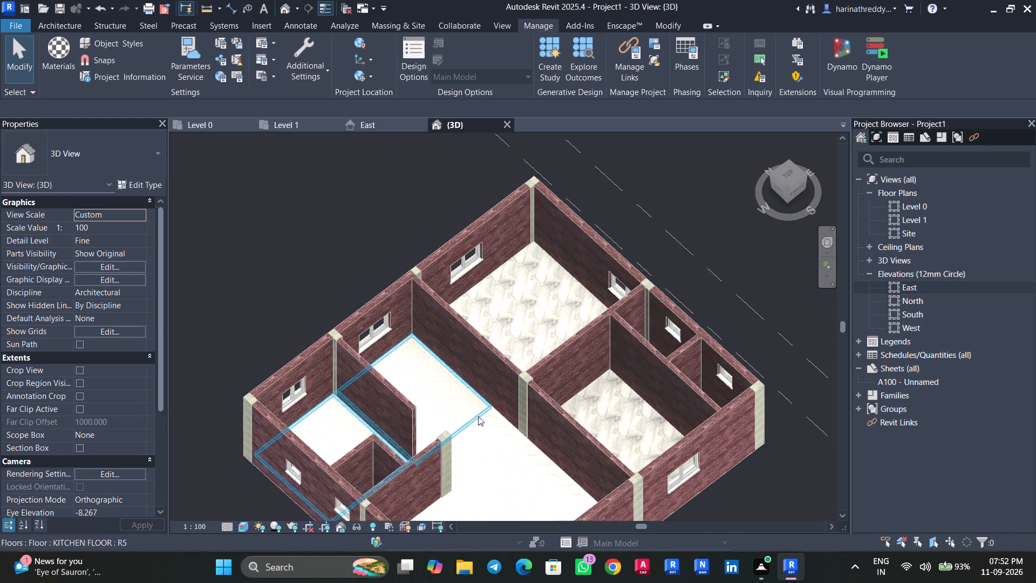
{"action": "scroll", "coordinate": [465, 425], "scroll_direction": "up", "scroll_amount": 1}
{"action": "middle_click_drag", "start_coordinate": [465, 424], "coordinate": [485, 355]}
{"action": "key", "text": "Escape"}
{"action": "key", "text": "Escape"}
Open the Level 0 floor plan and examine the door positions around the pooja room.
{"action": "left_click", "coordinate": [223, 130]}
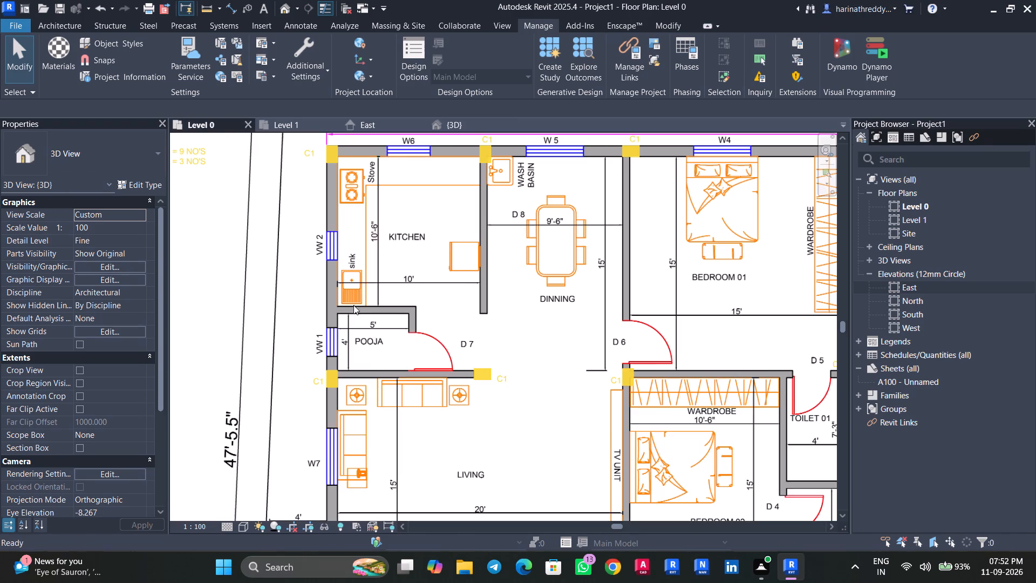
{"action": "scroll", "coordinate": [371, 356], "scroll_direction": "down", "scroll_amount": 5}
{"action": "scroll", "coordinate": [423, 354], "scroll_direction": "up", "scroll_amount": 11}
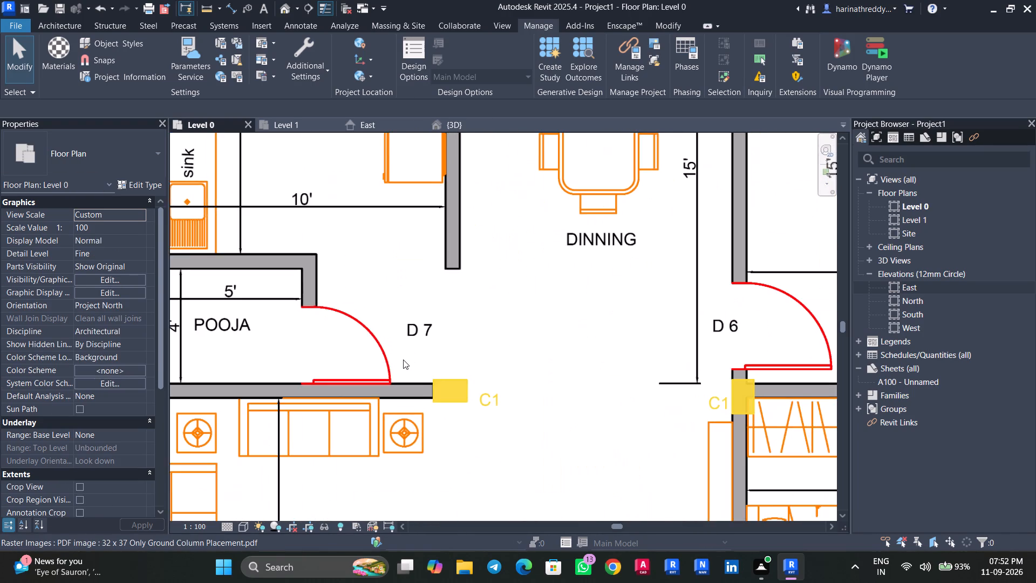
{"action": "scroll", "coordinate": [403, 360], "scroll_direction": "down", "scroll_amount": 1}
{"action": "scroll", "coordinate": [403, 360], "scroll_direction": "up", "scroll_amount": 1}
{"action": "scroll", "coordinate": [403, 360], "scroll_direction": "down", "scroll_amount": 7}
{"action": "middle_click_drag", "start_coordinate": [433, 347], "coordinate": [393, 385]}
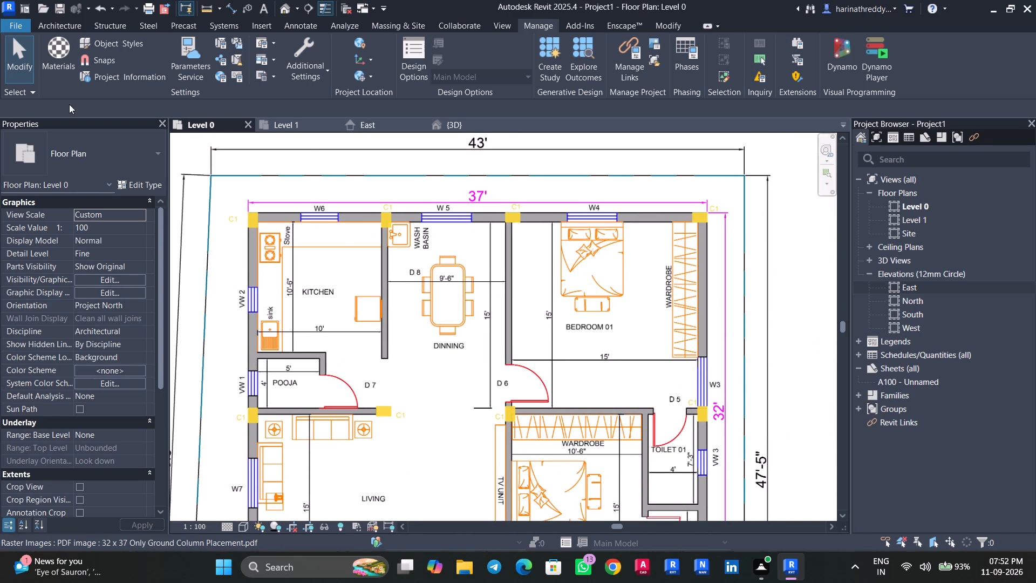
{"action": "key", "text": "Escape"}
{"action": "key", "text": "Escape"}
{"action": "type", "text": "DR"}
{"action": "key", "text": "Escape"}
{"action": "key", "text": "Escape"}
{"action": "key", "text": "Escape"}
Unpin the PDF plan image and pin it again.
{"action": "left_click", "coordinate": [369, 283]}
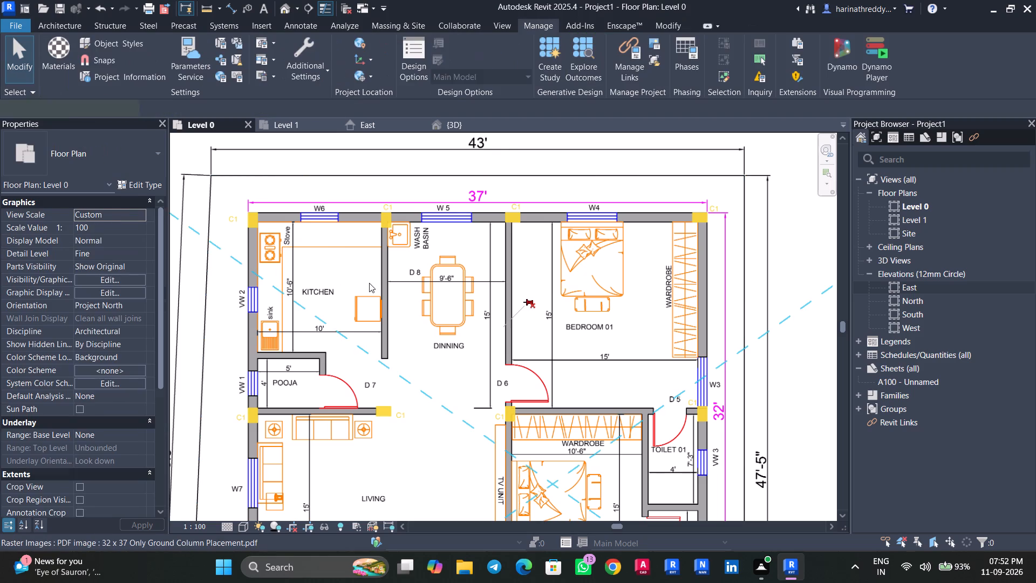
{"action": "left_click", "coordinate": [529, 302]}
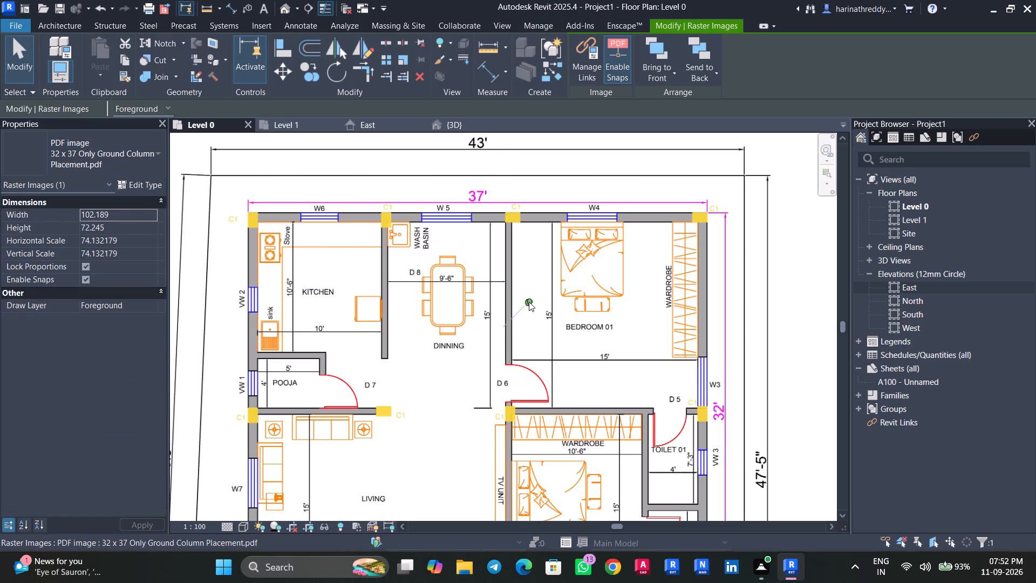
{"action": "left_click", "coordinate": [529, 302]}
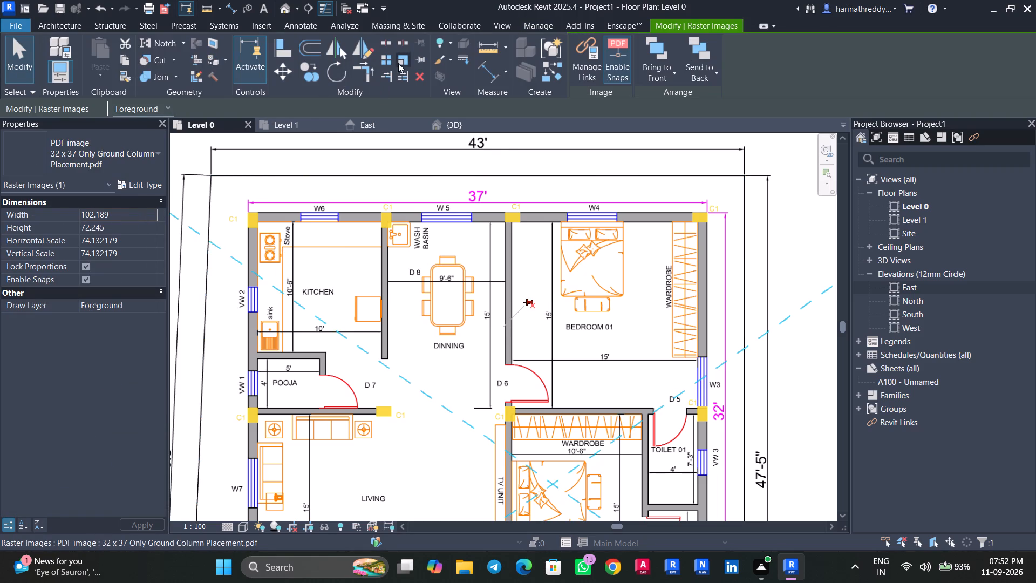
Check the pooja room's D7 door opening between its wall ends, using Scale on the PDF plan image.
{"action": "left_click", "coordinate": [402, 60]}
{"action": "scroll", "coordinate": [308, 403], "scroll_direction": "up", "scroll_amount": 14}
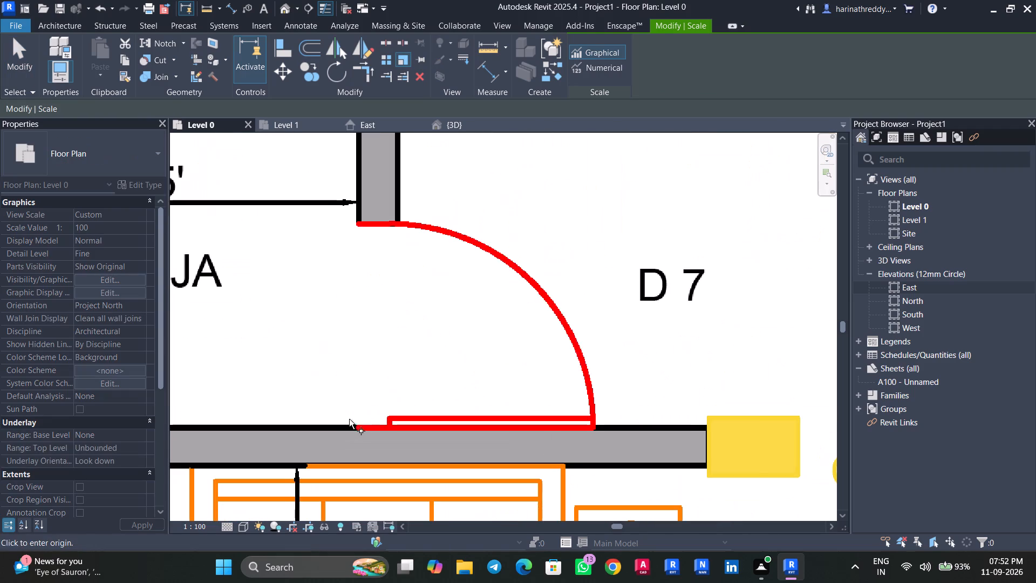
{"action": "left_click", "coordinate": [357, 428]}
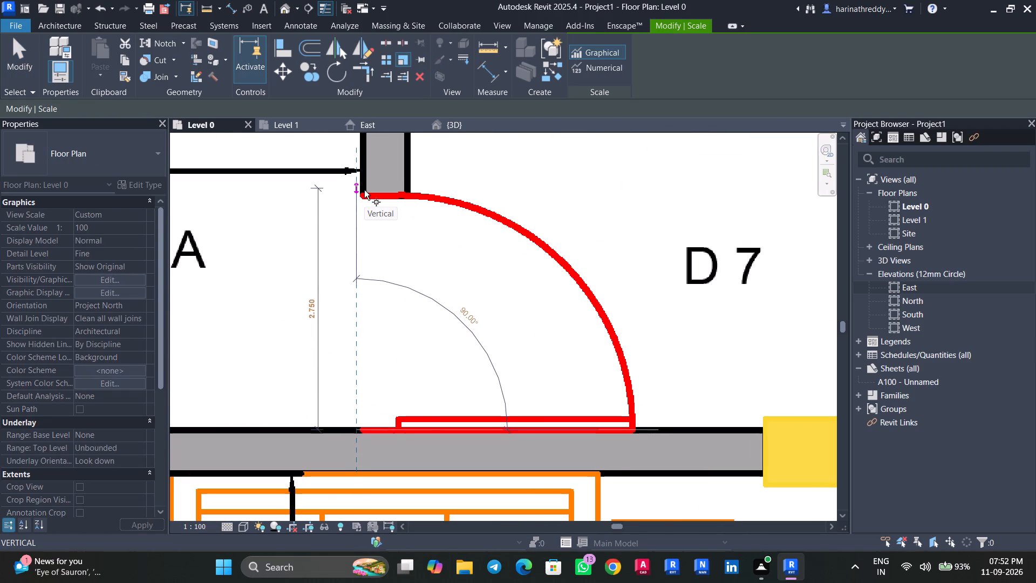
{"action": "scroll", "coordinate": [364, 190], "scroll_direction": "down", "scroll_amount": 7}
{"action": "key", "text": "Escape"}
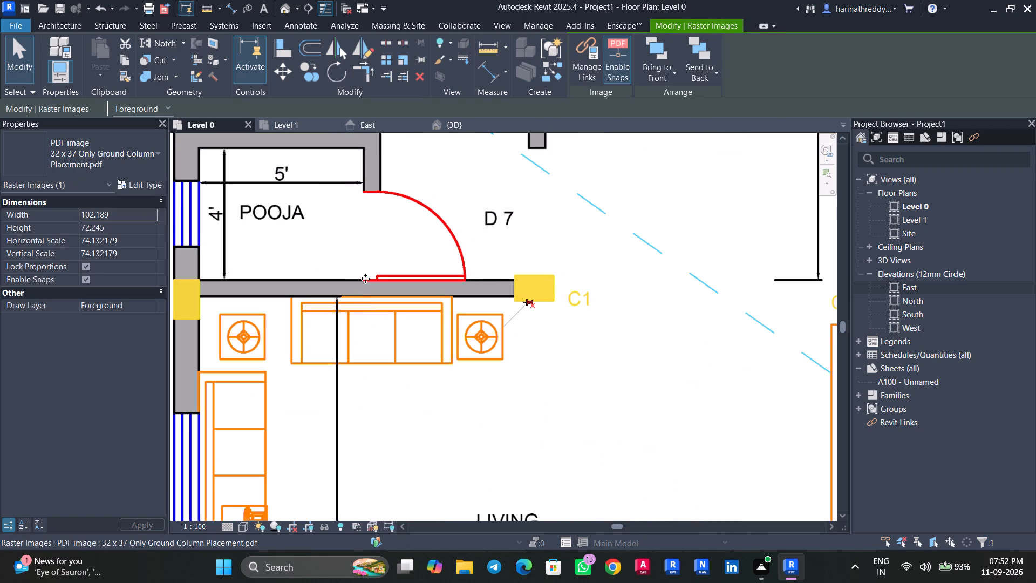
Check the length of the D7 door leaf along the pooja room wall, using Scale on the PDF plan image.
{"action": "left_click", "coordinate": [378, 254]}
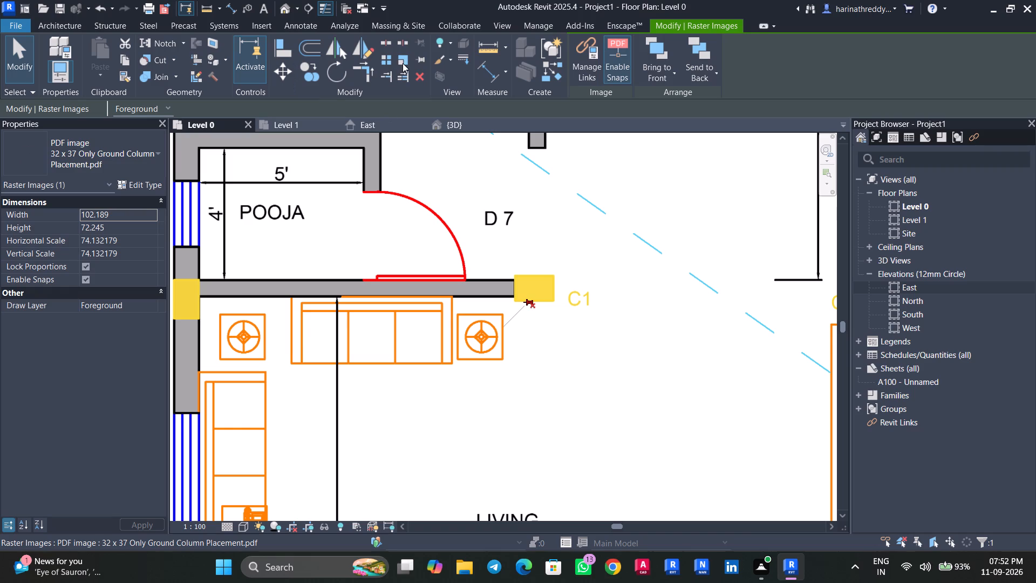
{"action": "left_click", "coordinate": [403, 63]}
{"action": "left_click", "coordinate": [362, 277]}
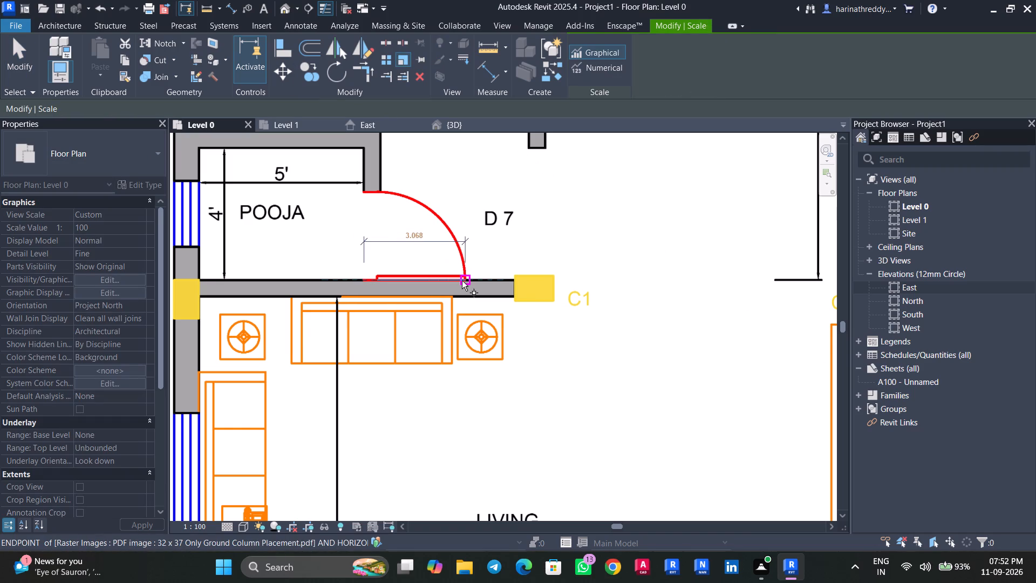
{"action": "scroll", "coordinate": [465, 281], "scroll_direction": "up", "scroll_amount": 6}
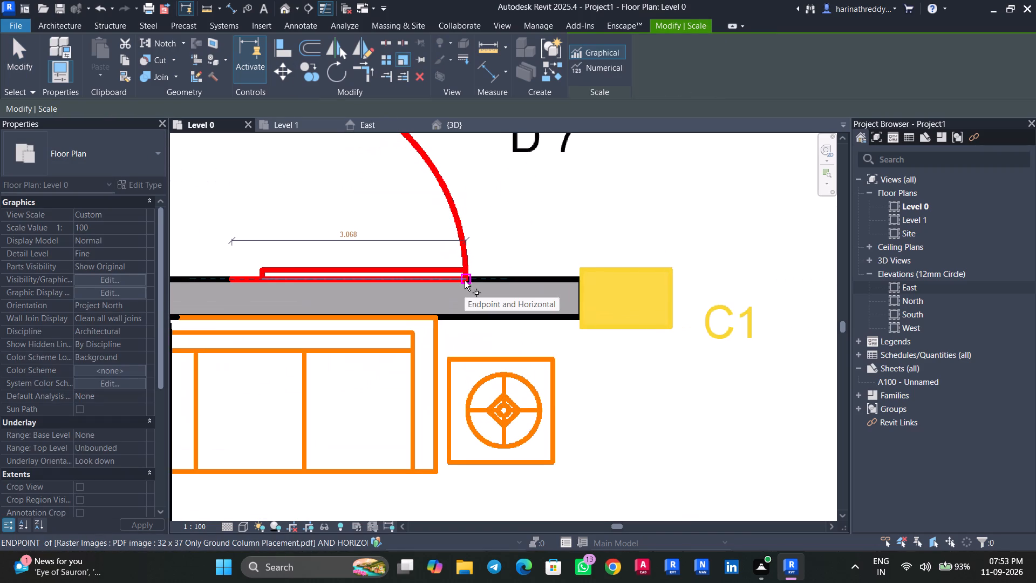
{"action": "scroll", "coordinate": [465, 281], "scroll_direction": "up", "scroll_amount": 1}
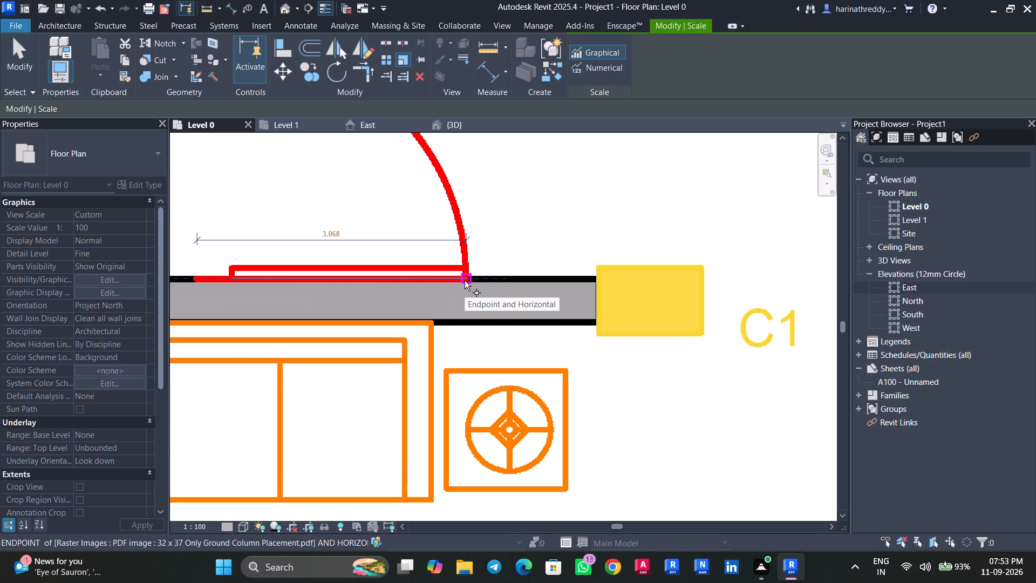
{"action": "scroll", "coordinate": [465, 281], "scroll_direction": "down", "scroll_amount": 2}
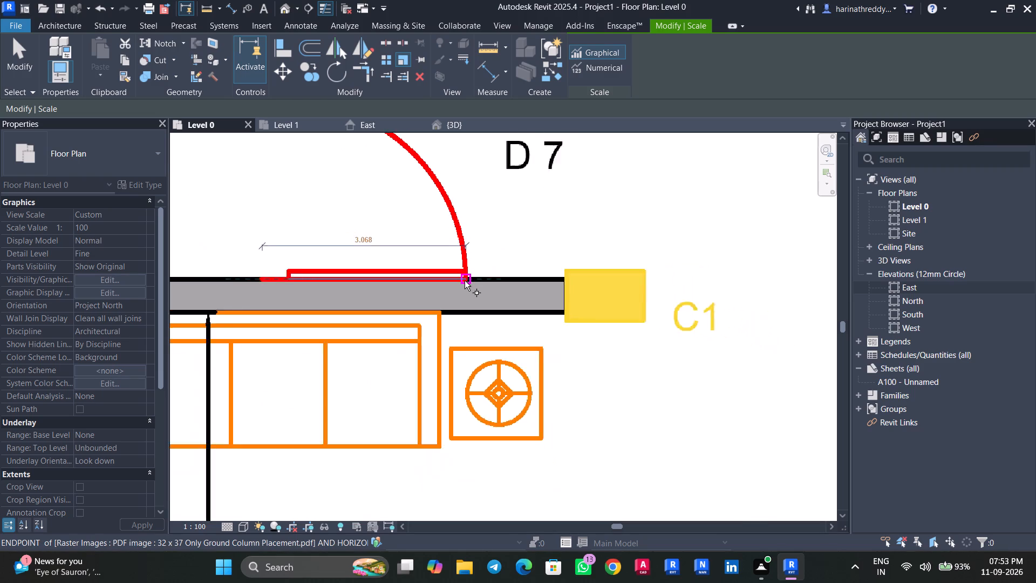
{"action": "scroll", "coordinate": [465, 281], "scroll_direction": "down", "scroll_amount": 7}
{"action": "key", "text": "Escape"}
{"action": "key", "text": "Escape"}
{"action": "key", "text": "Escape"}
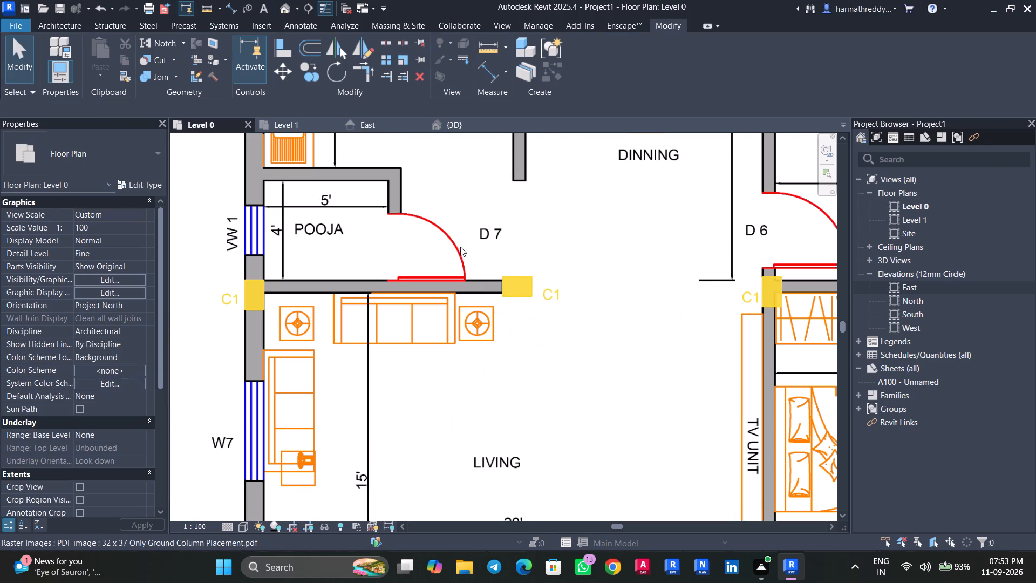
Start a door of the Doors_IntSgl 810x2110mm type and duplicate that type under the name D7.
{"action": "key", "text": "d"}
{"action": "key", "text": "r"}
{"action": "left_click", "coordinate": [135, 161]}
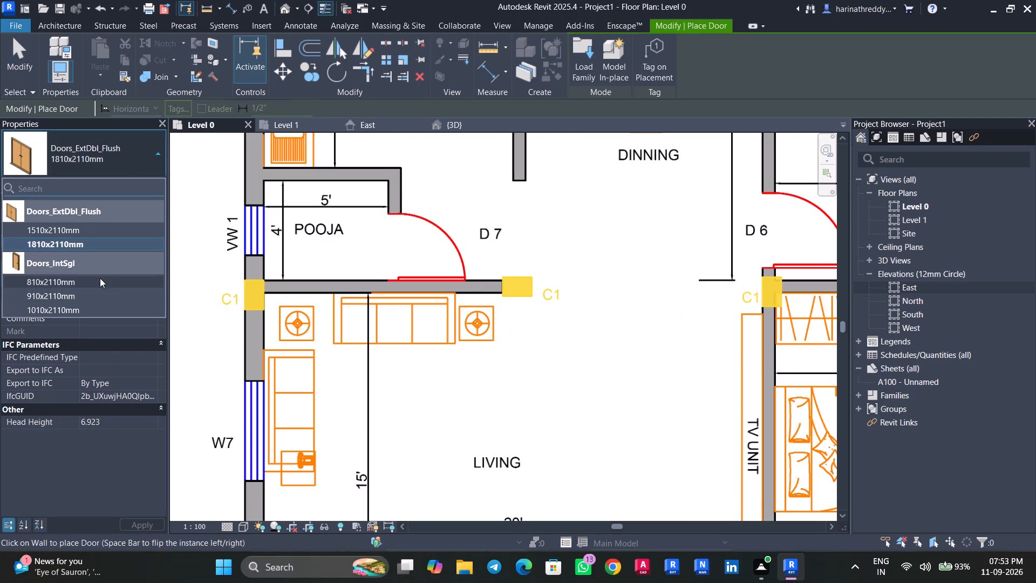
{"action": "left_click", "coordinate": [100, 278]}
{"action": "left_click", "coordinate": [151, 181]}
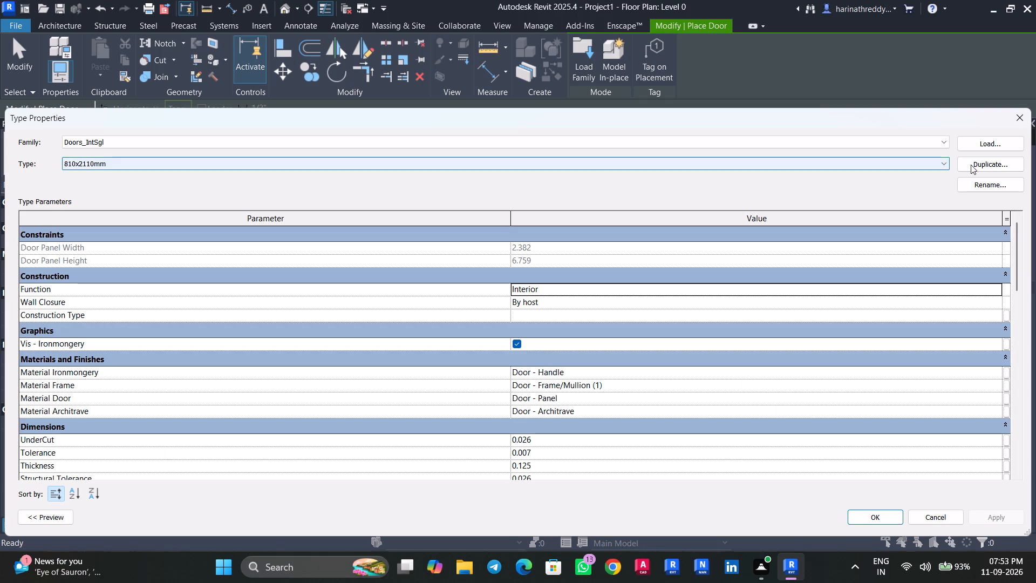
{"action": "left_click", "coordinate": [1005, 118]}
{"action": "left_click", "coordinate": [1011, 118]}
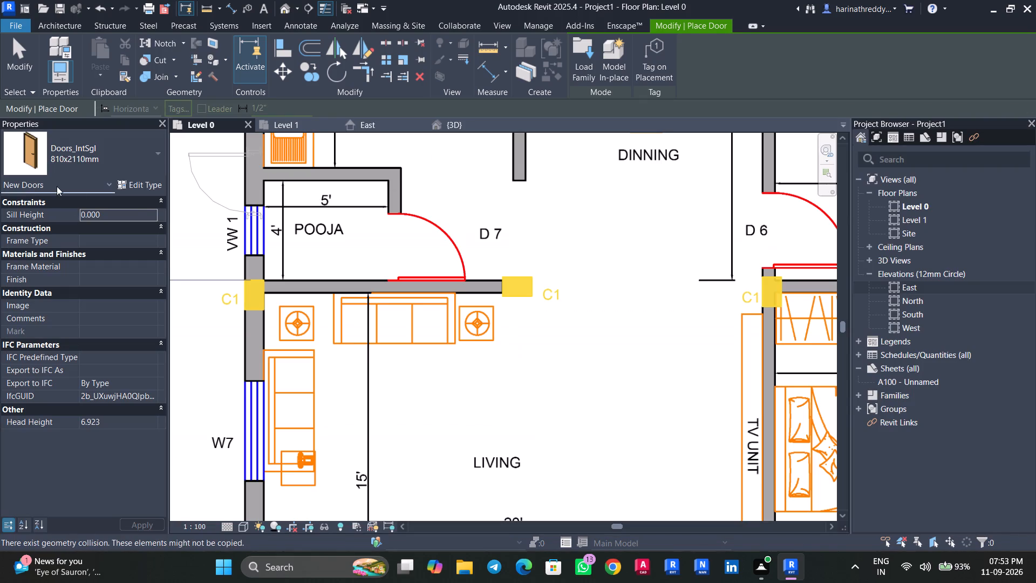
{"action": "left_click", "coordinate": [140, 182]}
{"action": "left_click", "coordinate": [1001, 156]}
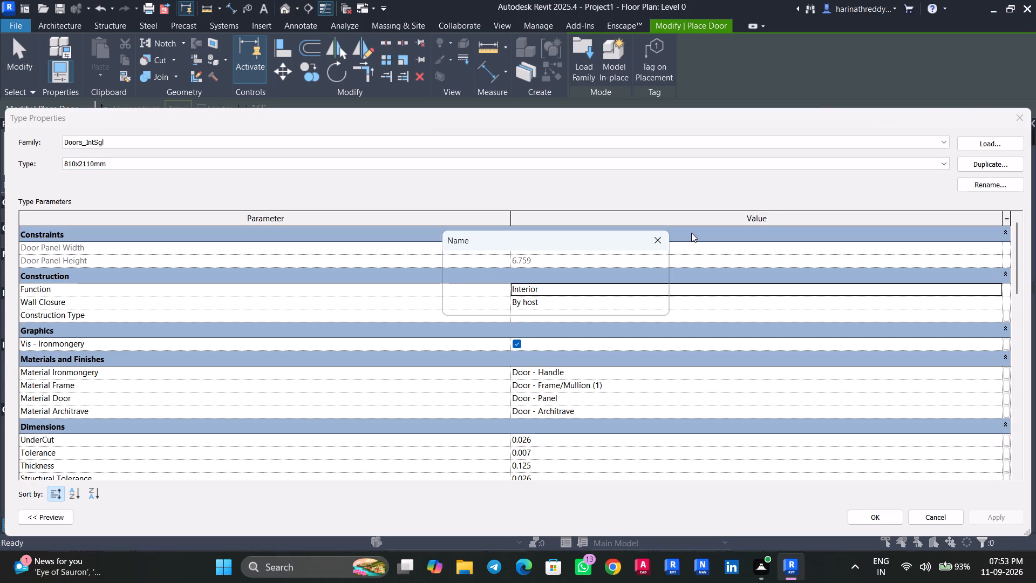
{"action": "type", "text": "D7"}
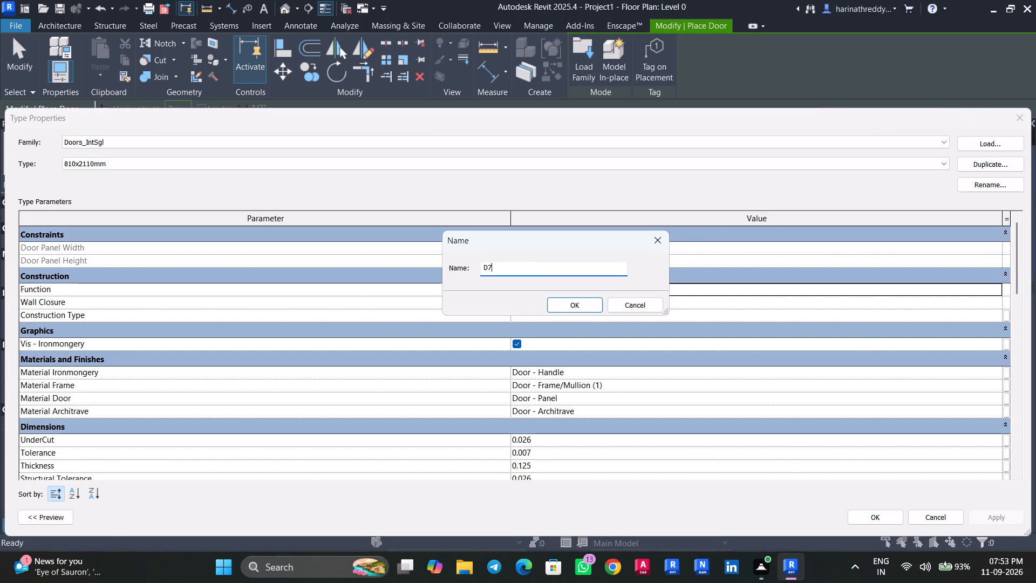
{"action": "left_click", "coordinate": [582, 304]}
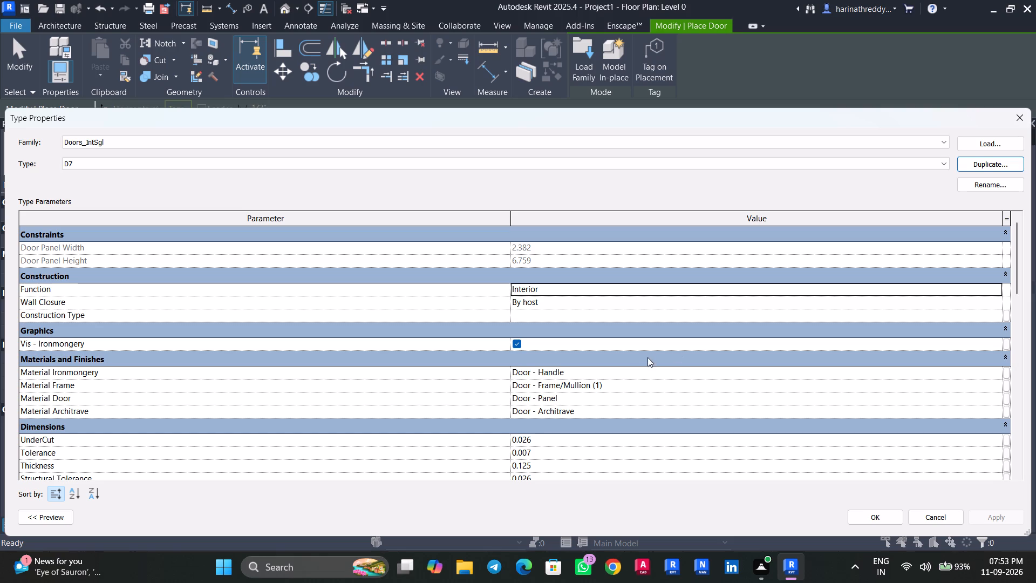
Set the D7 door type's Rough Width to 2.7' and apply the type properties.
{"action": "scroll", "coordinate": [647, 362], "scroll_direction": "down", "scroll_amount": 3}
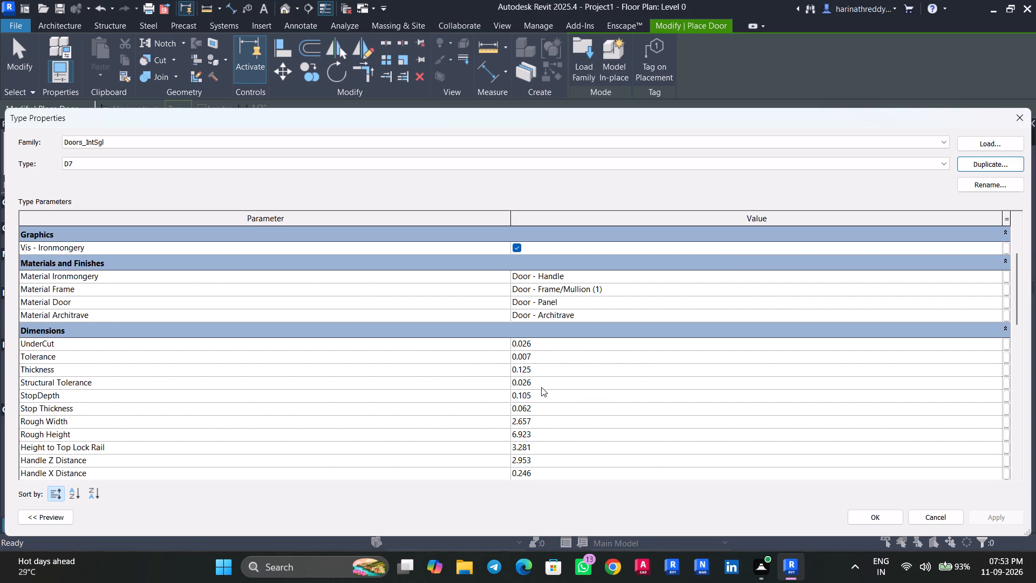
{"action": "left_click", "coordinate": [546, 422]}
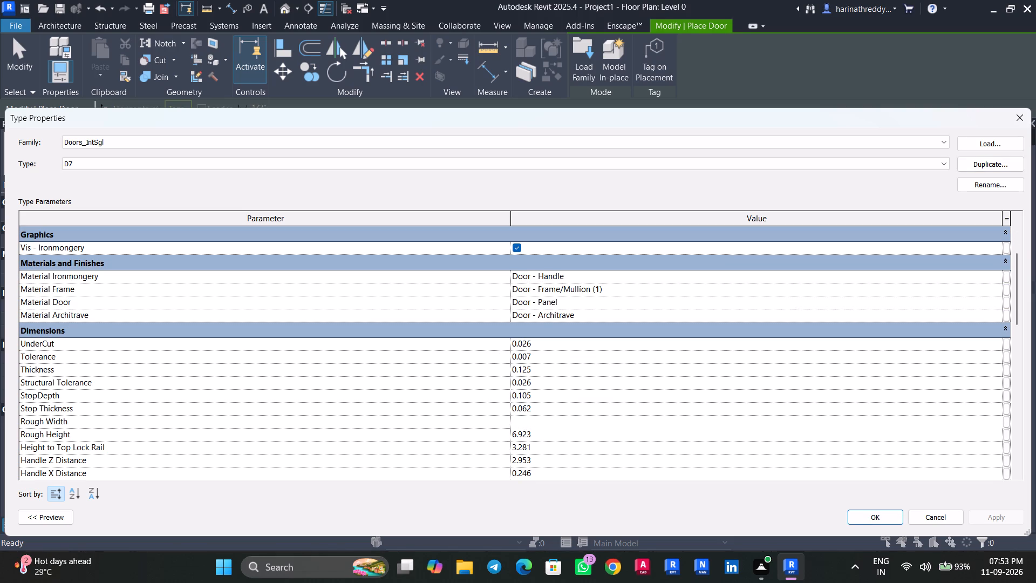
{"action": "type", "text": "2.7"}
{"action": "key", "text": "apostrophe"}
{"action": "key", "text": "Return"}
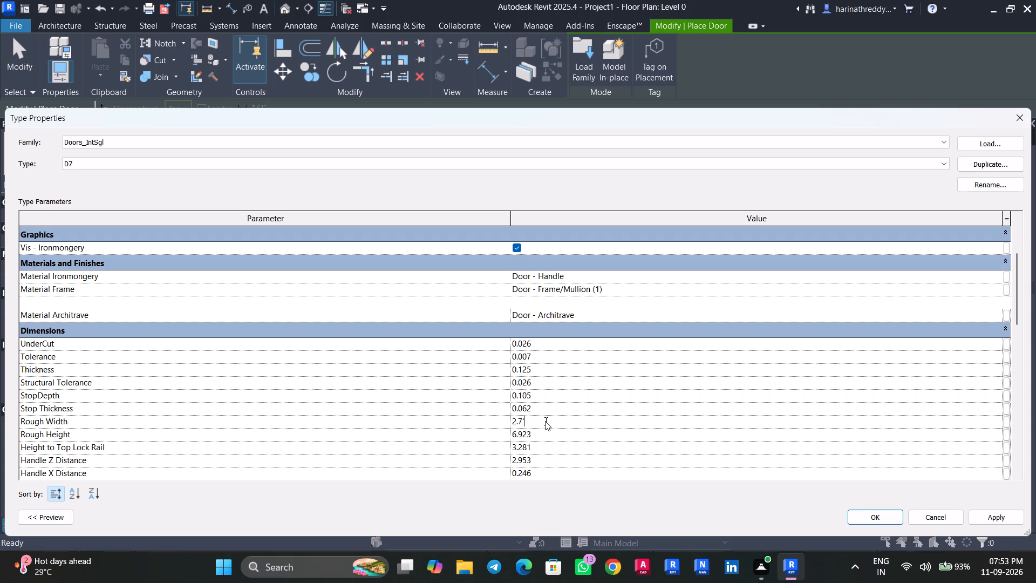
{"action": "scroll", "coordinate": [545, 421], "scroll_direction": "down", "scroll_amount": 2}
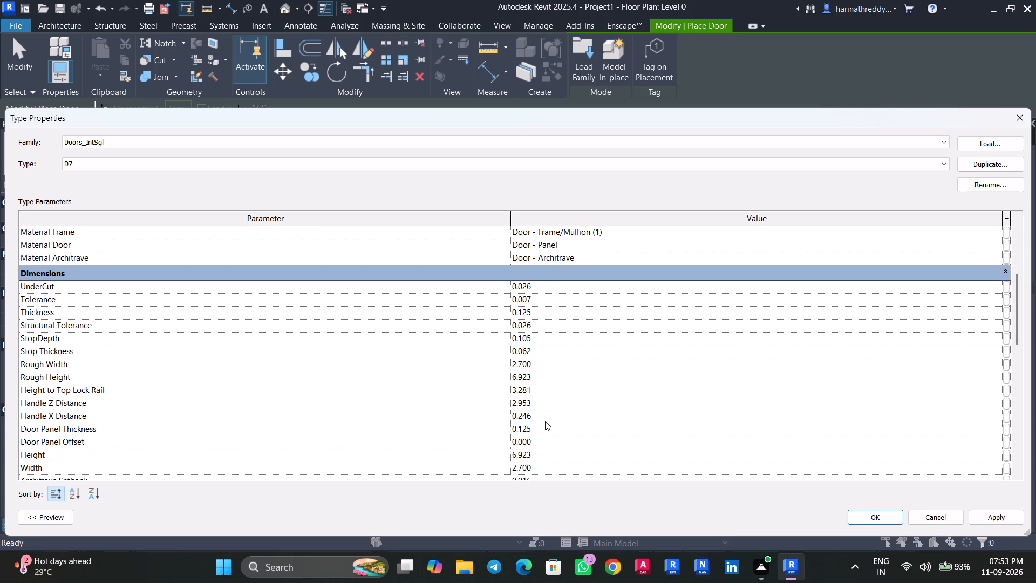
{"action": "left_click", "coordinate": [1011, 518]}
{"action": "left_click", "coordinate": [842, 514]}
{"action": "left_click", "coordinate": [853, 517]}
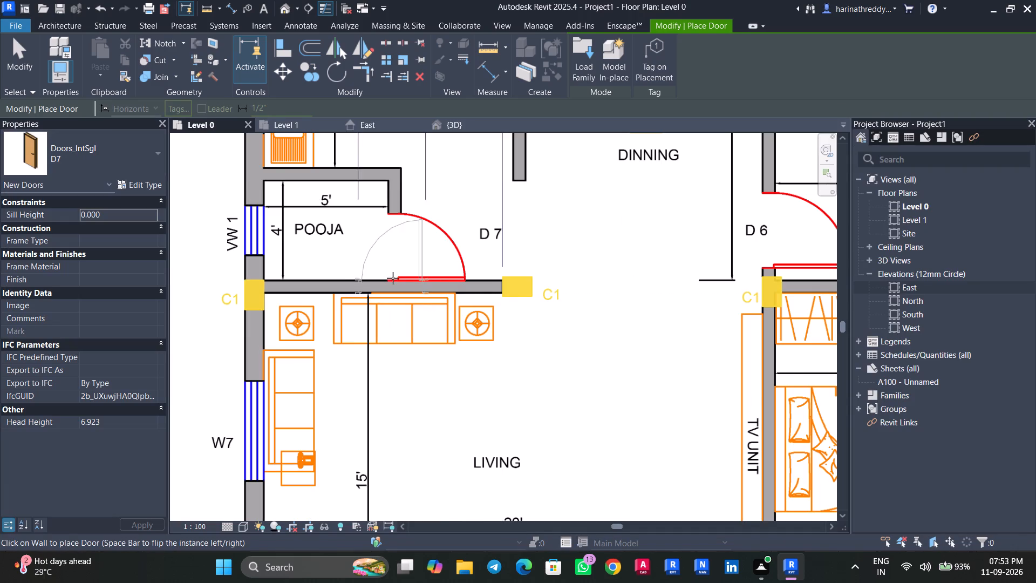
Place the D7 door in the pooja room's wall at the opening marked on the plan, swinging outward.
{"action": "left_click", "coordinate": [402, 247]}
{"action": "key", "text": "Escape"}
{"action": "key", "text": "Escape"}
{"action": "key", "text": "Escape"}
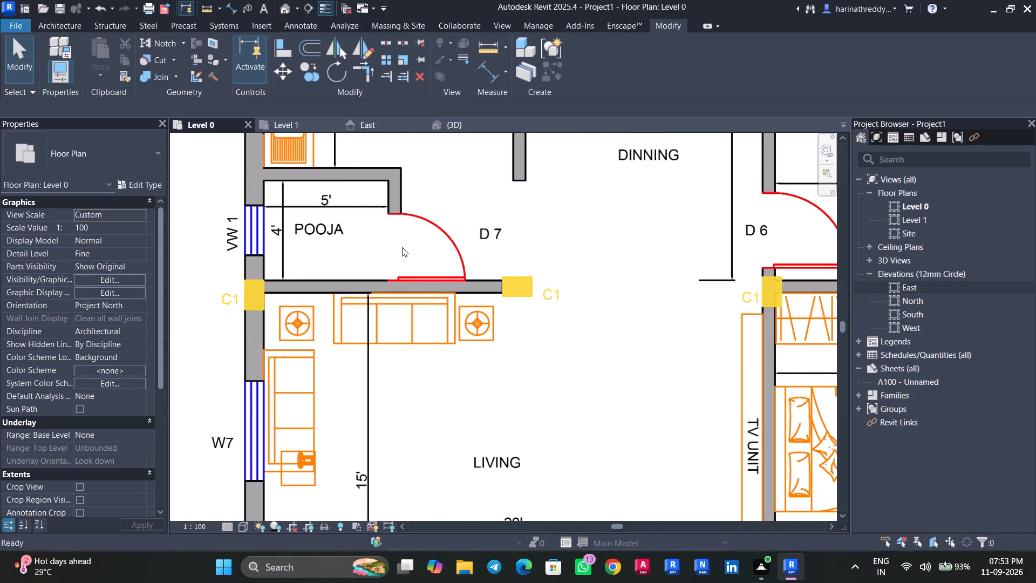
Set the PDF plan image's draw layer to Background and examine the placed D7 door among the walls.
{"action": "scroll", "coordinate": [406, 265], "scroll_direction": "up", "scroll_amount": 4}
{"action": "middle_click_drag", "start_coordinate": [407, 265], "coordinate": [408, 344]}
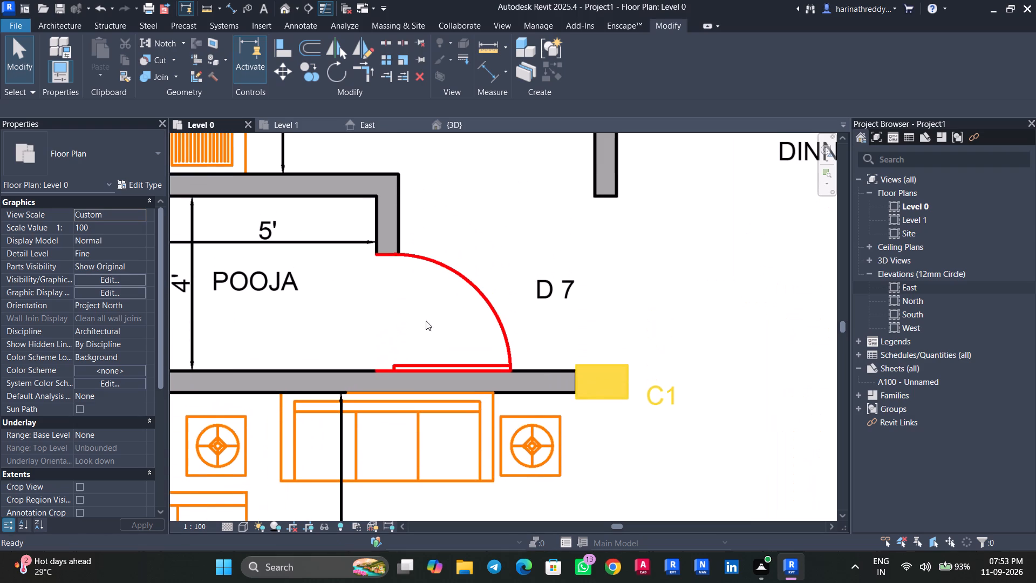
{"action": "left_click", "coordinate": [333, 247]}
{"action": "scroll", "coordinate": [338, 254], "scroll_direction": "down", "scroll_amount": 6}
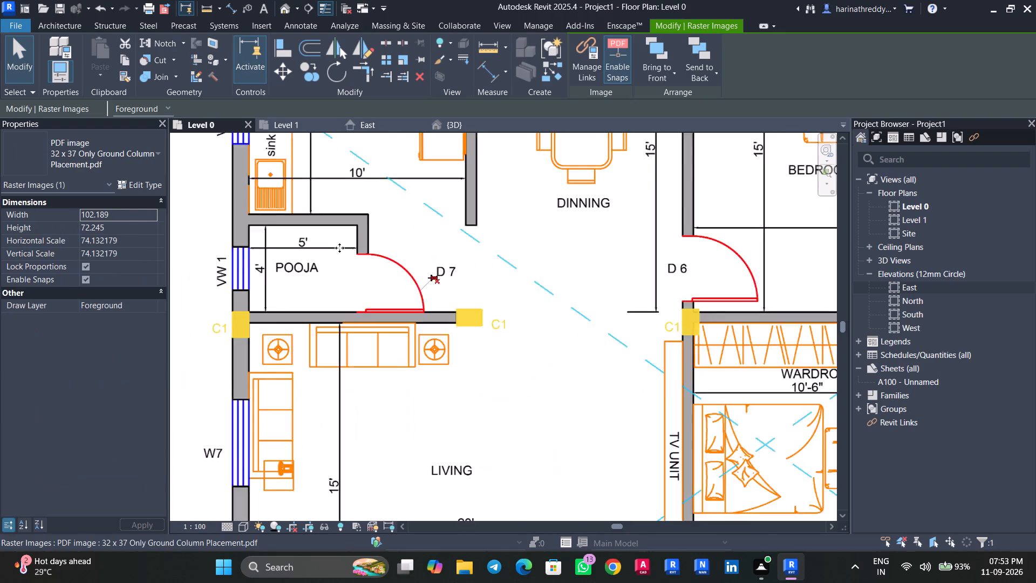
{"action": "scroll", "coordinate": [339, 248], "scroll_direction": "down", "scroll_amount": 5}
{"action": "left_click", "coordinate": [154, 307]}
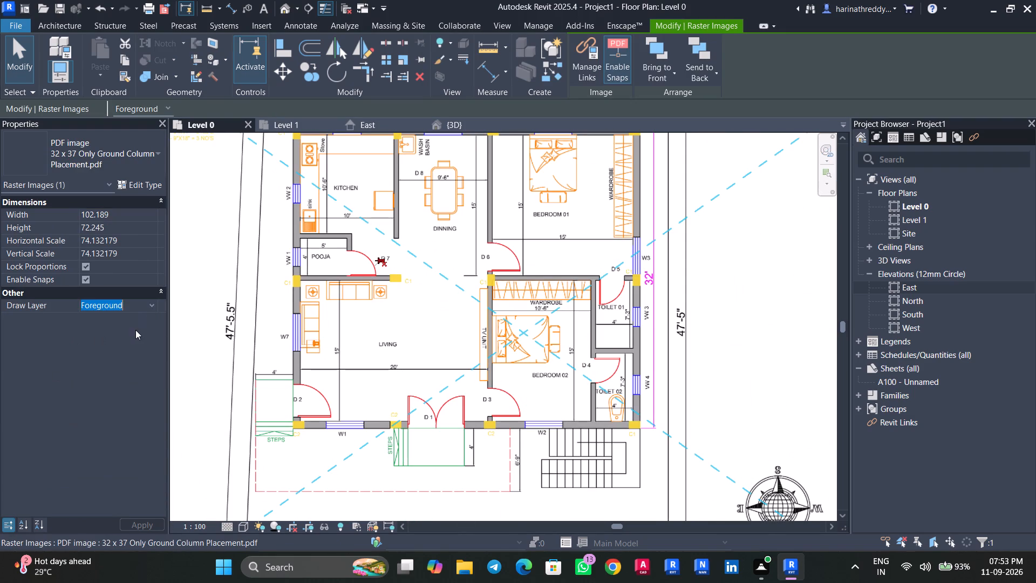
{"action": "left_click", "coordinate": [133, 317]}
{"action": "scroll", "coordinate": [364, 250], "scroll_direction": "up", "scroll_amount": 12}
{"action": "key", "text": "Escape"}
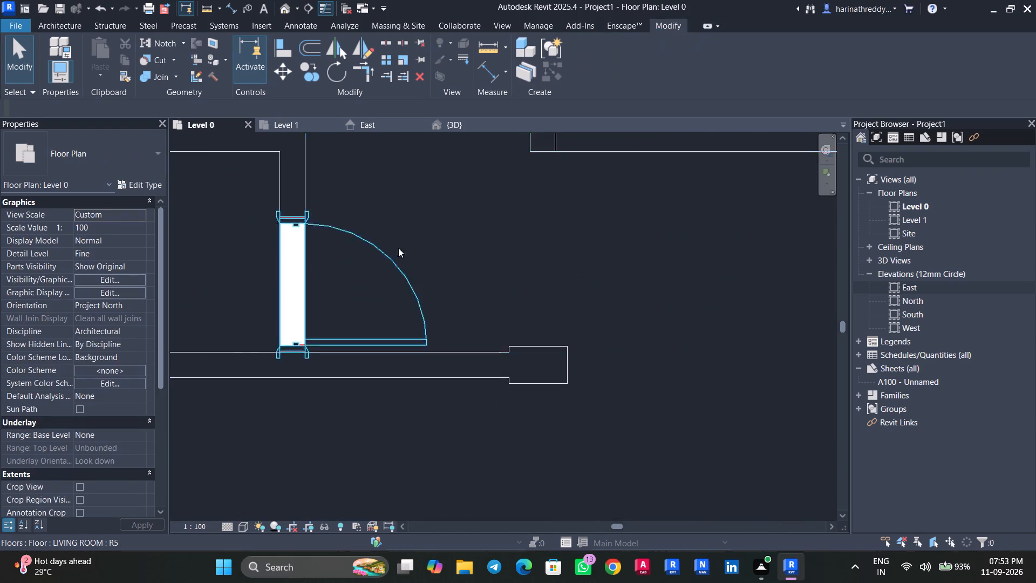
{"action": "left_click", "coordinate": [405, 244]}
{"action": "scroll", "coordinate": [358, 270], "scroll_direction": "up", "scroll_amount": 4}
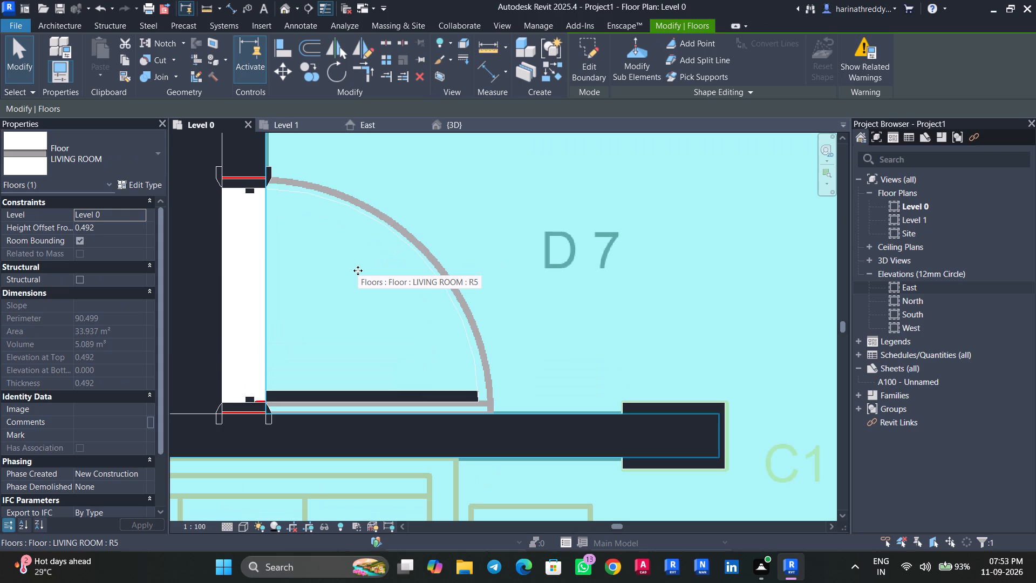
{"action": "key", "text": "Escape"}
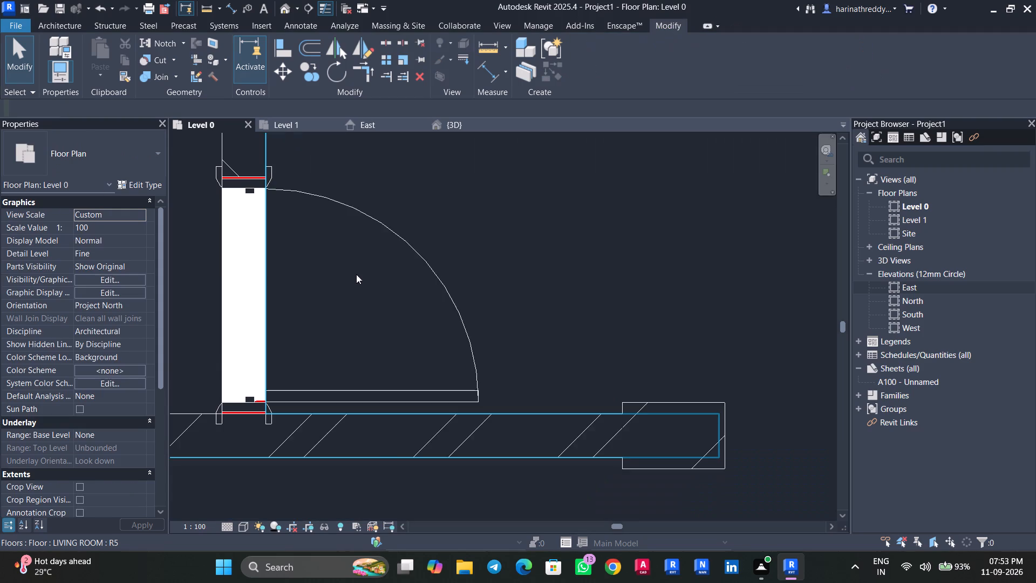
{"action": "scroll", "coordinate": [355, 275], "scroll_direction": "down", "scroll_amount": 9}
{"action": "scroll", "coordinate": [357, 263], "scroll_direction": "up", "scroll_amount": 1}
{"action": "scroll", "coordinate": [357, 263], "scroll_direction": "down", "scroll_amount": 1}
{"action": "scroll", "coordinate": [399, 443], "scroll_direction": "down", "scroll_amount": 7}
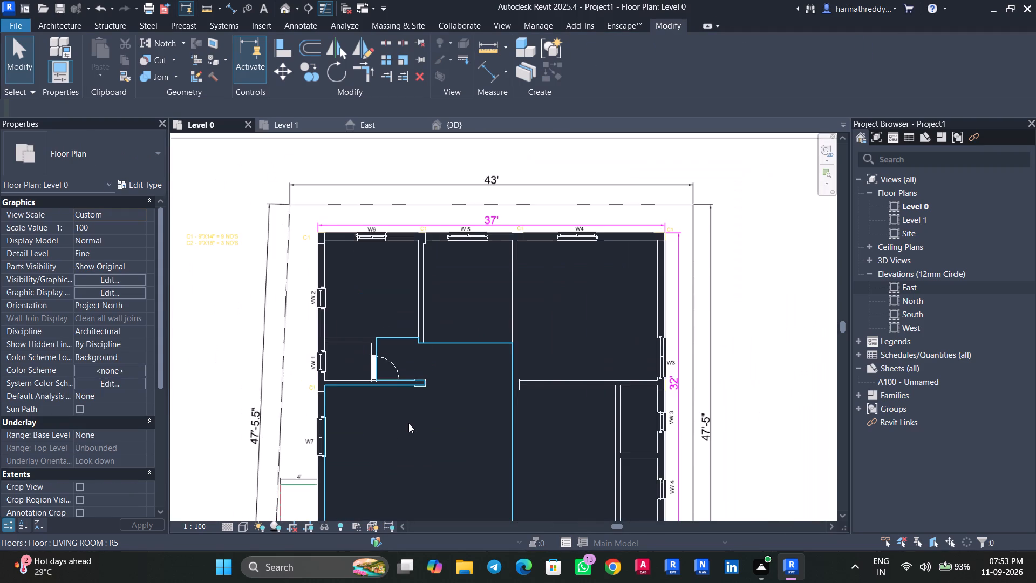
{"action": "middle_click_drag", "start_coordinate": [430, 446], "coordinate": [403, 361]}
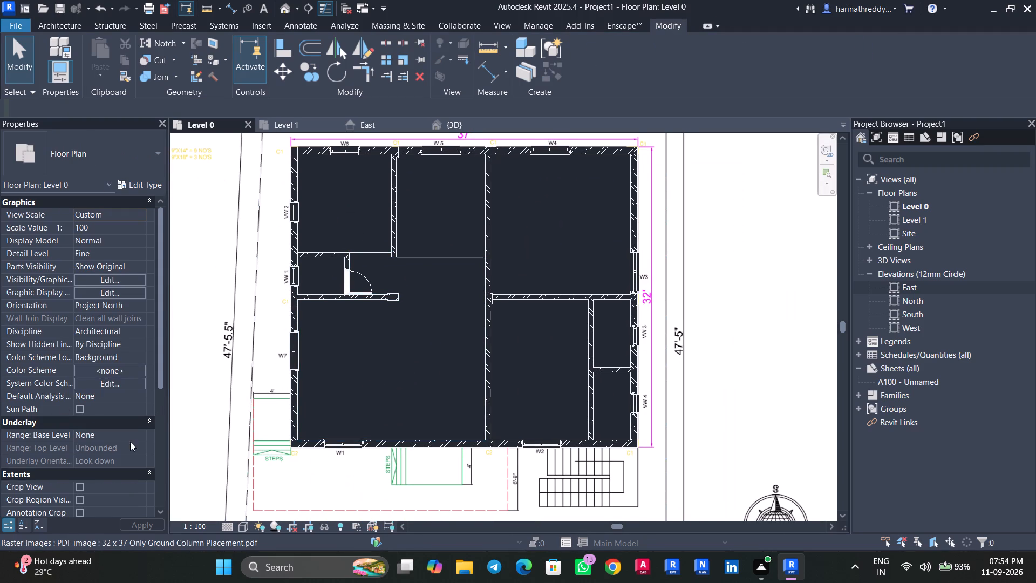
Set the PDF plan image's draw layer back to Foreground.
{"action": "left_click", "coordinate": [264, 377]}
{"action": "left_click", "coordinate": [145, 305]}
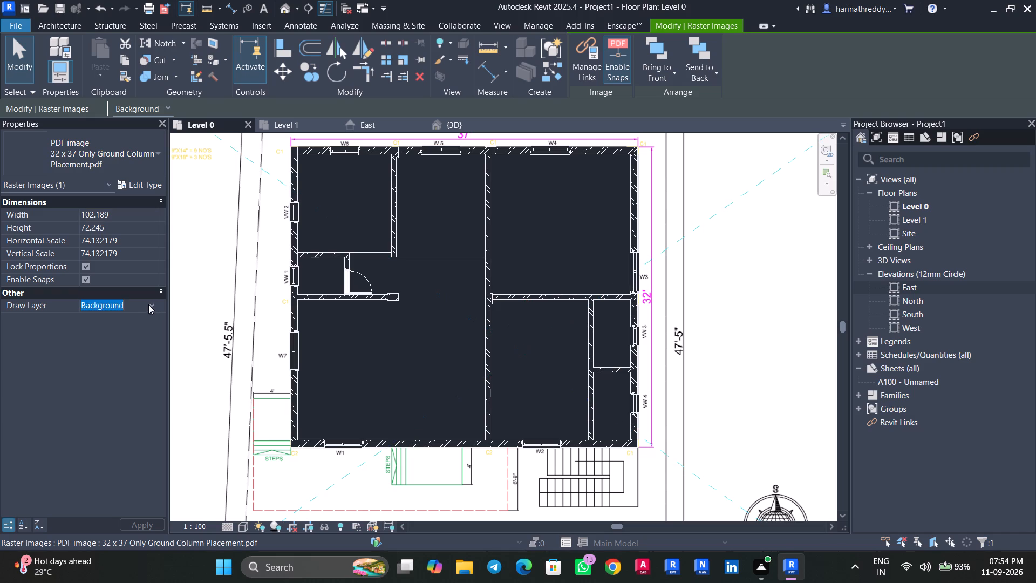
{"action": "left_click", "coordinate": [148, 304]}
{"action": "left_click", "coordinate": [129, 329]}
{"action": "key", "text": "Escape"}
Check the D6 door opening between its wall ends at Bedroom 01, using Scale on the PDF plan image.
{"action": "scroll", "coordinate": [473, 256], "scroll_direction": "up", "scroll_amount": 2}
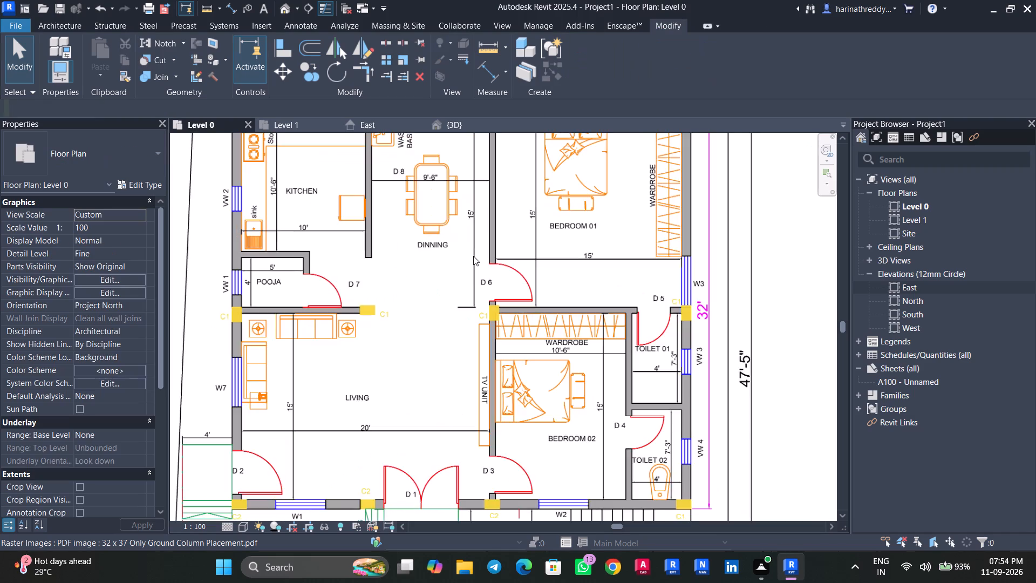
{"action": "scroll", "coordinate": [473, 256], "scroll_direction": "up", "scroll_amount": 5}
{"action": "middle_click_drag", "start_coordinate": [514, 289], "coordinate": [361, 330]}
{"action": "scroll", "coordinate": [371, 324], "scroll_direction": "up", "scroll_amount": 4}
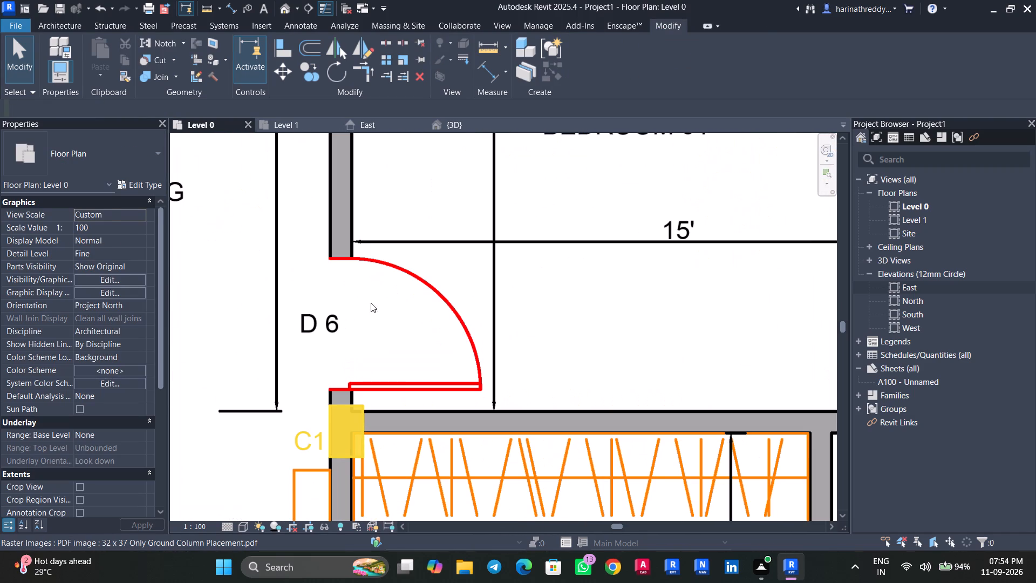
{"action": "left_click", "coordinate": [371, 303]}
{"action": "left_click", "coordinate": [400, 62]}
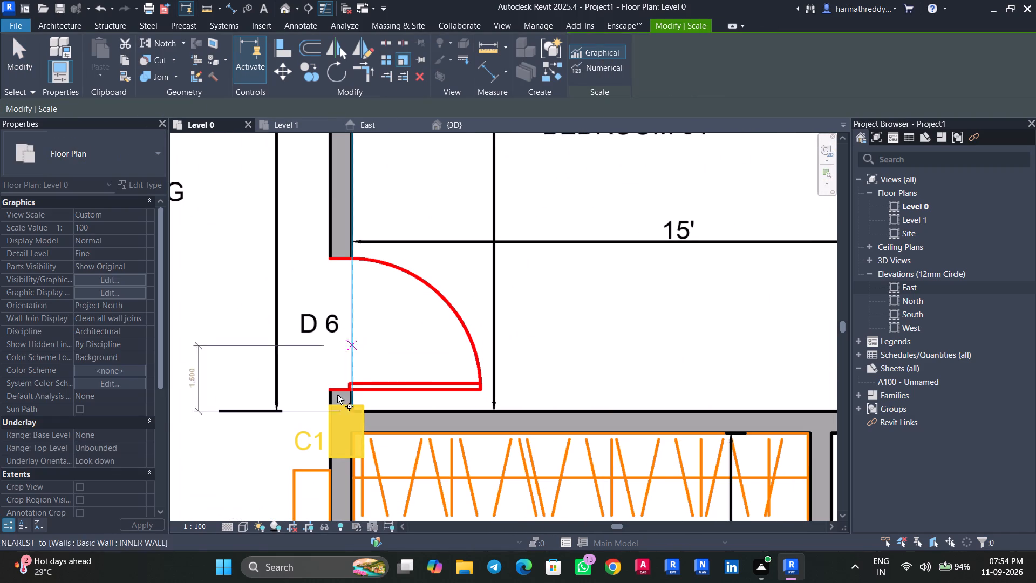
{"action": "left_click", "coordinate": [330, 390]}
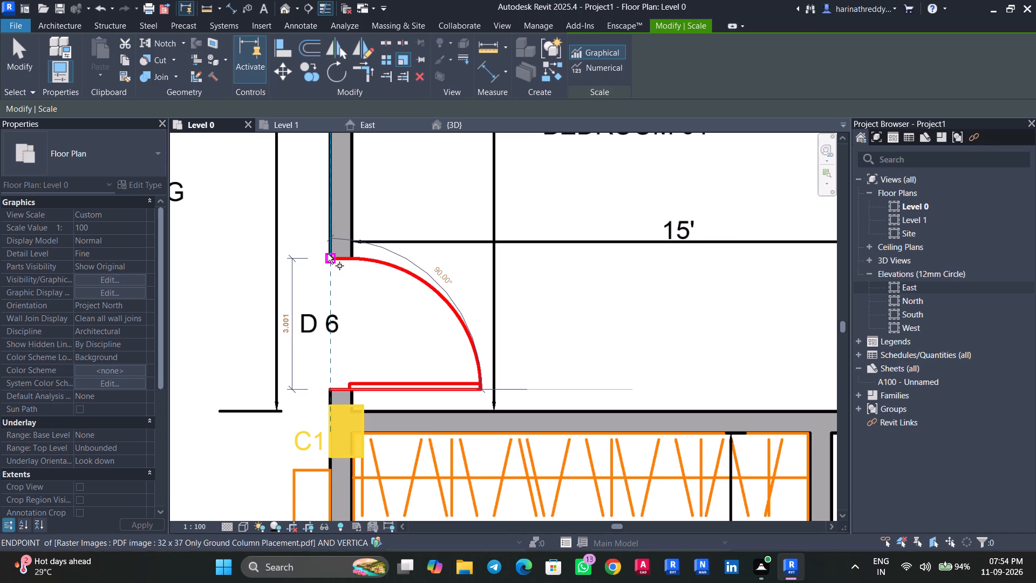
{"action": "scroll", "coordinate": [328, 254], "scroll_direction": "up", "scroll_amount": 2}
{"action": "scroll", "coordinate": [328, 254], "scroll_direction": "down", "scroll_amount": 1}
{"action": "scroll", "coordinate": [328, 254], "scroll_direction": "up", "scroll_amount": 2}
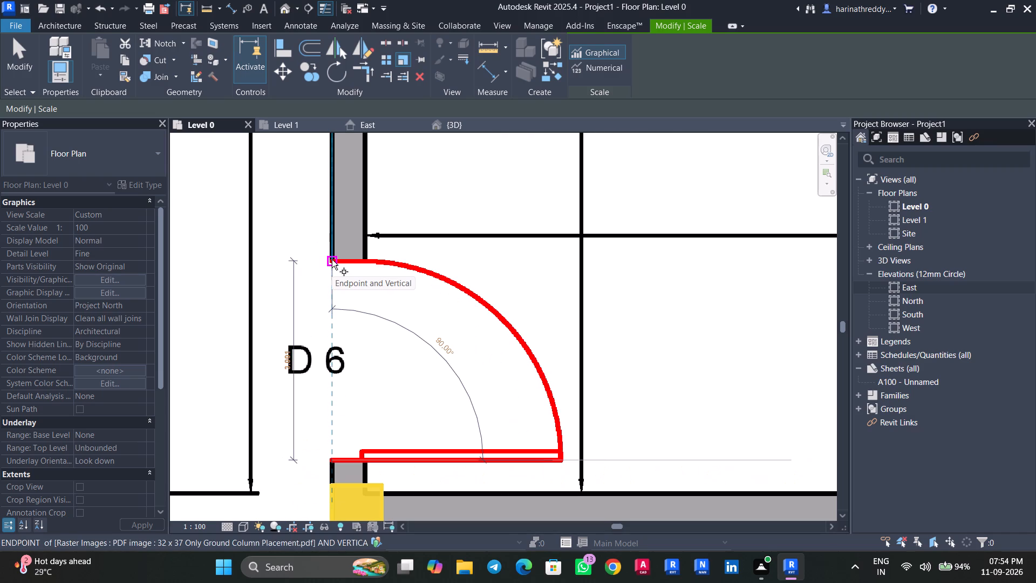
{"action": "key", "text": "Escape"}
{"action": "key", "text": "Escape"}
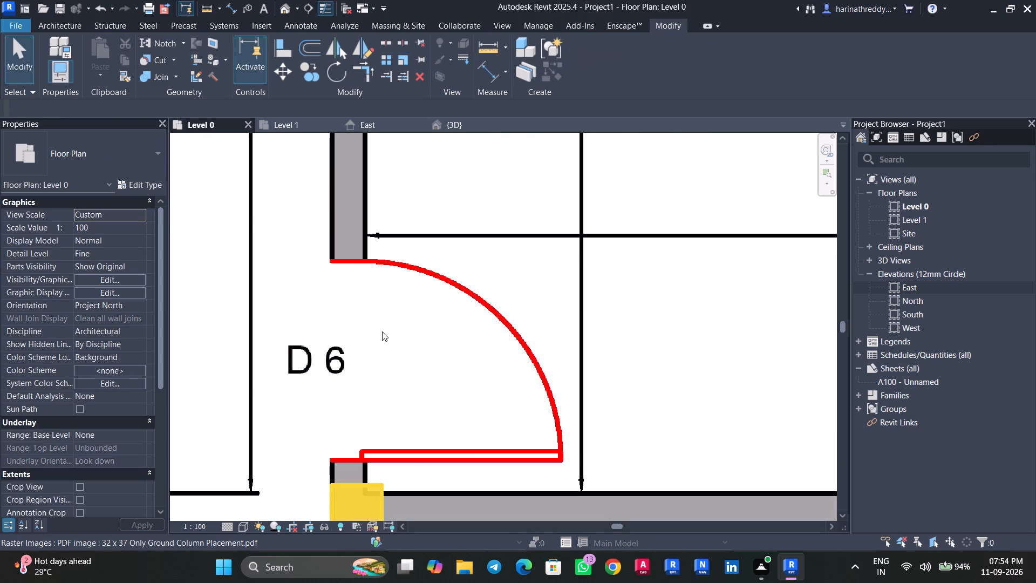
Start another door and duplicate the D7 type under the name D6.
{"action": "type", "text": "DR"}
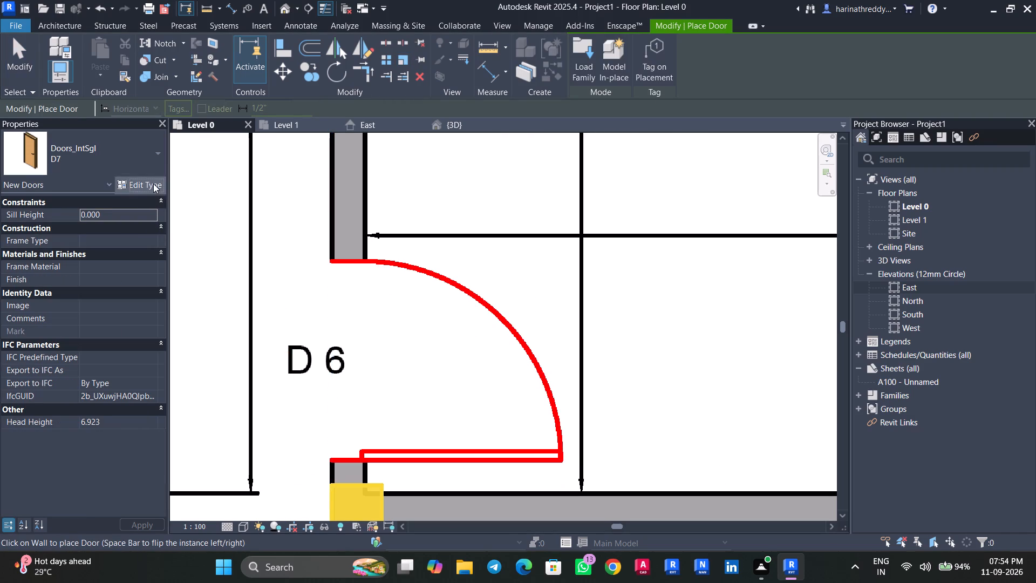
{"action": "left_click", "coordinate": [153, 184]}
{"action": "left_click", "coordinate": [977, 165]}
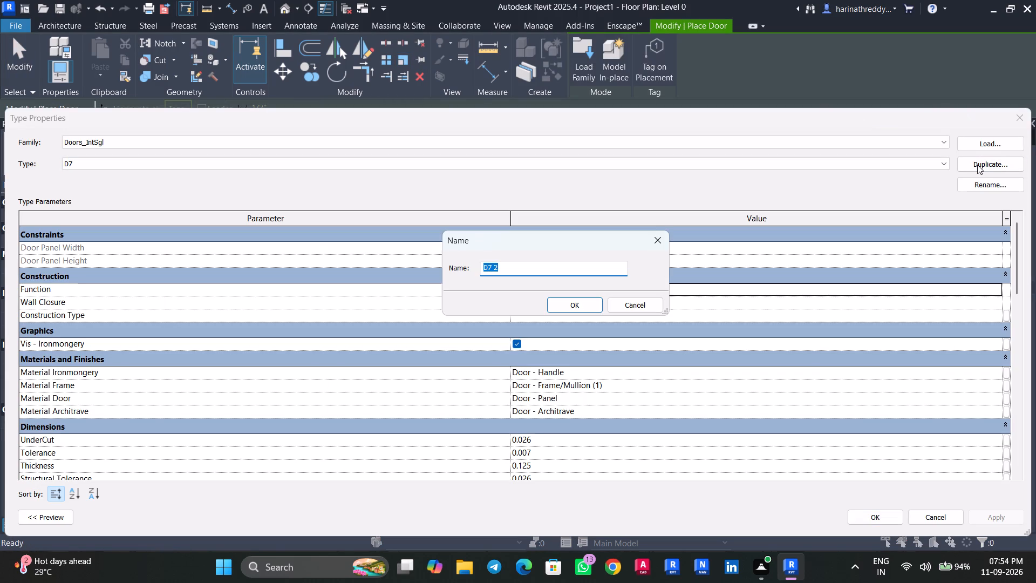
{"action": "type", "text": "D6"}
{"action": "key", "text": "Return"}
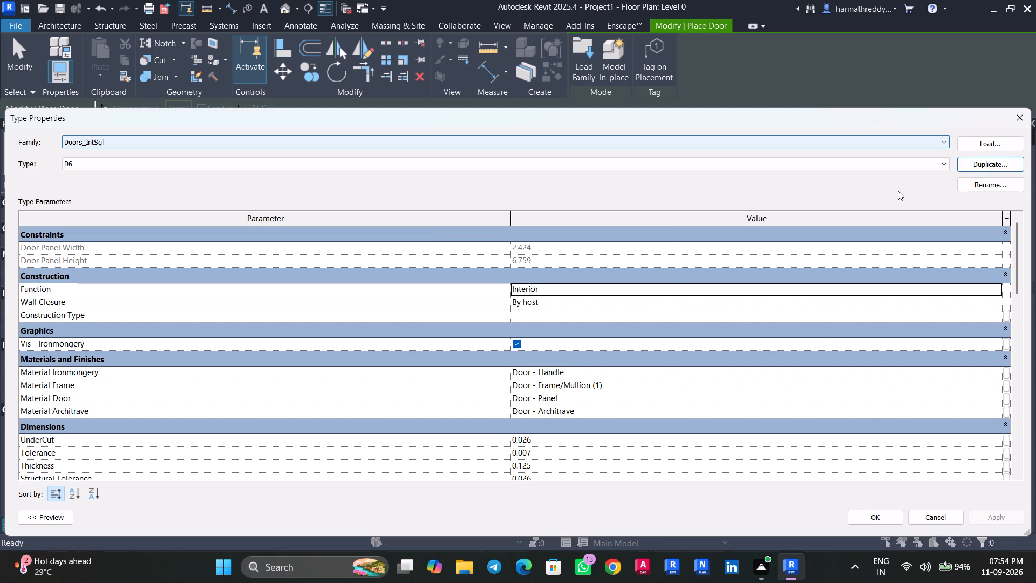
Set the D6 door type's Rough Width to 3' and apply the type properties.
{"action": "scroll", "coordinate": [592, 378], "scroll_direction": "down", "scroll_amount": 5}
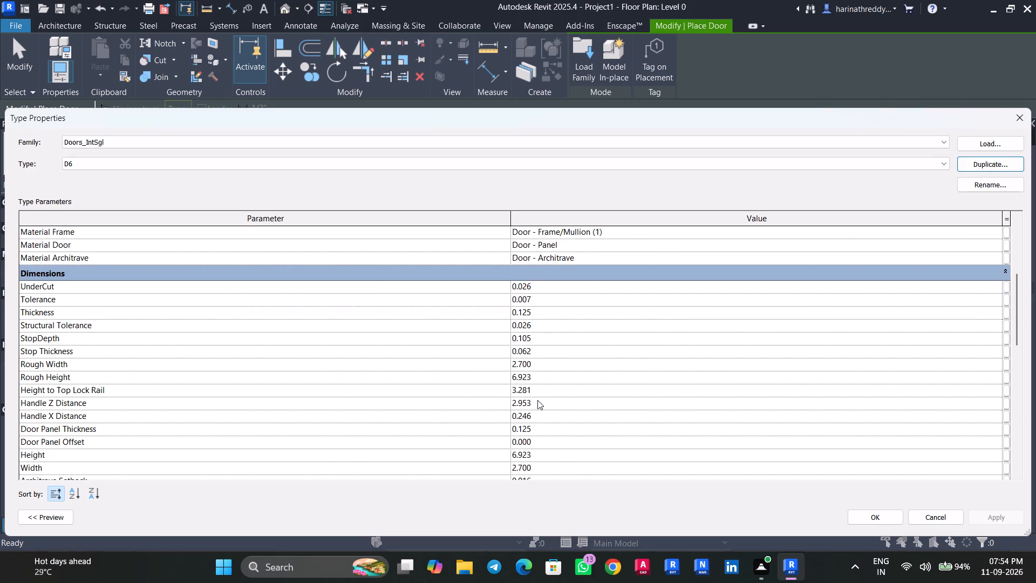
{"action": "left_click", "coordinate": [542, 365]}
{"action": "type", "text": "3'"}
{"action": "key", "text": "Return"}
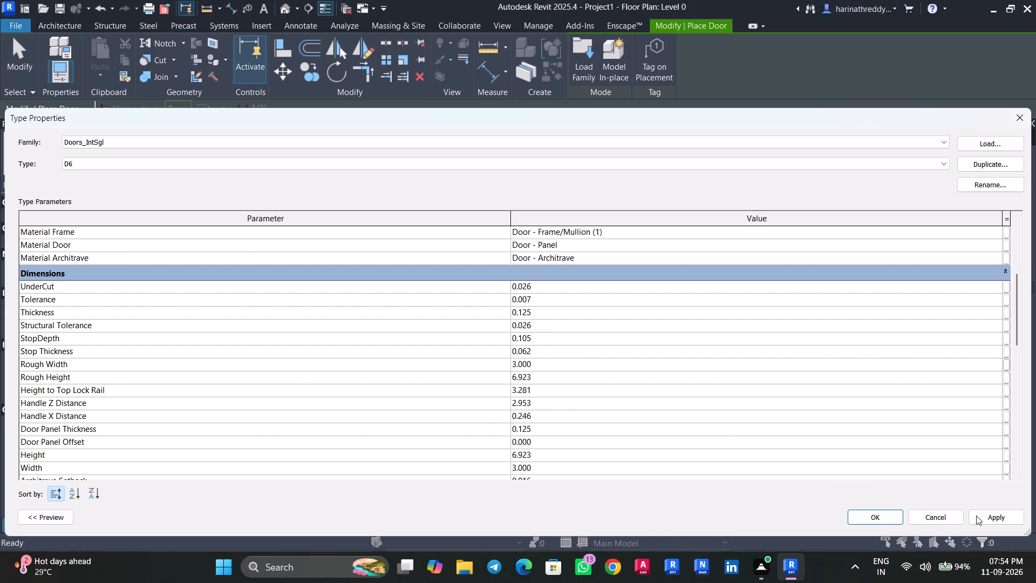
{"action": "left_click", "coordinate": [978, 514]}
{"action": "left_click", "coordinate": [860, 520]}
Place the D6 door in the wall opening between Dining and Bedroom 01, swinging into the bedroom.
{"action": "scroll", "coordinate": [402, 401], "scroll_direction": "down", "scroll_amount": 4}
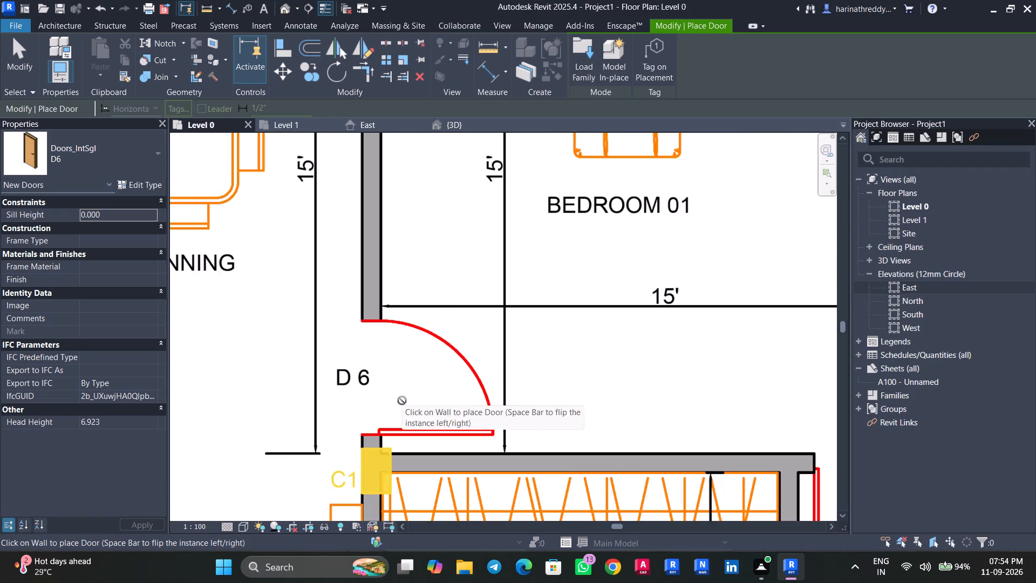
{"action": "scroll", "coordinate": [402, 401], "scroll_direction": "down", "scroll_amount": 2}
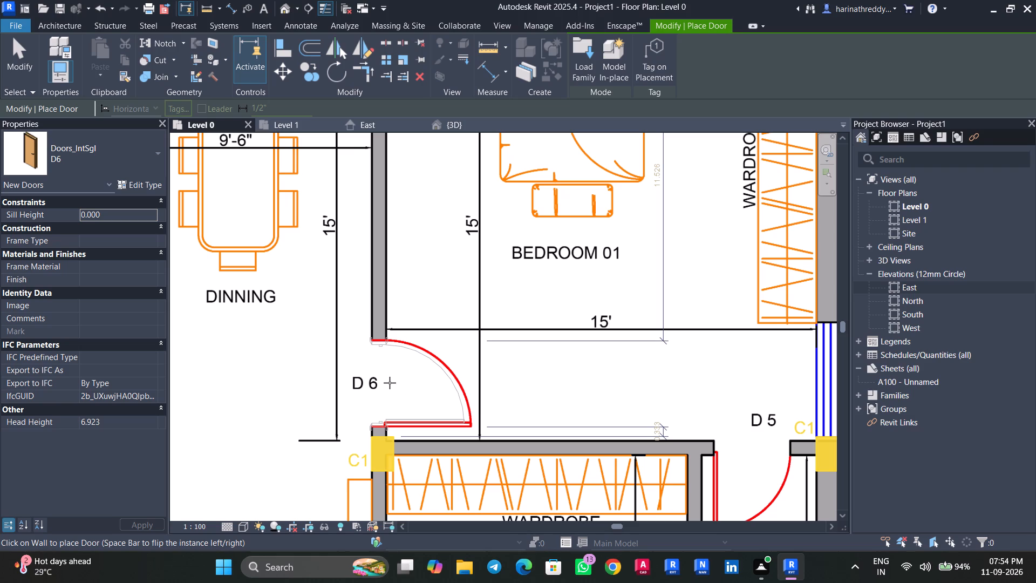
{"action": "left_click", "coordinate": [390, 383]}
{"action": "scroll", "coordinate": [377, 402], "scroll_direction": "down", "scroll_amount": 2}
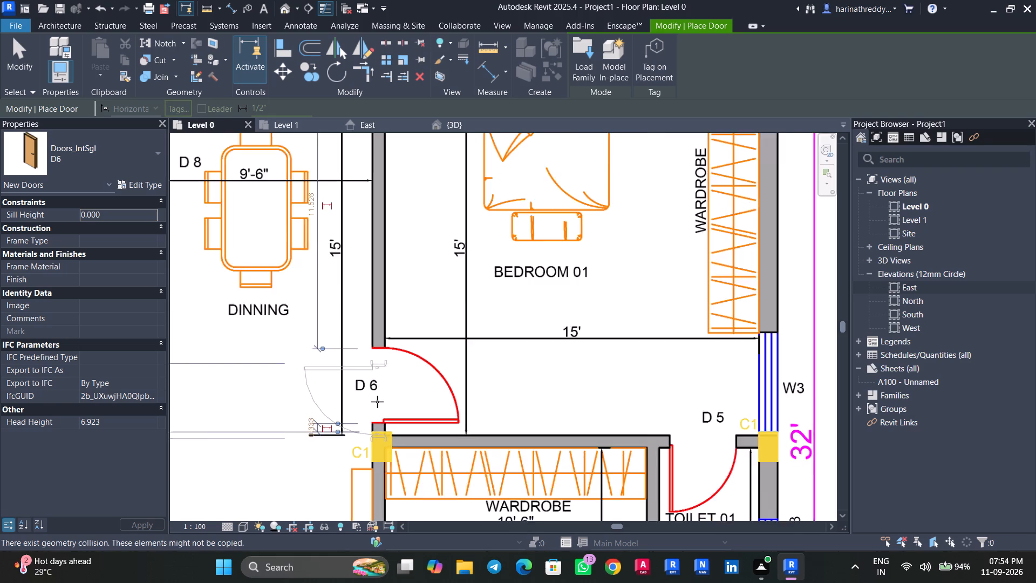
{"action": "scroll", "coordinate": [377, 402], "scroll_direction": "down", "scroll_amount": 6}
{"action": "scroll", "coordinate": [513, 430], "scroll_direction": "up", "scroll_amount": 13}
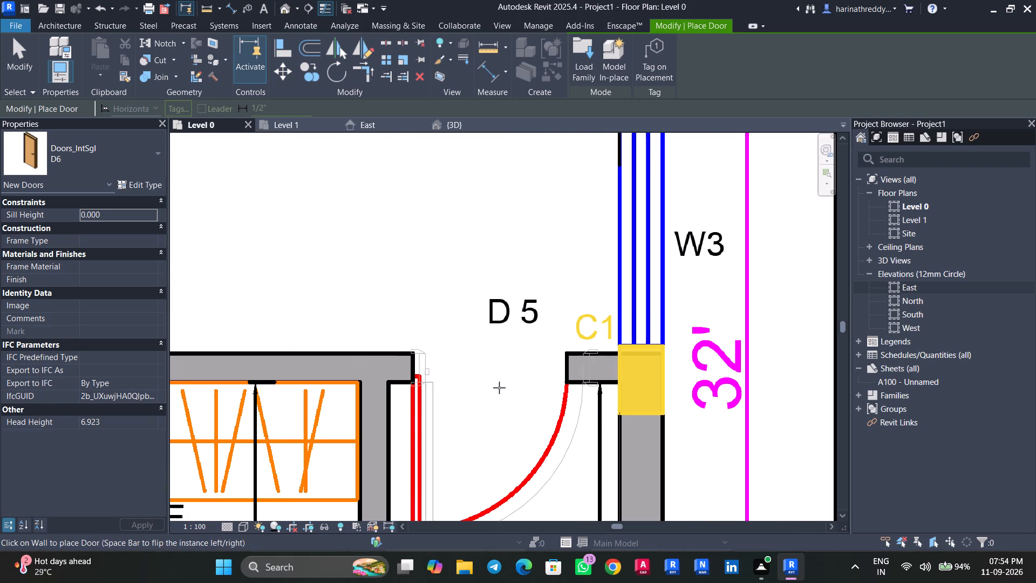
{"action": "key", "text": "Escape"}
{"action": "key", "text": "Escape"}
{"action": "key", "text": "Escape"}
Check the D5 door opening between its wall ends at Toilet 01, using Scale on the PDF plan image.
{"action": "scroll", "coordinate": [482, 413], "scroll_direction": "down", "scroll_amount": 4}
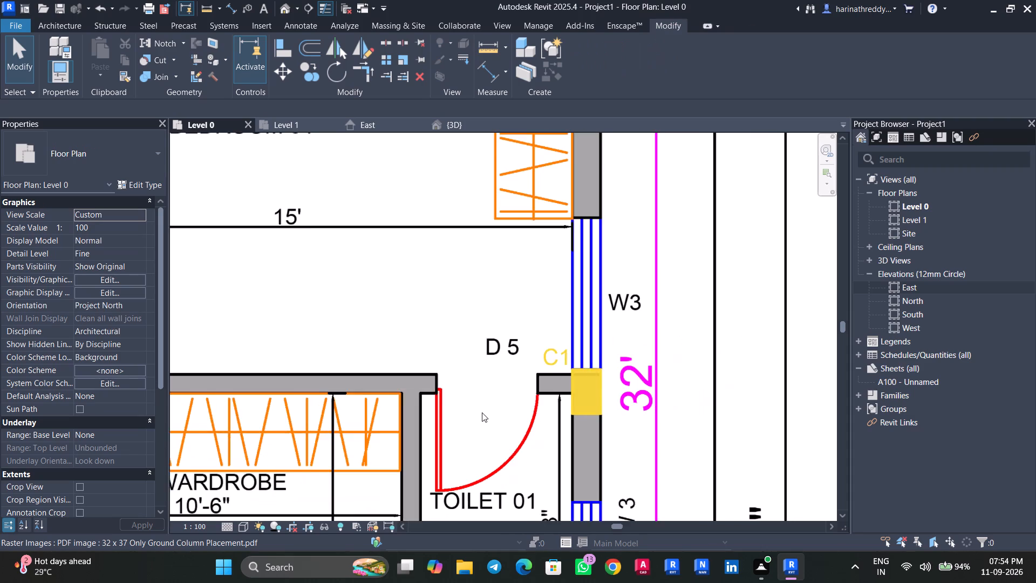
{"action": "left_click", "coordinate": [473, 405]}
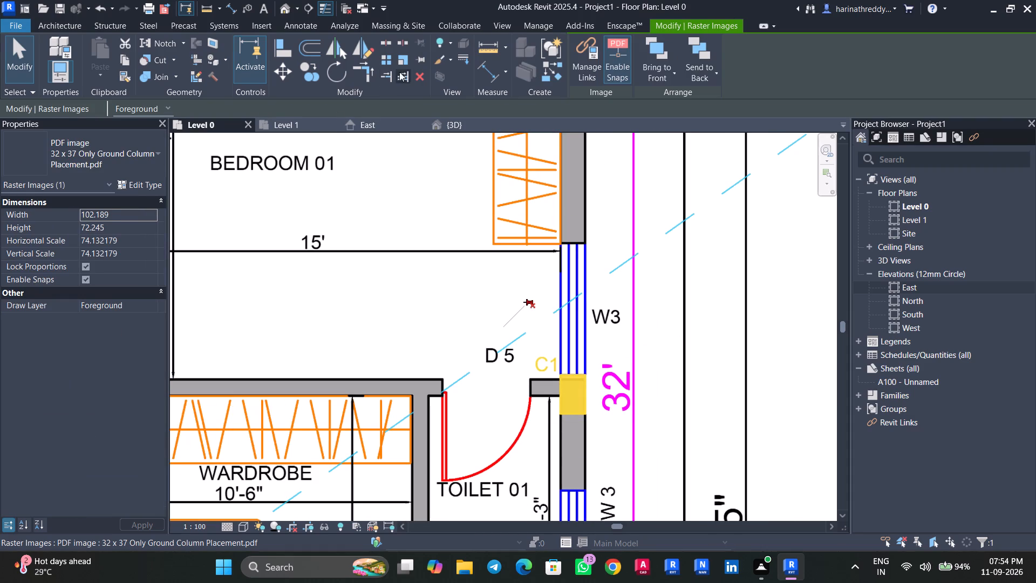
{"action": "left_click", "coordinate": [399, 63]}
{"action": "scroll", "coordinate": [446, 394], "scroll_direction": "up", "scroll_amount": 3}
{"action": "left_click", "coordinate": [445, 368]}
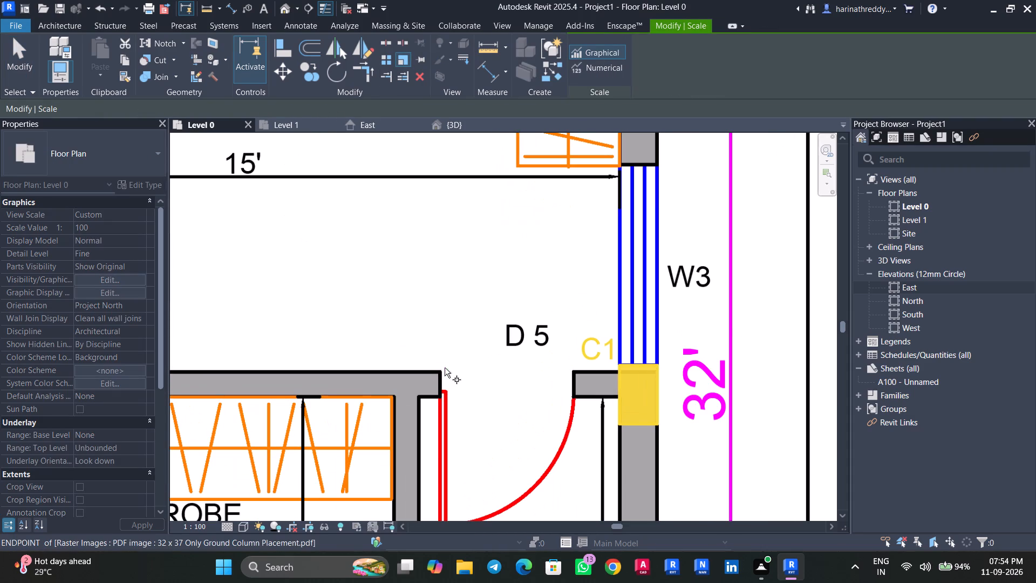
{"action": "scroll", "coordinate": [573, 373], "scroll_direction": "up", "scroll_amount": 13}
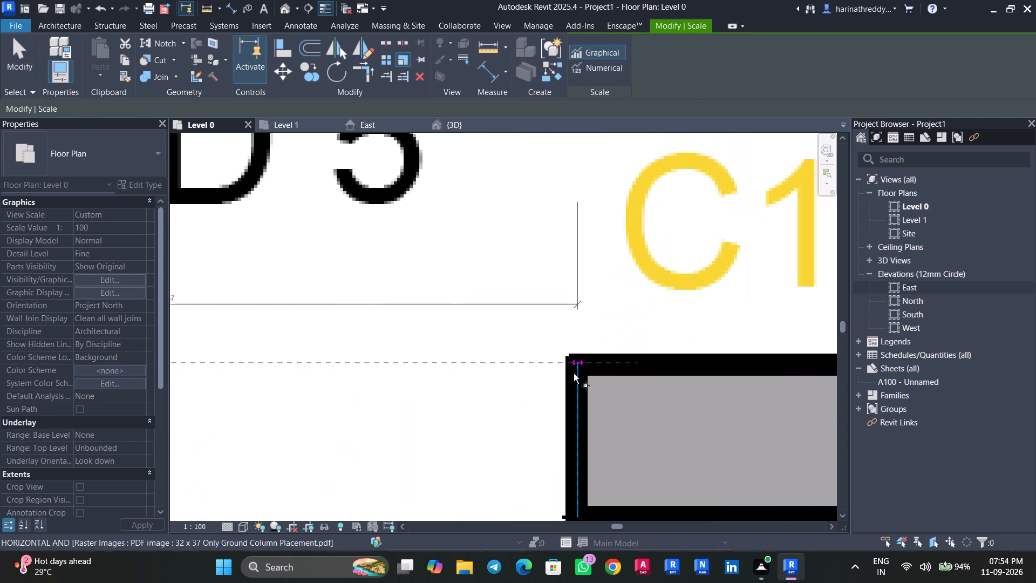
{"action": "scroll", "coordinate": [571, 359], "scroll_direction": "down", "scroll_amount": 7}
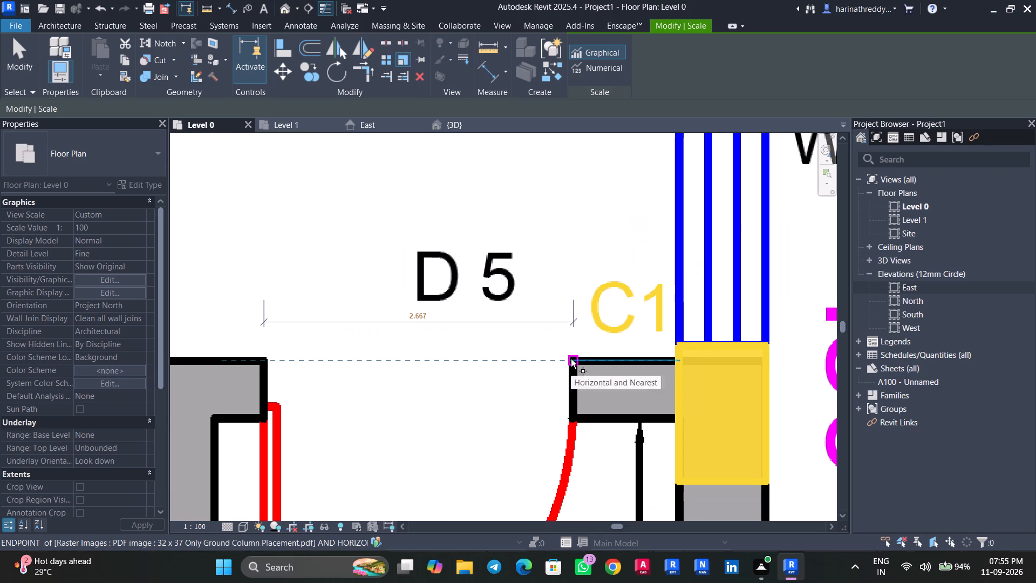
{"action": "scroll", "coordinate": [574, 359], "scroll_direction": "down", "scroll_amount": 1}
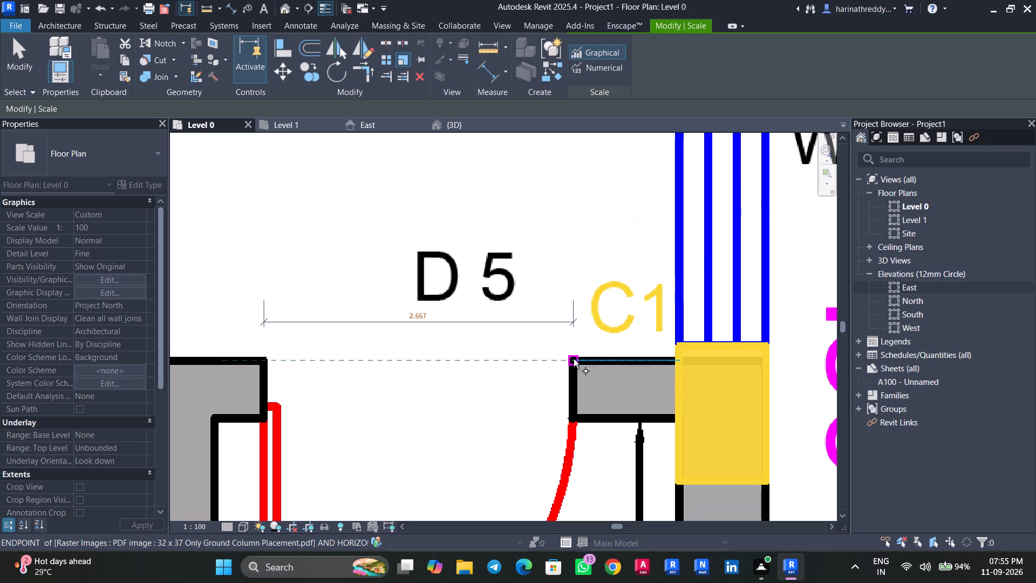
{"action": "scroll", "coordinate": [574, 359], "scroll_direction": "down", "scroll_amount": 10}
{"action": "key", "text": "Escape"}
{"action": "key", "text": "Escape"}
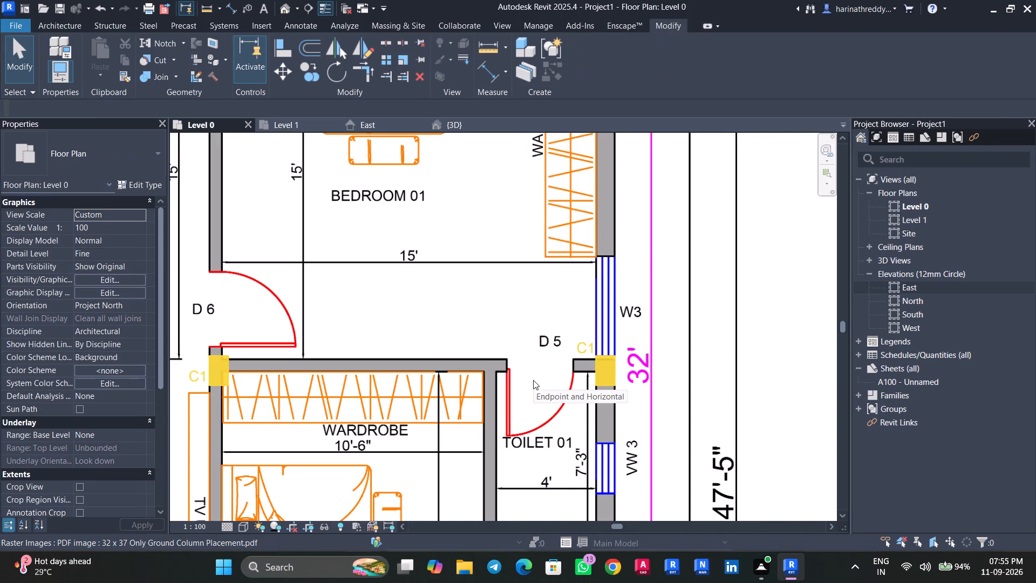
Start another door and duplicate the D6 type under the name D5.
{"action": "type", "text": "DR"}
{"action": "left_click", "coordinate": [127, 185]}
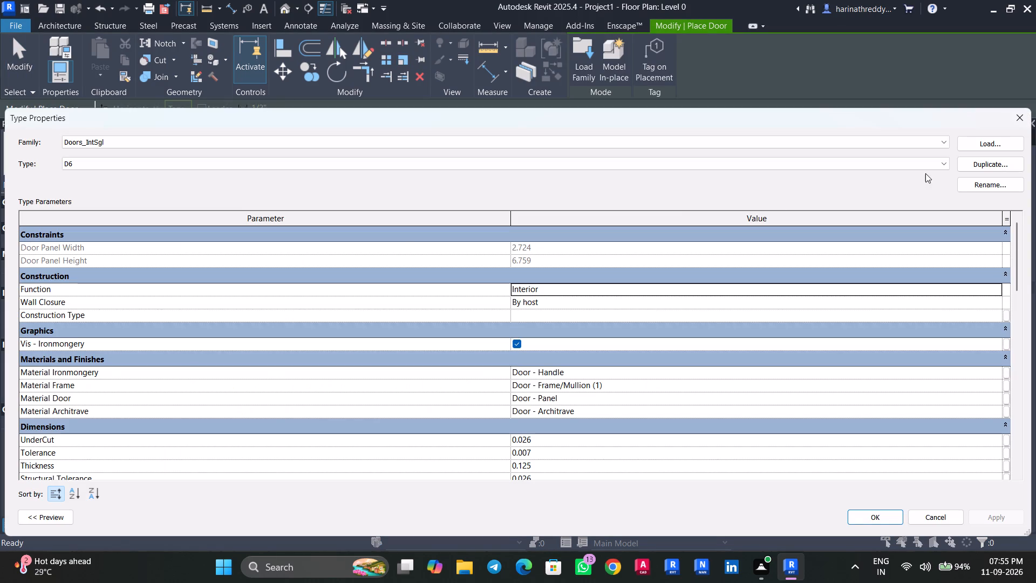
{"action": "left_click", "coordinate": [963, 163]}
{"action": "type", "text": "D5"}
{"action": "left_click", "coordinate": [582, 307]}
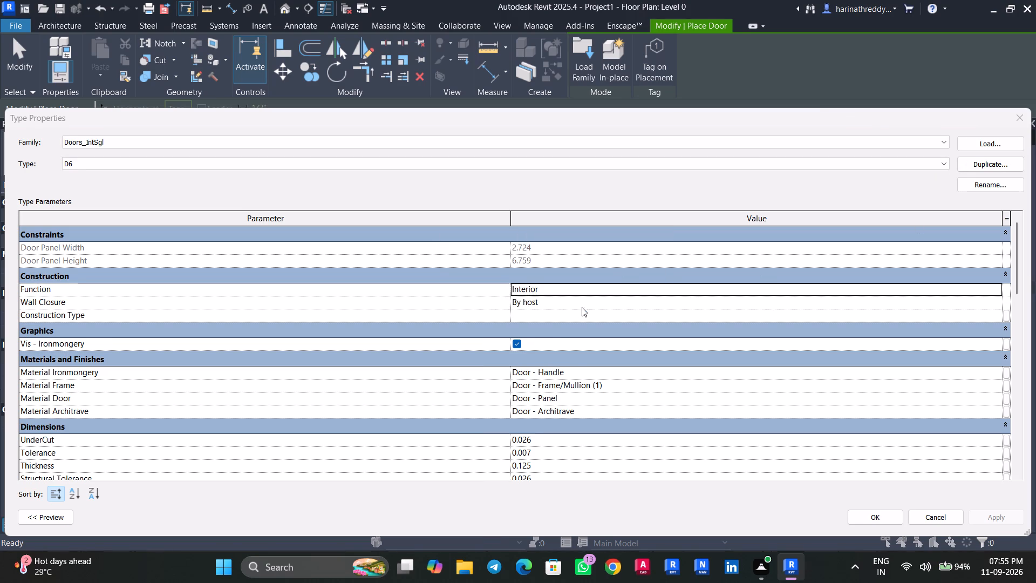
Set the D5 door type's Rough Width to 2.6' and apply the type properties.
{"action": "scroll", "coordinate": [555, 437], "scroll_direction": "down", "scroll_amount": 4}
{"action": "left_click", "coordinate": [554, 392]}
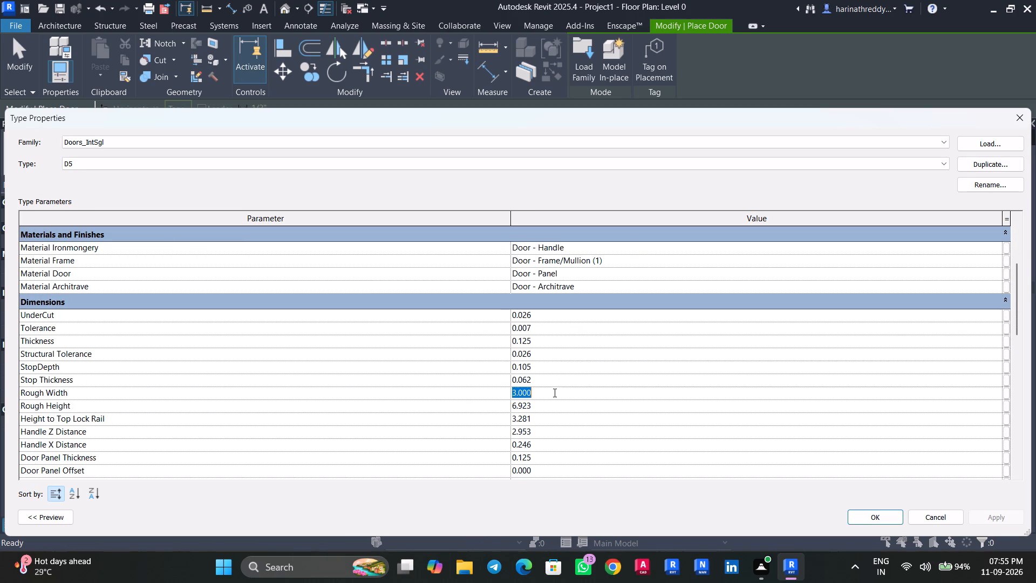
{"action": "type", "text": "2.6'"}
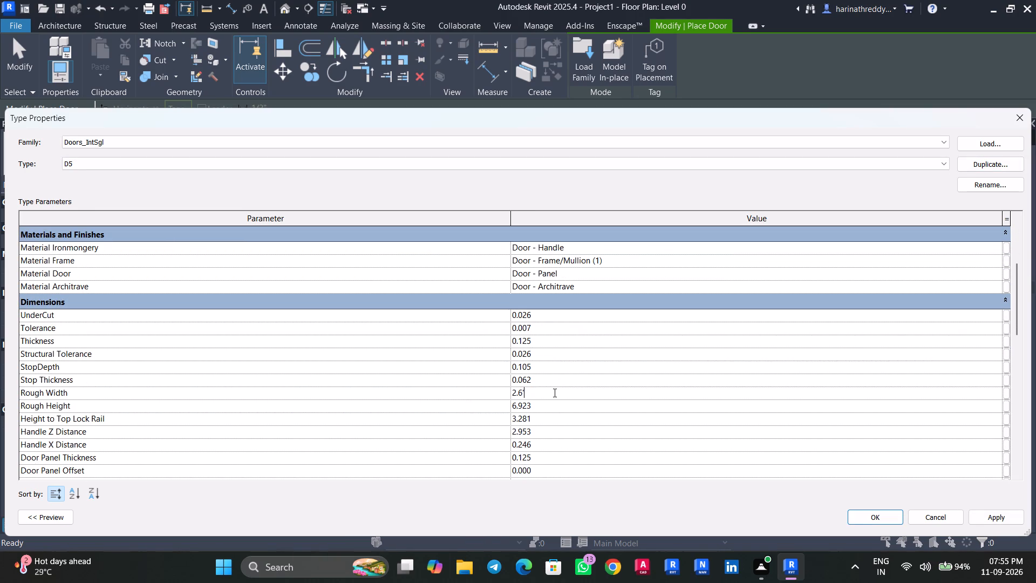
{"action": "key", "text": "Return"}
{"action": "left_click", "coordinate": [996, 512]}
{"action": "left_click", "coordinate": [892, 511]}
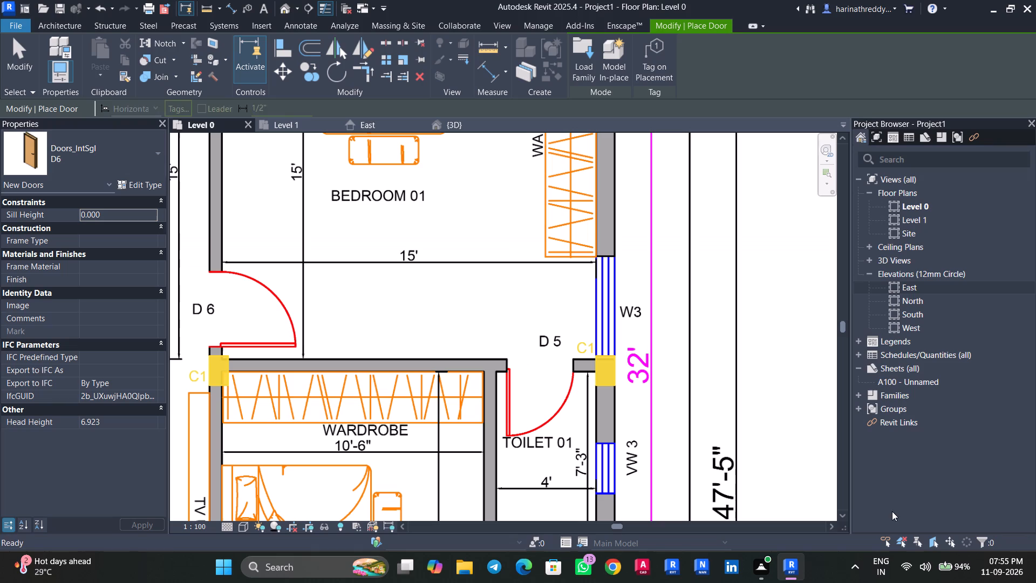
Place the D5 door in the wall opening between Bedroom 01 and Toilet 01, swinging into the toilet.
{"action": "scroll", "coordinate": [540, 388], "scroll_direction": "up", "scroll_amount": 1}
{"action": "scroll", "coordinate": [538, 387], "scroll_direction": "down", "scroll_amount": 1}
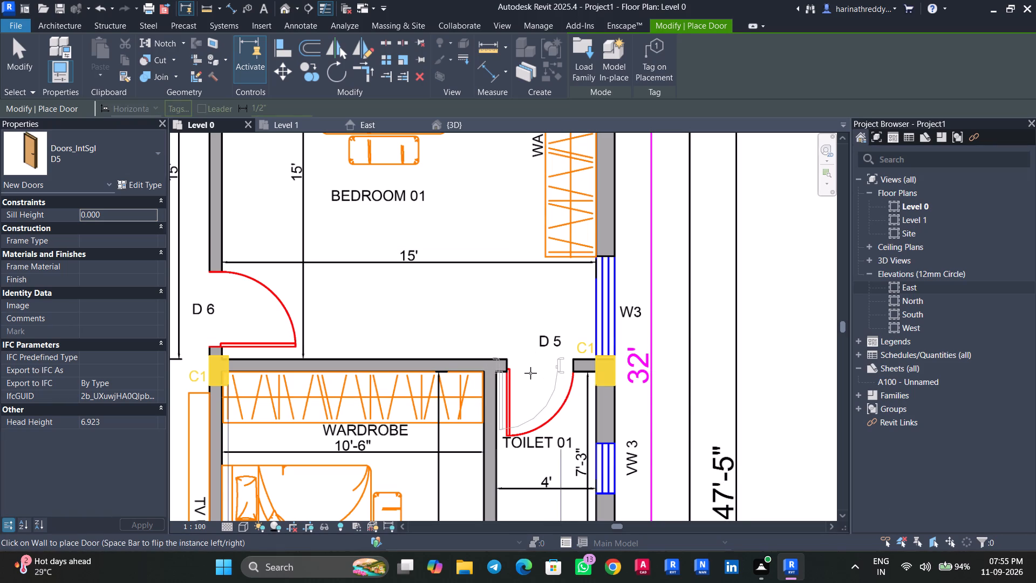
{"action": "scroll", "coordinate": [540, 375], "scroll_direction": "up", "scroll_amount": 1}
{"action": "scroll", "coordinate": [540, 375], "scroll_direction": "down", "scroll_amount": 1}
{"action": "scroll", "coordinate": [540, 375], "scroll_direction": "up", "scroll_amount": 1}
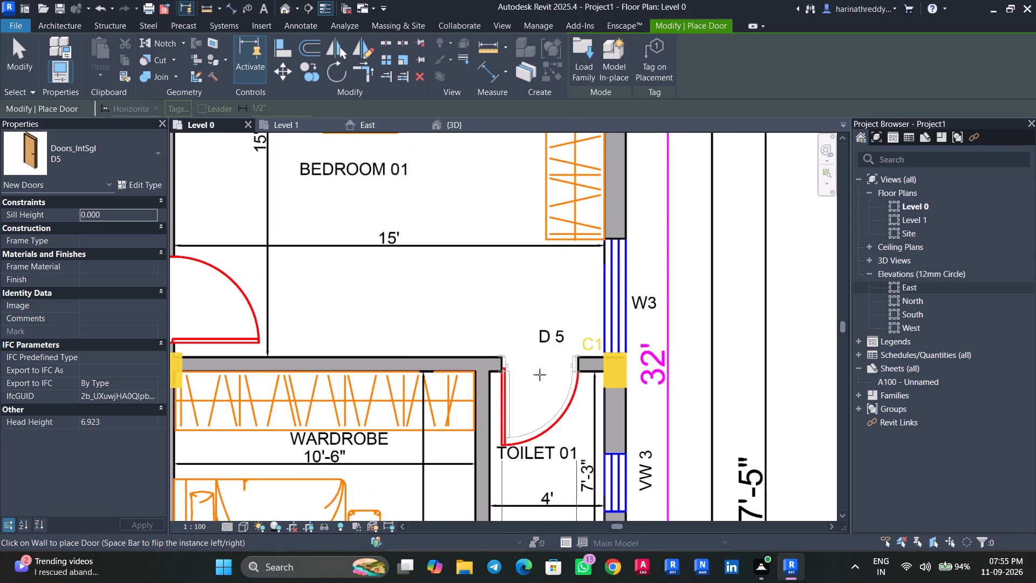
{"action": "left_click", "coordinate": [540, 375]}
{"action": "key", "text": "Escape"}
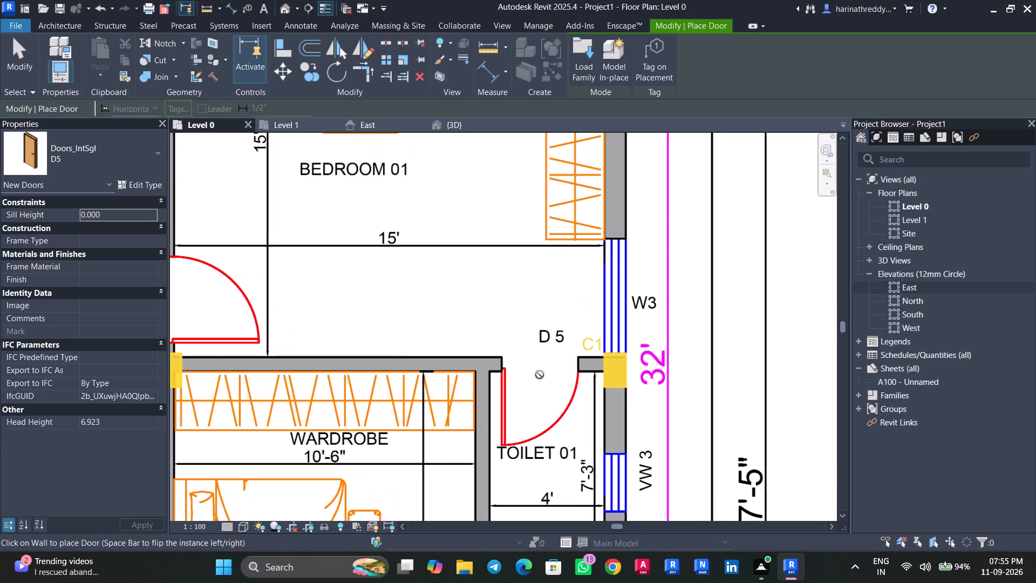
{"action": "key", "text": "Escape"}
{"action": "key", "text": "Escape"}
{"action": "key", "text": "Escape"}
Recheck the width of the D5 opening at Toilet 01 between its wall ends, using Scale on the PDF plan image.
{"action": "left_click", "coordinate": [525, 398]}
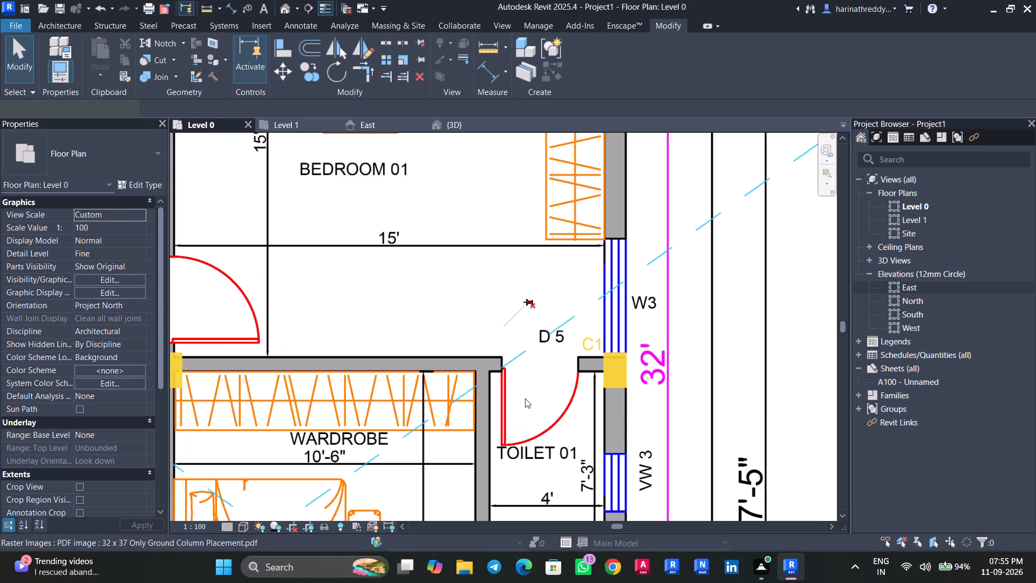
{"action": "left_click", "coordinate": [406, 60]}
{"action": "scroll", "coordinate": [490, 350], "scroll_direction": "up", "scroll_amount": 3}
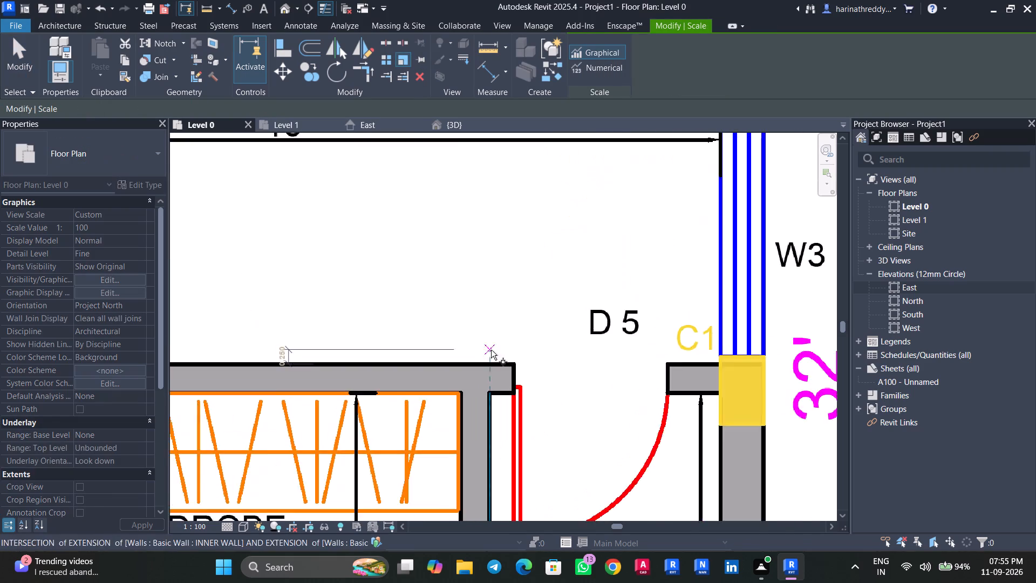
{"action": "scroll", "coordinate": [491, 350], "scroll_direction": "up", "scroll_amount": 4}
{"action": "left_click", "coordinate": [514, 364]}
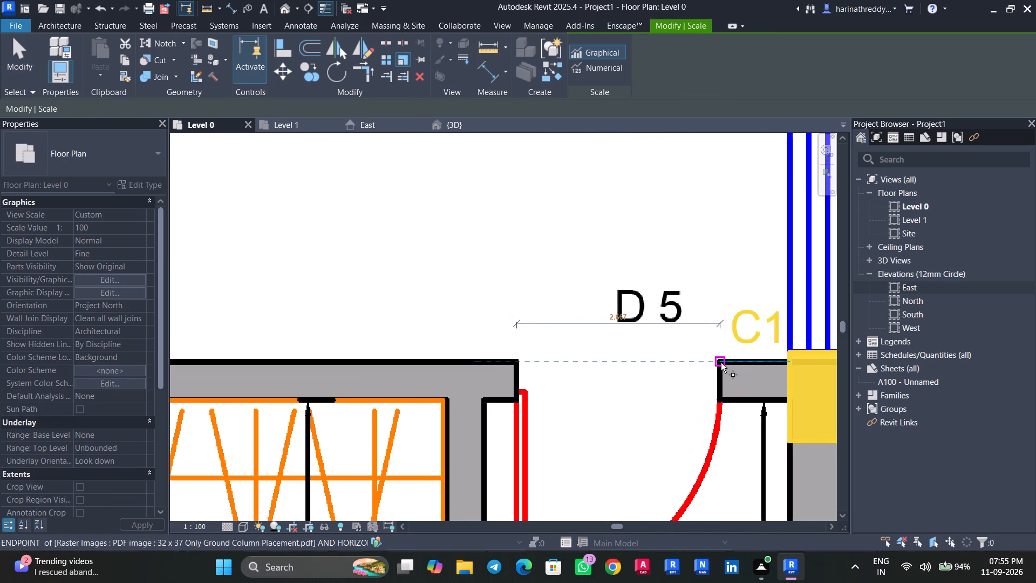
{"action": "scroll", "coordinate": [721, 363], "scroll_direction": "up", "scroll_amount": 2}
{"action": "key", "text": "Escape"}
{"action": "key", "text": "Escape"}
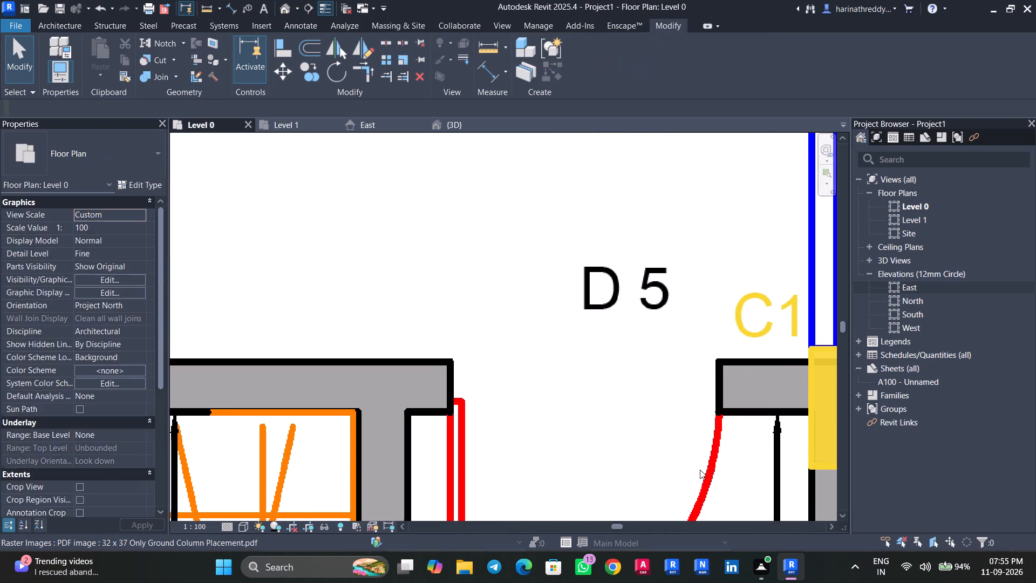
Set the PDF plan image's draw layer to Background.
{"action": "left_click", "coordinate": [700, 470]}
{"action": "scroll", "coordinate": [700, 470], "scroll_direction": "down", "scroll_amount": 6}
{"action": "key", "text": "Escape"}
{"action": "left_click", "coordinate": [348, 335]}
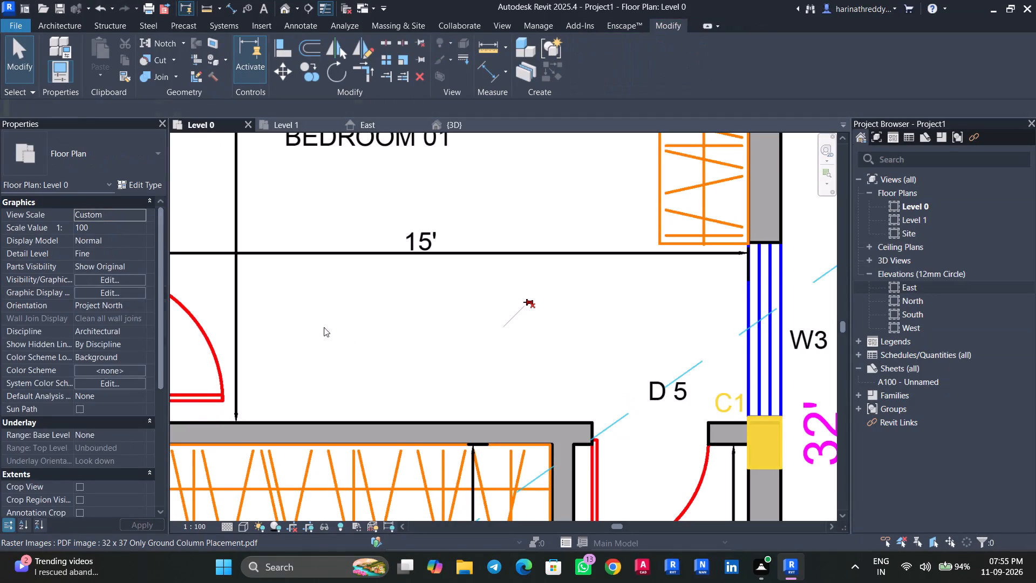
{"action": "left_click", "coordinate": [159, 306]}
{"action": "left_click", "coordinate": [155, 306]}
{"action": "left_click", "coordinate": [133, 318]}
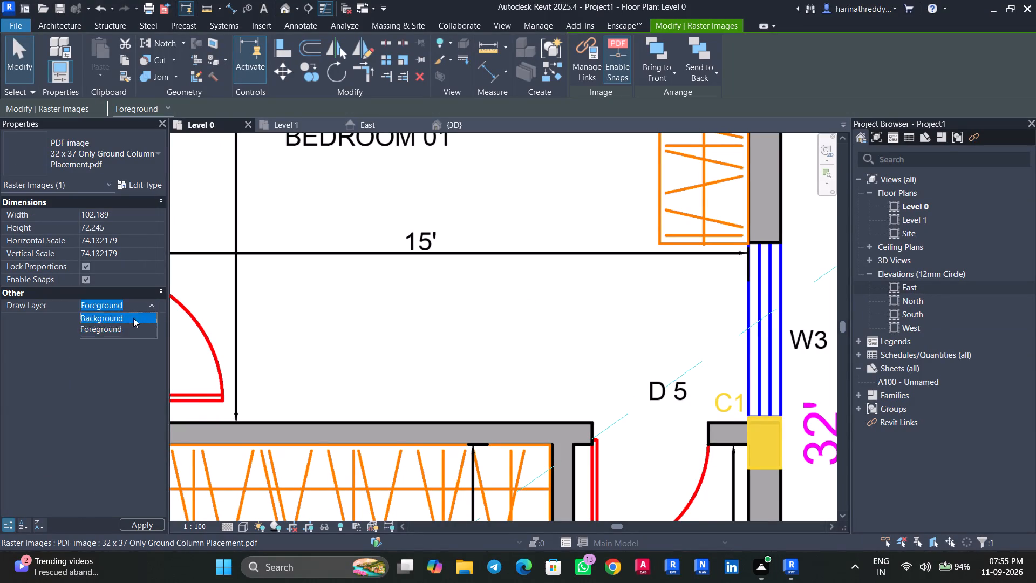
{"action": "scroll", "coordinate": [533, 398], "scroll_direction": "down", "scroll_amount": 6}
{"action": "key", "text": "Escape"}
Edit the type of the placed D5 door at Toilet 01, setting its Rough Width to 2.667' and applying it.
{"action": "left_click", "coordinate": [573, 453]}
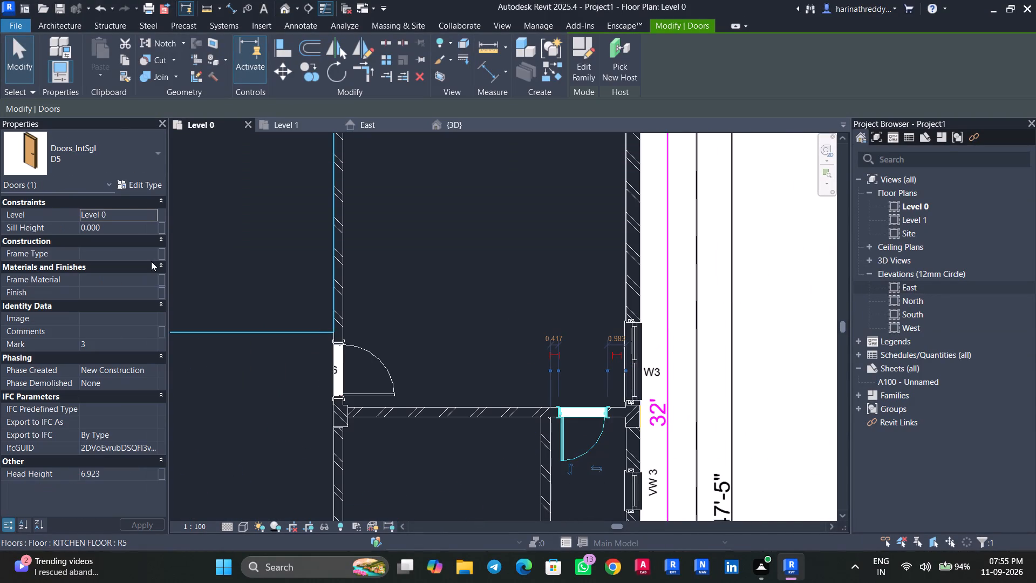
{"action": "left_click", "coordinate": [145, 187]}
{"action": "scroll", "coordinate": [549, 422], "scroll_direction": "down", "scroll_amount": 4}
{"action": "left_click", "coordinate": [548, 395]}
{"action": "type", "text": "2.66"}
{"action": "key", "text": "7"}
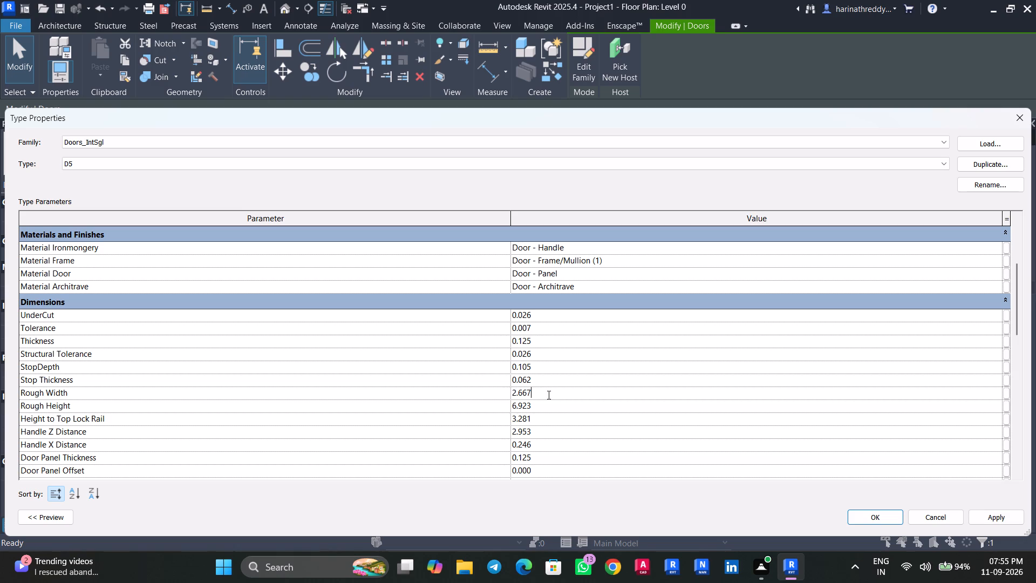
{"action": "key", "text": "semicolon"}
{"action": "key", "text": "BackSpace"}
{"action": "key", "text": "apostrophe"}
{"action": "key", "text": "Return"}
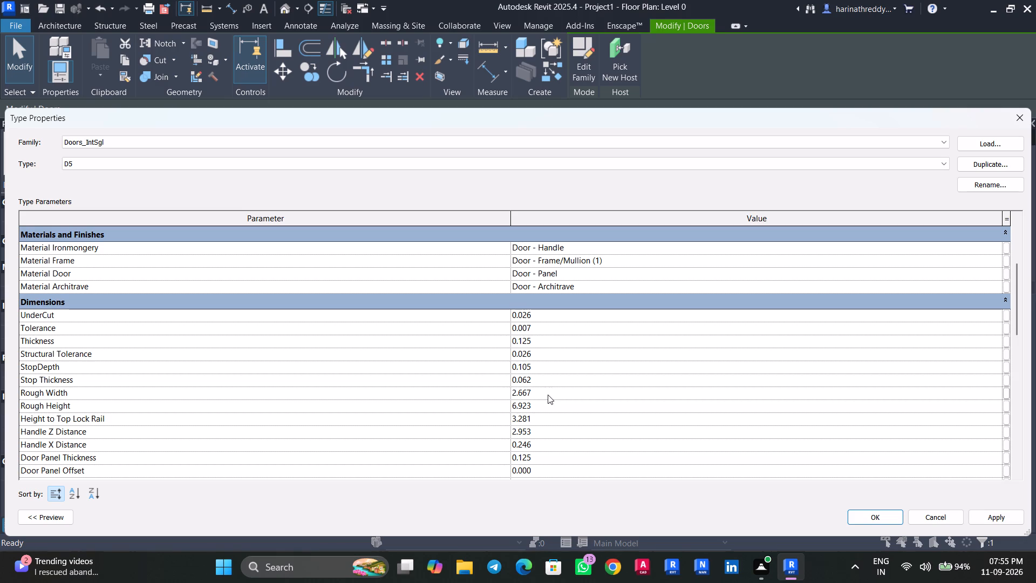
{"action": "left_click", "coordinate": [1017, 523]}
{"action": "left_click", "coordinate": [866, 514]}
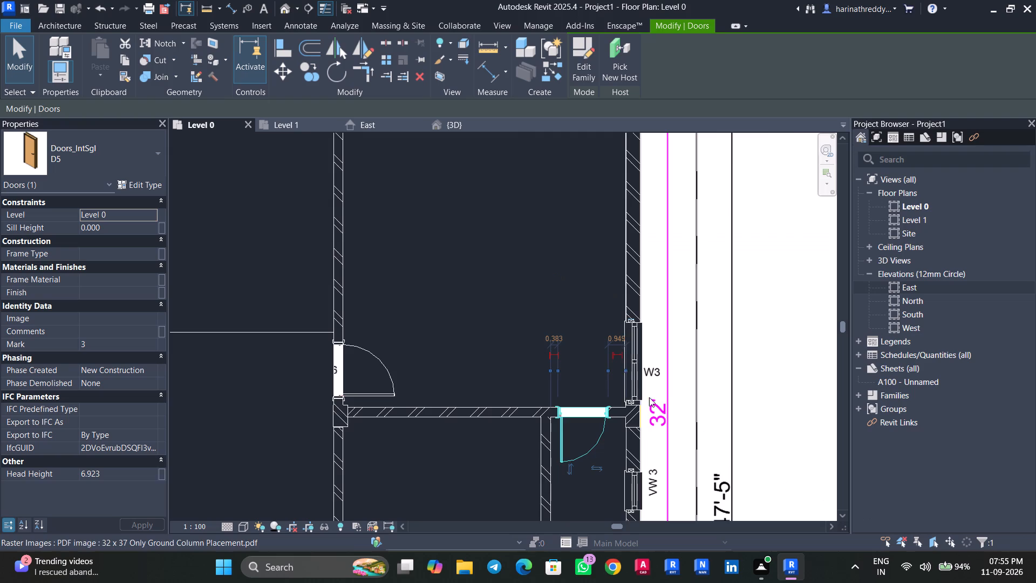
{"action": "scroll", "coordinate": [560, 412], "scroll_direction": "up", "scroll_amount": 4}
{"action": "key", "text": "Escape"}
Set the PDF plan image's draw layer back to Foreground.
{"action": "scroll", "coordinate": [549, 314], "scroll_direction": "down", "scroll_amount": 5}
{"action": "scroll", "coordinate": [549, 314], "scroll_direction": "up", "scroll_amount": 1}
{"action": "scroll", "coordinate": [549, 314], "scroll_direction": "down", "scroll_amount": 4}
{"action": "scroll", "coordinate": [549, 314], "scroll_direction": "up", "scroll_amount": 1}
{"action": "scroll", "coordinate": [549, 314], "scroll_direction": "down", "scroll_amount": 4}
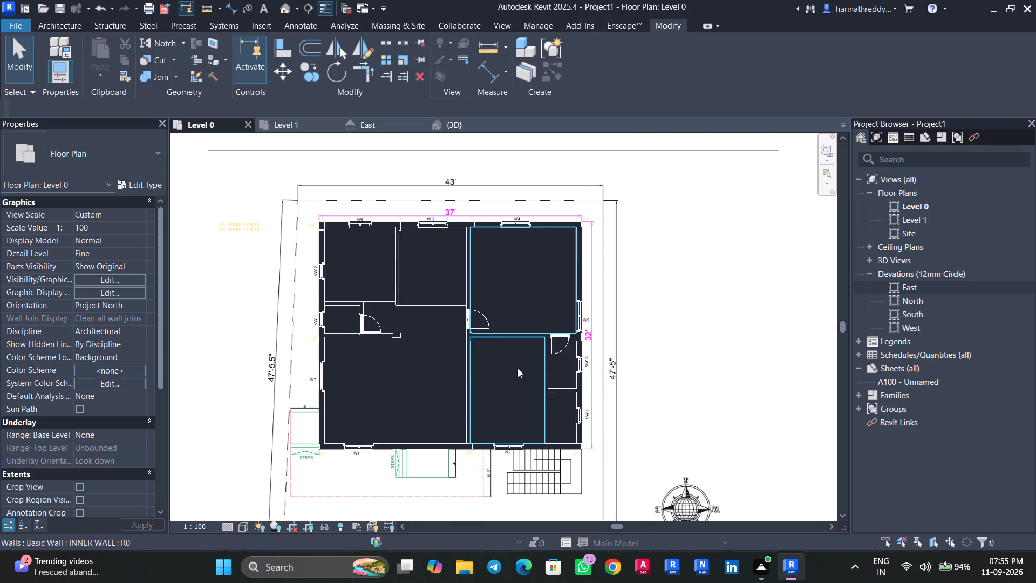
{"action": "left_click", "coordinate": [506, 395]}
{"action": "key", "text": "Escape"}
{"action": "left_click", "coordinate": [376, 194]}
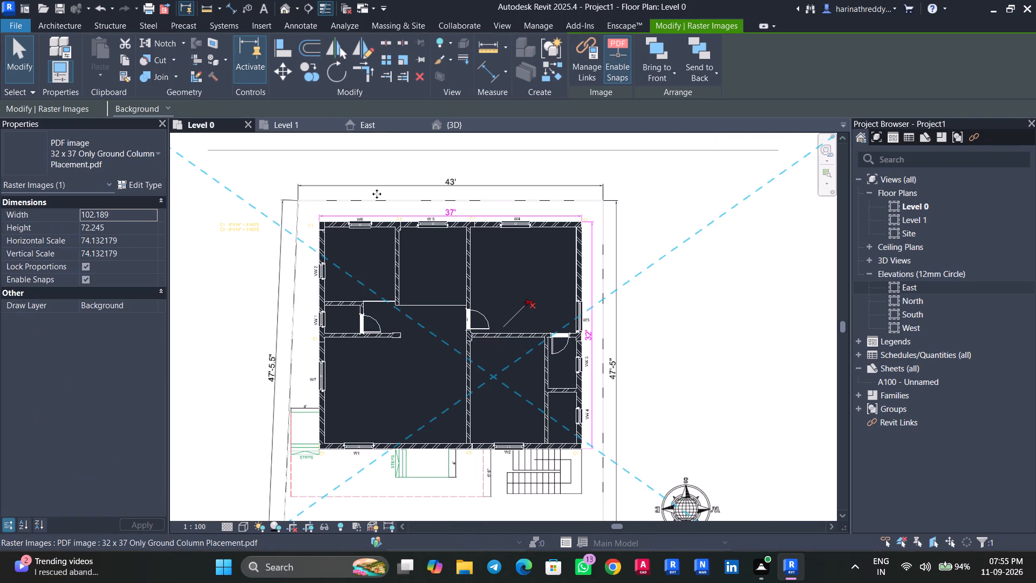
{"action": "left_click", "coordinate": [153, 307]}
{"action": "left_click", "coordinate": [120, 329]}
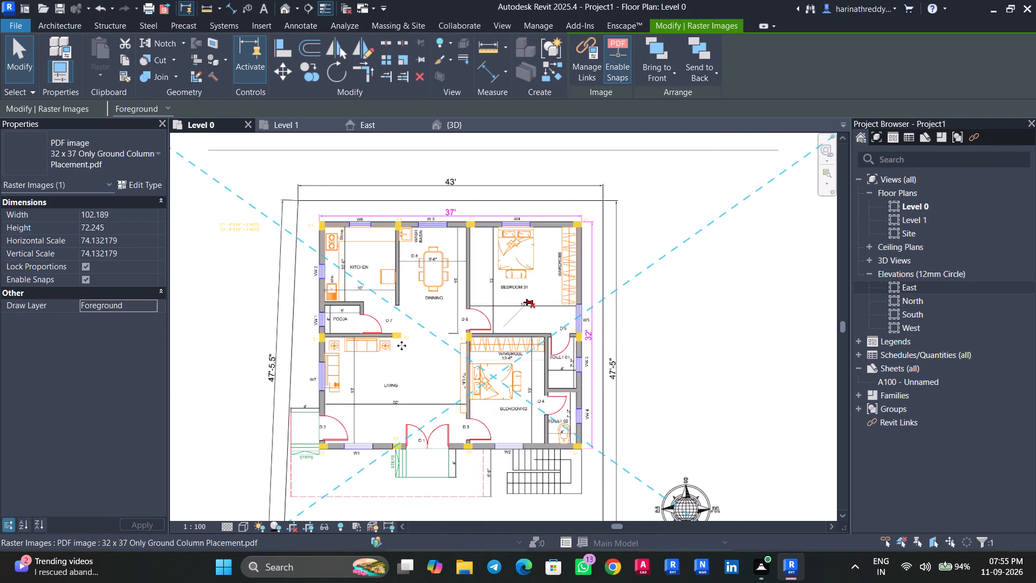
{"action": "scroll", "coordinate": [372, 375], "scroll_direction": "up", "scroll_amount": 6}
{"action": "scroll", "coordinate": [381, 371], "scroll_direction": "down", "scroll_amount": 6}
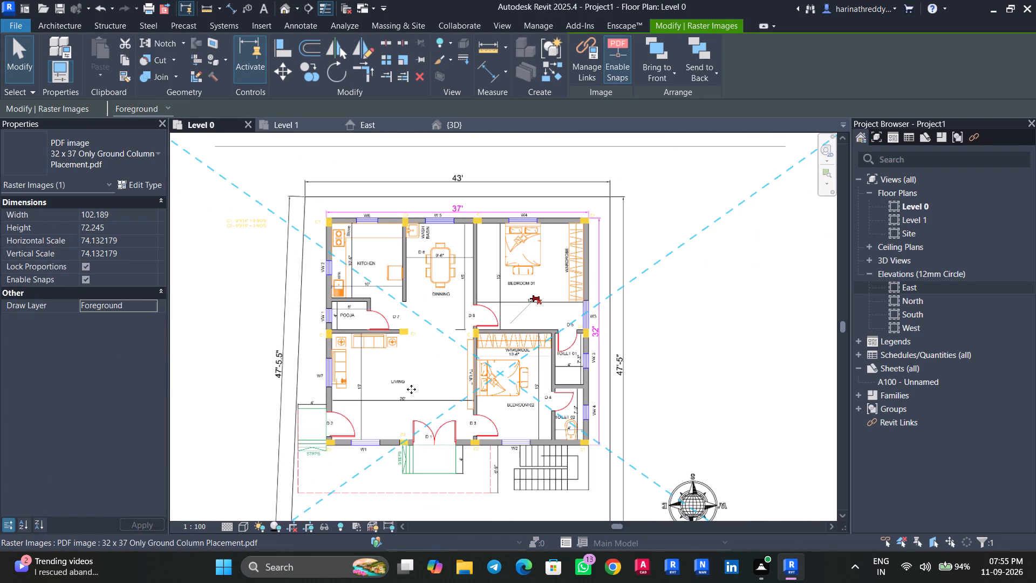
{"action": "scroll", "coordinate": [363, 296], "scroll_direction": "up", "scroll_amount": 8}
{"action": "scroll", "coordinate": [454, 408], "scroll_direction": "down", "scroll_amount": 3}
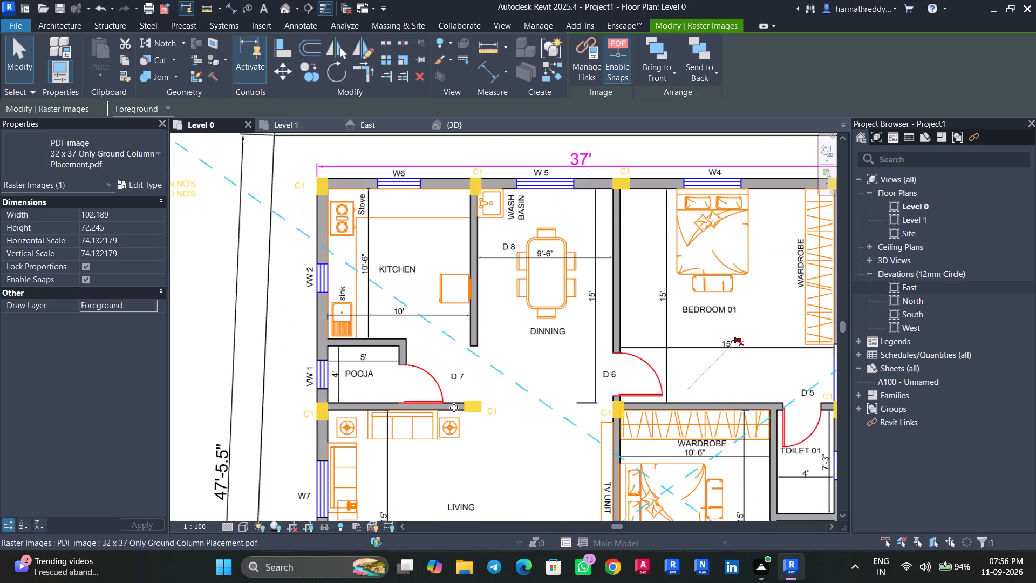
Check the width of the D2 opening in the living room's outer wall between its wall ends, using Scale on the PDF plan image.
{"action": "middle_click_drag", "start_coordinate": [487, 444], "coordinate": [439, 268]}
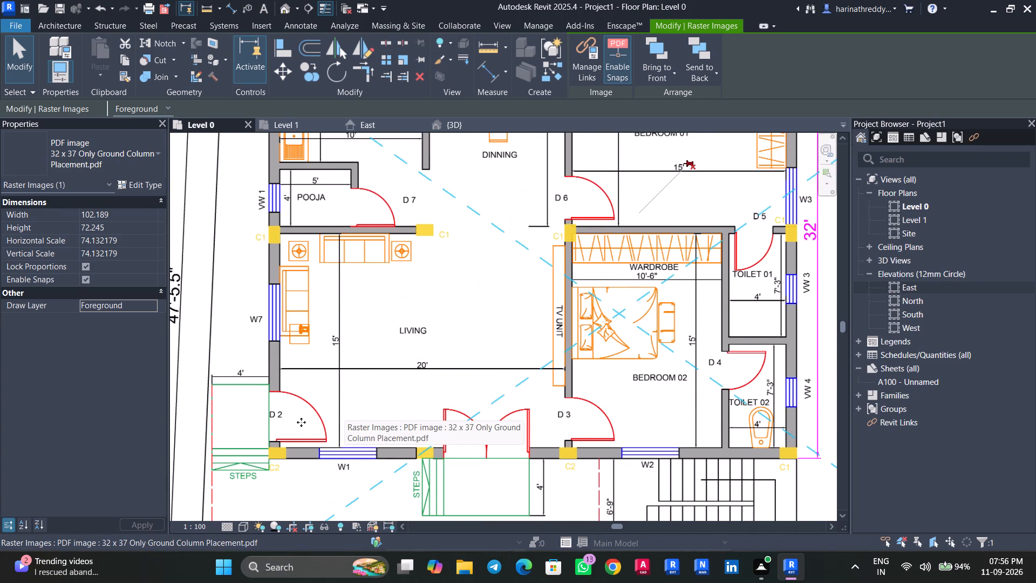
{"action": "key", "text": "Escape"}
{"action": "left_click", "coordinate": [330, 403]}
{"action": "left_click", "coordinate": [400, 63]}
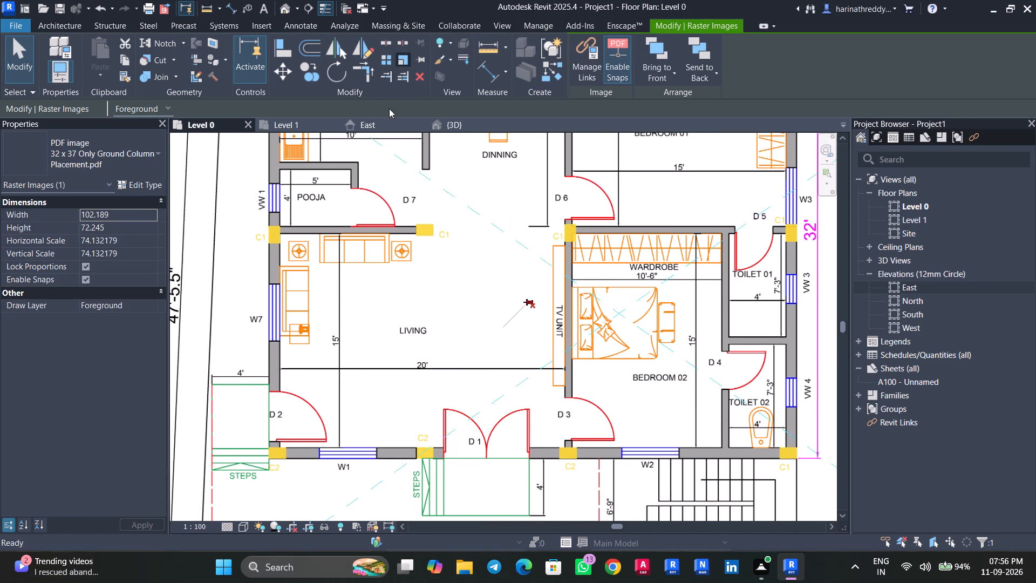
{"action": "scroll", "coordinate": [242, 406], "scroll_direction": "up", "scroll_amount": 6}
{"action": "scroll", "coordinate": [284, 406], "scroll_direction": "down", "scroll_amount": 1}
{"action": "scroll", "coordinate": [284, 405], "scroll_direction": "up", "scroll_amount": 1}
{"action": "left_click", "coordinate": [297, 371]}
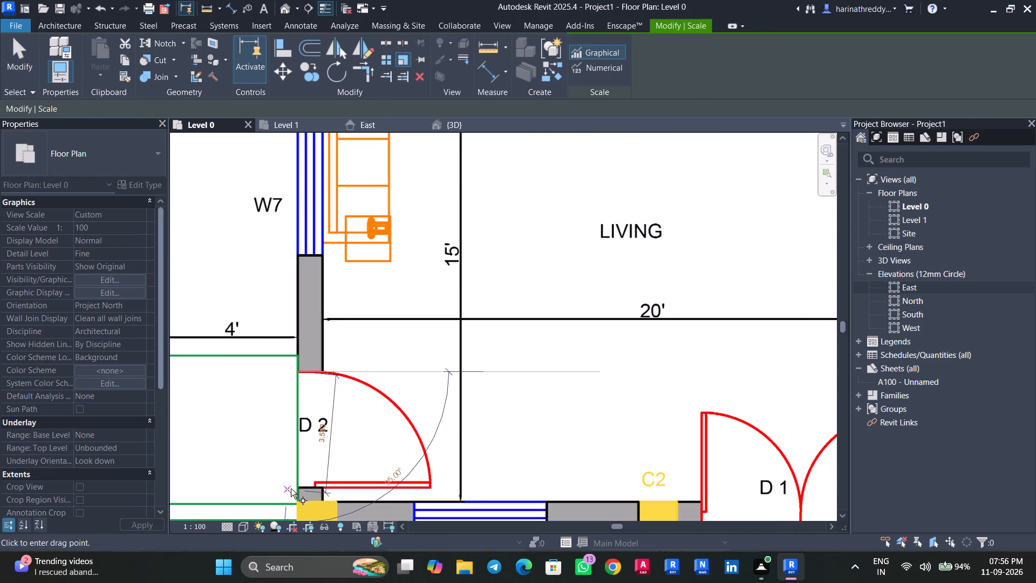
{"action": "scroll", "coordinate": [296, 487], "scroll_direction": "up", "scroll_amount": 7}
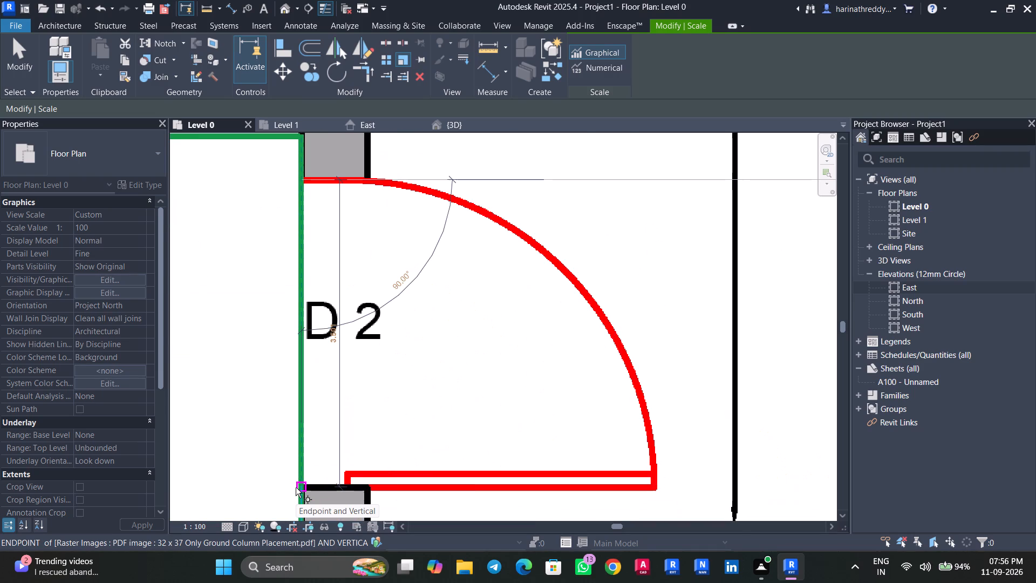
{"action": "scroll", "coordinate": [296, 487], "scroll_direction": "up", "scroll_amount": 4}
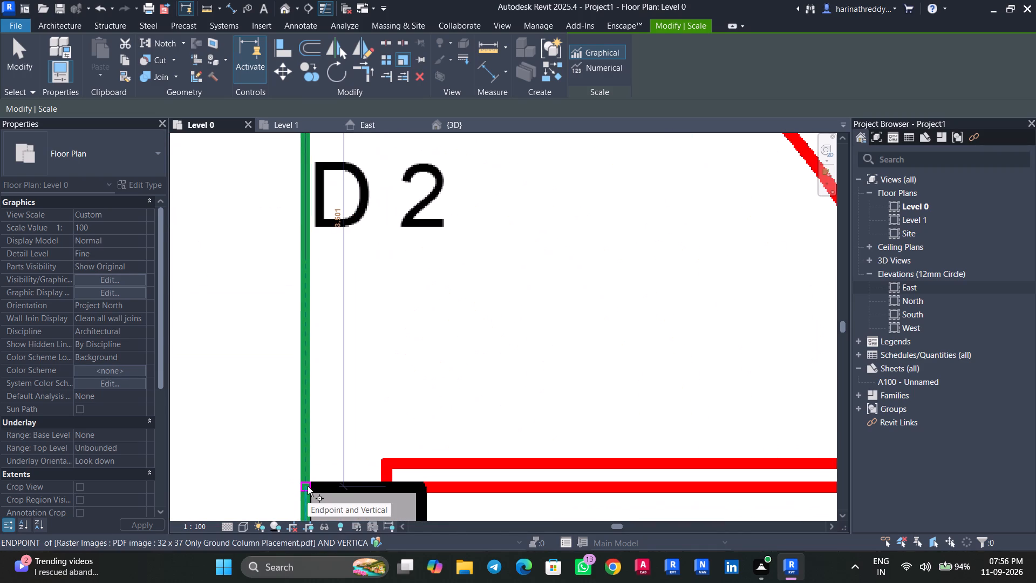
{"action": "scroll", "coordinate": [308, 486], "scroll_direction": "down", "scroll_amount": 8}
{"action": "scroll", "coordinate": [308, 486], "scroll_direction": "up", "scroll_amount": 1}
{"action": "scroll", "coordinate": [308, 486], "scroll_direction": "down", "scroll_amount": 1}
{"action": "key", "text": "Escape"}
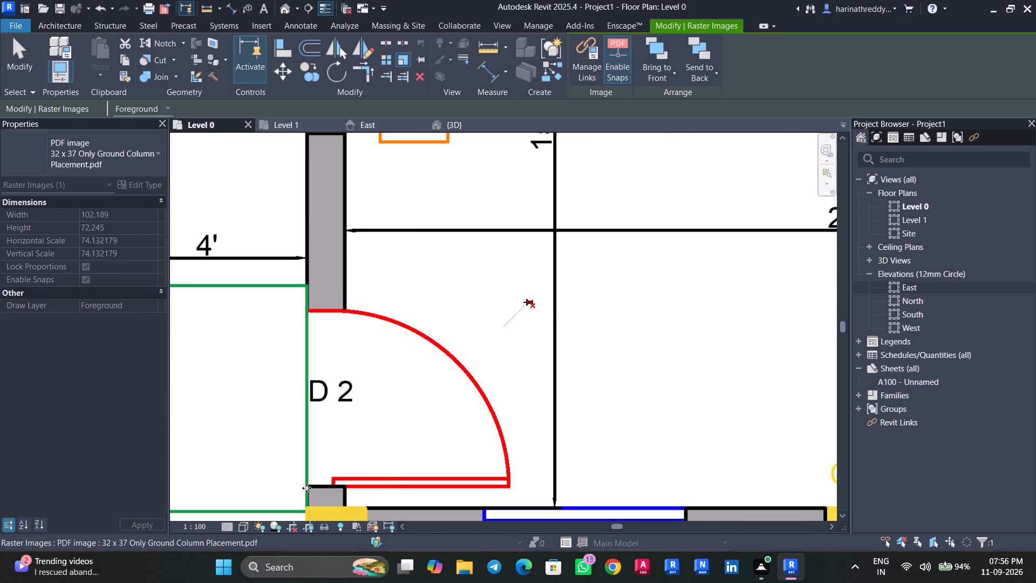
Start placing a door without saving the project, and duplicate type D5 as D2 with a Rough Width of 3.5'.
{"action": "type", "text": "DR"}
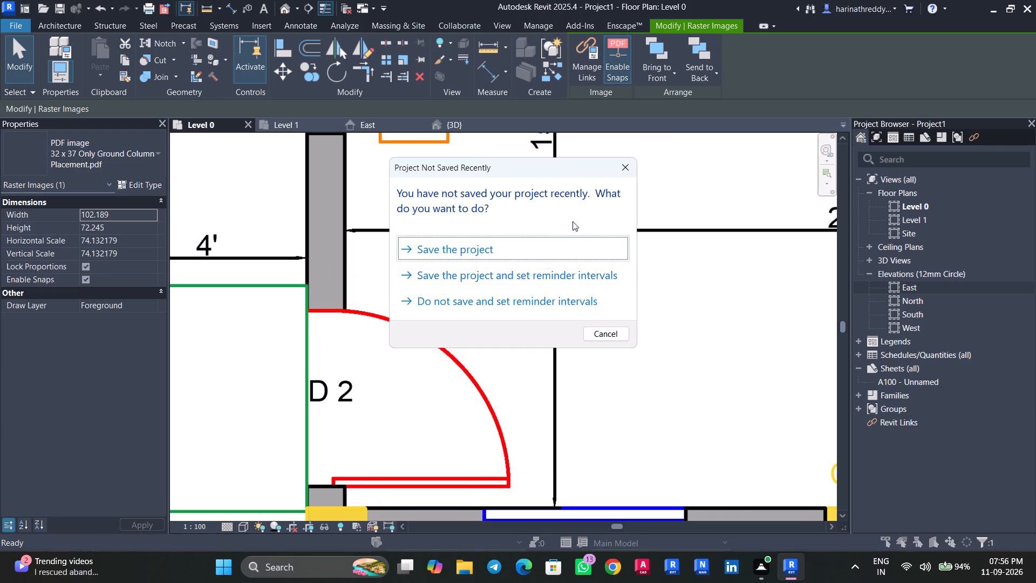
{"action": "left_click", "coordinate": [621, 173]}
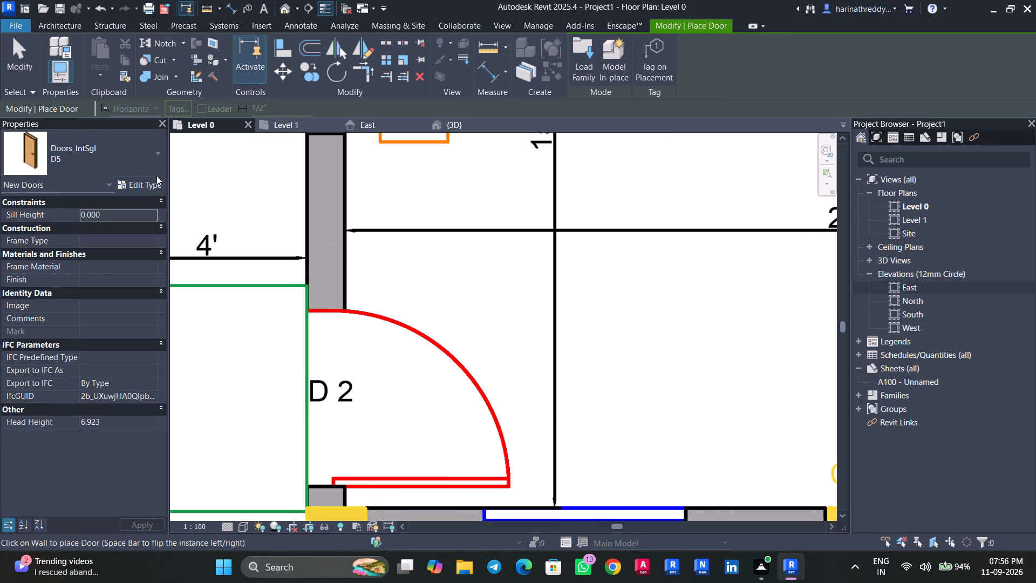
{"action": "left_click", "coordinate": [151, 187]}
{"action": "left_click", "coordinate": [984, 163]}
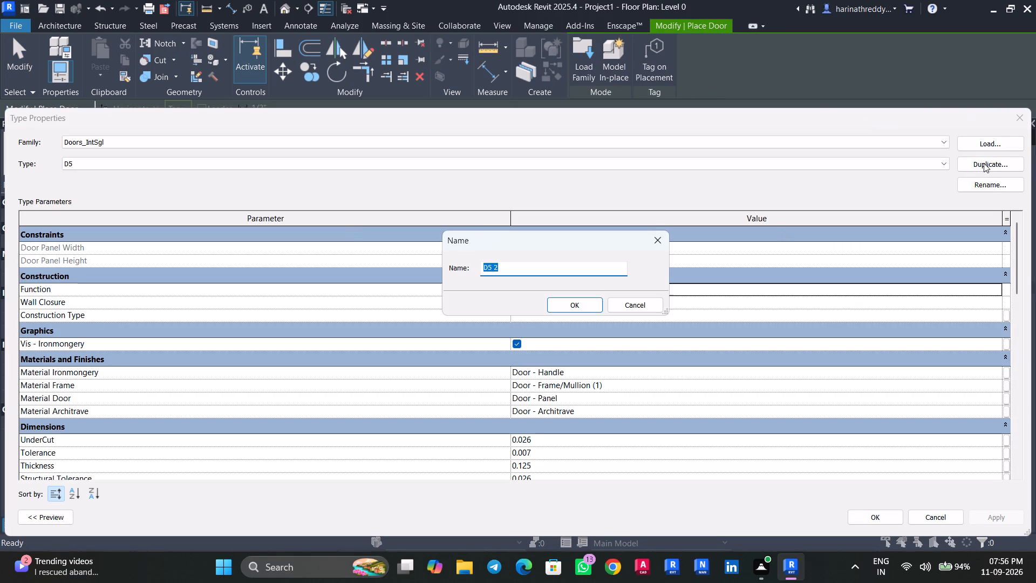
{"action": "type", "text": "D2"}
{"action": "left_click", "coordinate": [595, 308]}
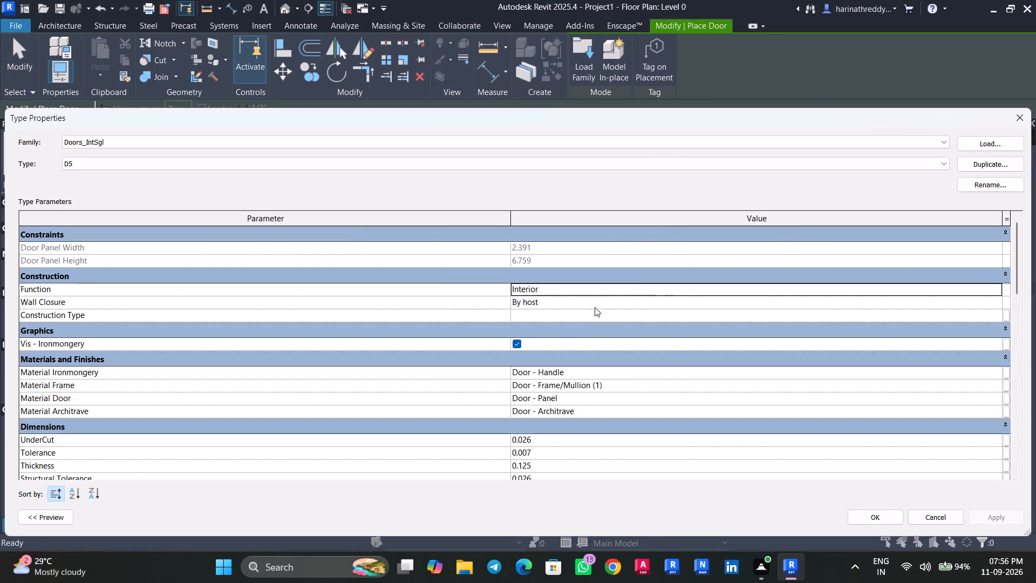
{"action": "scroll", "coordinate": [581, 412], "scroll_direction": "down", "scroll_amount": 4}
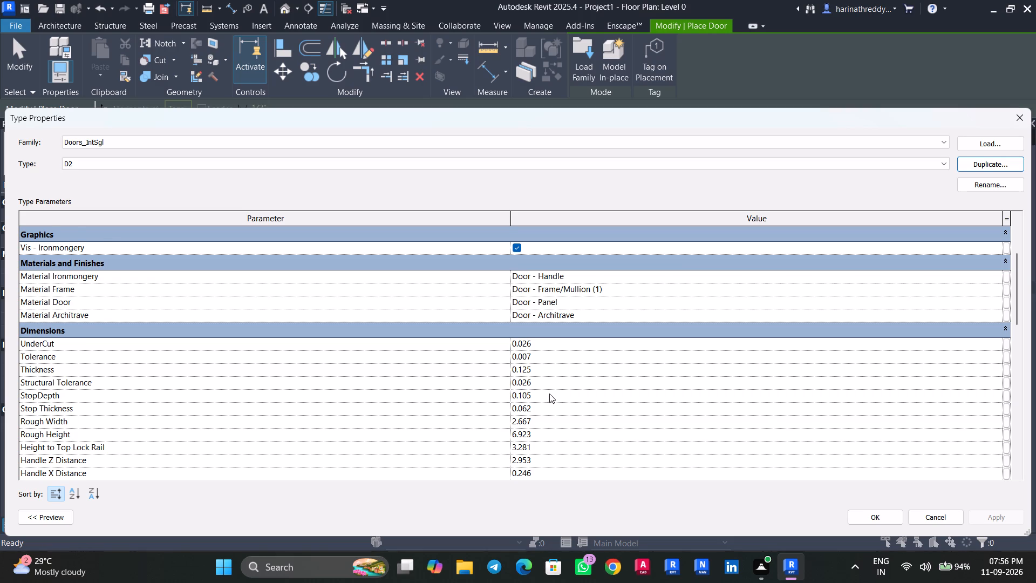
{"action": "left_click", "coordinate": [549, 393]}
{"action": "type", "text": "3.5'"}
{"action": "key", "text": "Return"}
{"action": "left_click", "coordinate": [1015, 524]}
{"action": "left_click", "coordinate": [881, 523]}
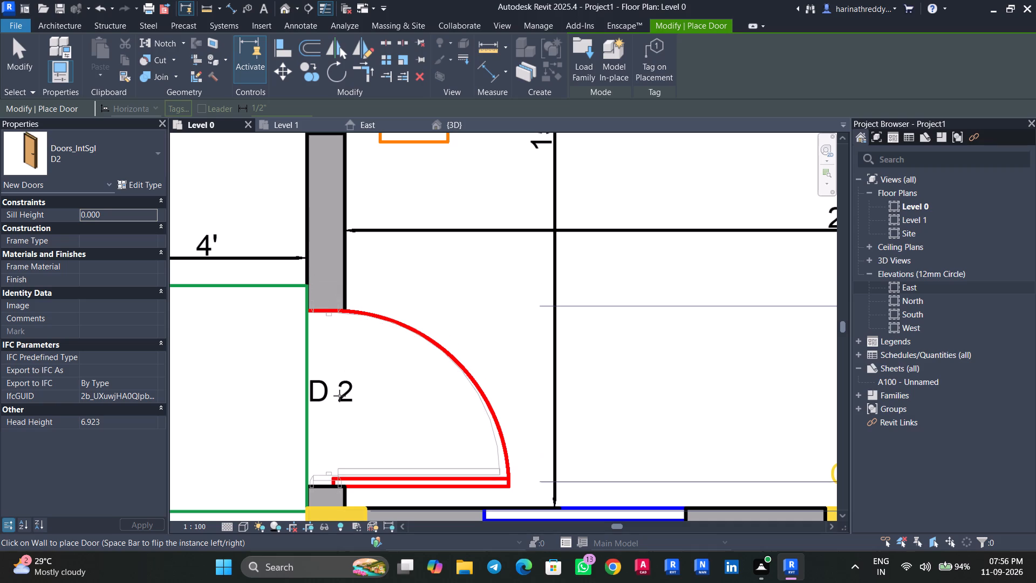
Place the D2 door in the living room's outer wall at the D 2 mark beside the steps.
{"action": "left_click", "coordinate": [339, 396]}
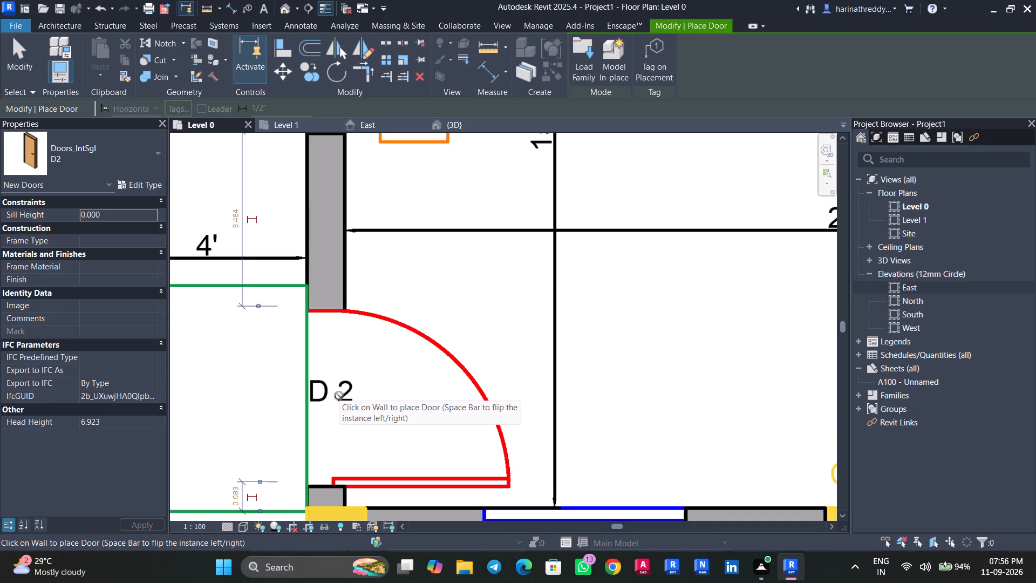
{"action": "scroll", "coordinate": [338, 396], "scroll_direction": "down", "scroll_amount": 11}
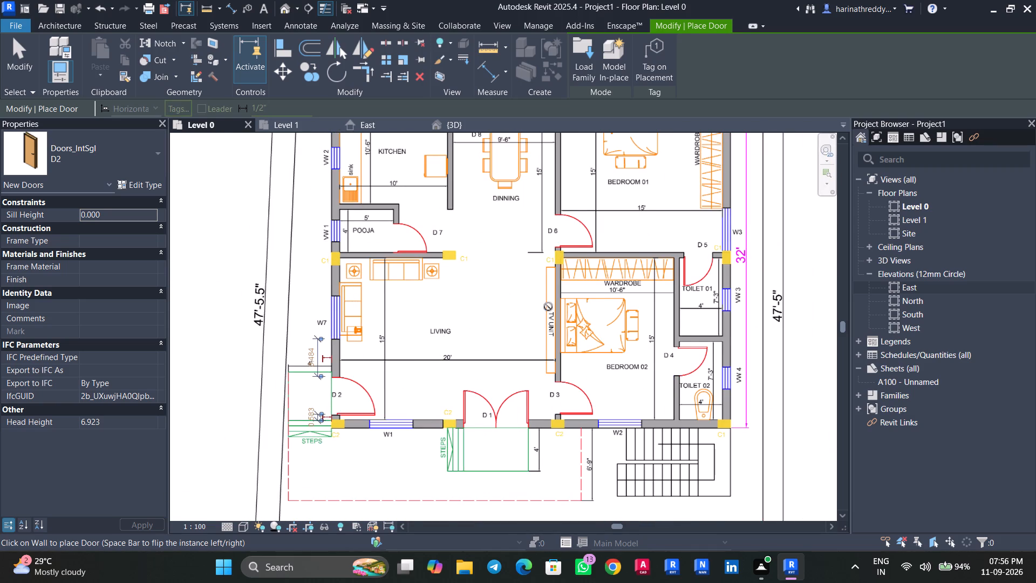
{"action": "middle_click_drag", "start_coordinate": [548, 308], "coordinate": [468, 426]}
{"action": "key", "text": "Escape"}
{"action": "key", "text": "Escape"}
{"action": "key", "text": "Escape"}
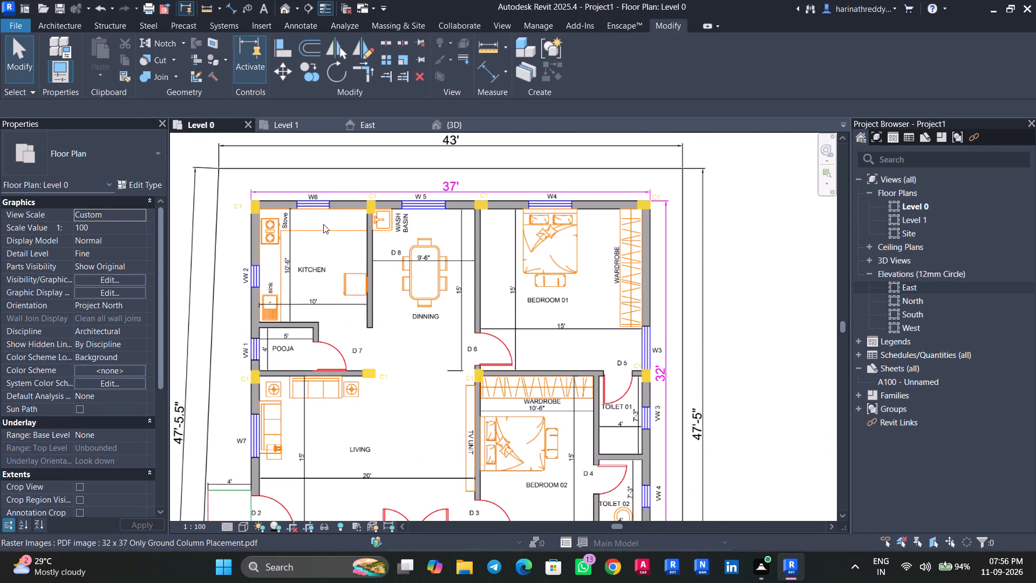
Review the placed doors with the PDF plan image's draw layer set to Background, and set it back to Foreground.
{"action": "left_click", "coordinate": [328, 222]}
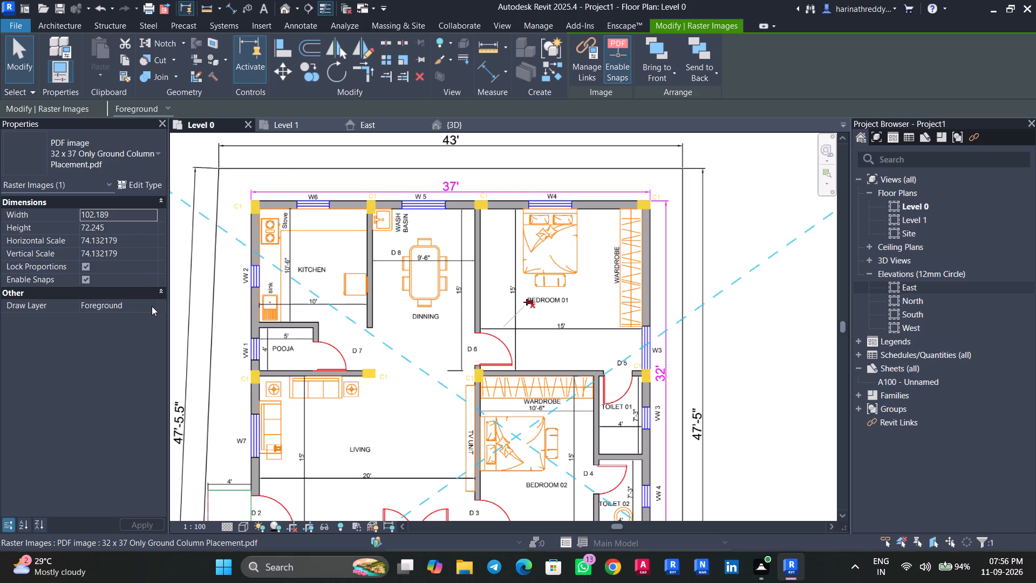
{"action": "left_click", "coordinate": [152, 306]}
{"action": "left_click", "coordinate": [138, 320]}
{"action": "scroll", "coordinate": [378, 386], "scroll_direction": "down", "scroll_amount": 4}
{"action": "middle_click_drag", "start_coordinate": [378, 386], "coordinate": [381, 345]}
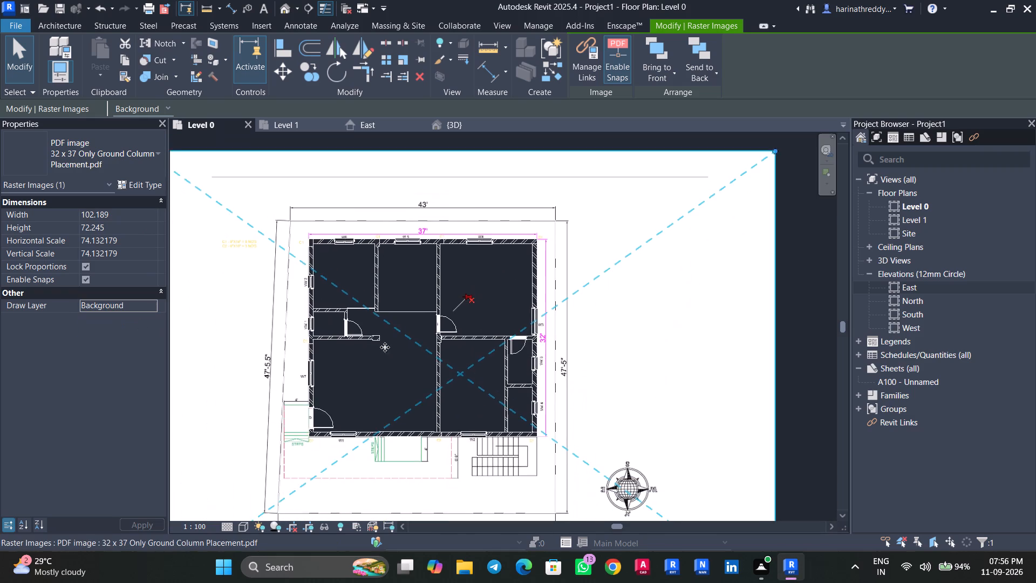
{"action": "scroll", "coordinate": [543, 408], "scroll_direction": "up", "scroll_amount": 4}
{"action": "scroll", "coordinate": [420, 411], "scroll_direction": "down", "scroll_amount": 1}
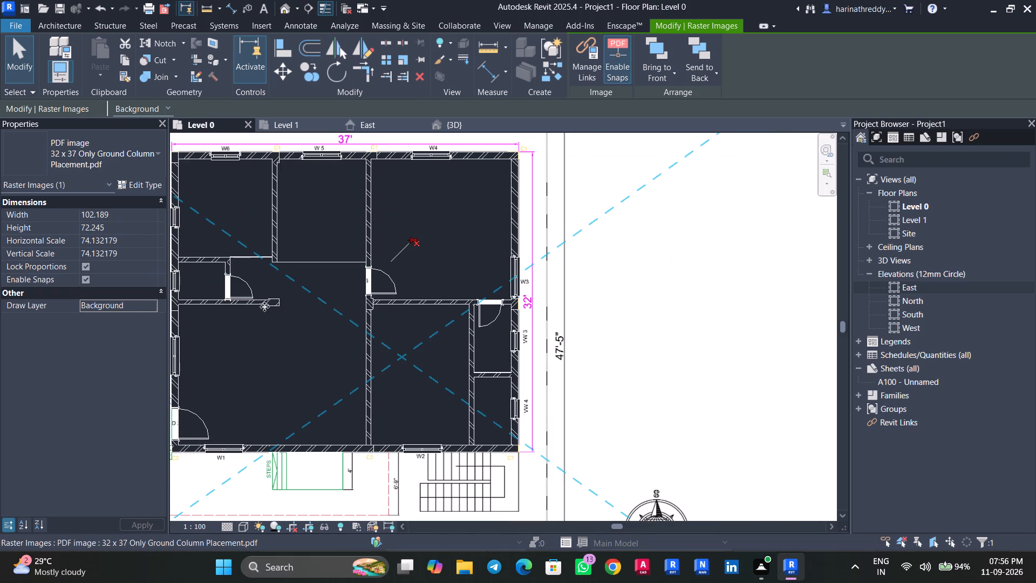
{"action": "left_click", "coordinate": [149, 302]}
{"action": "left_click", "coordinate": [125, 332]}
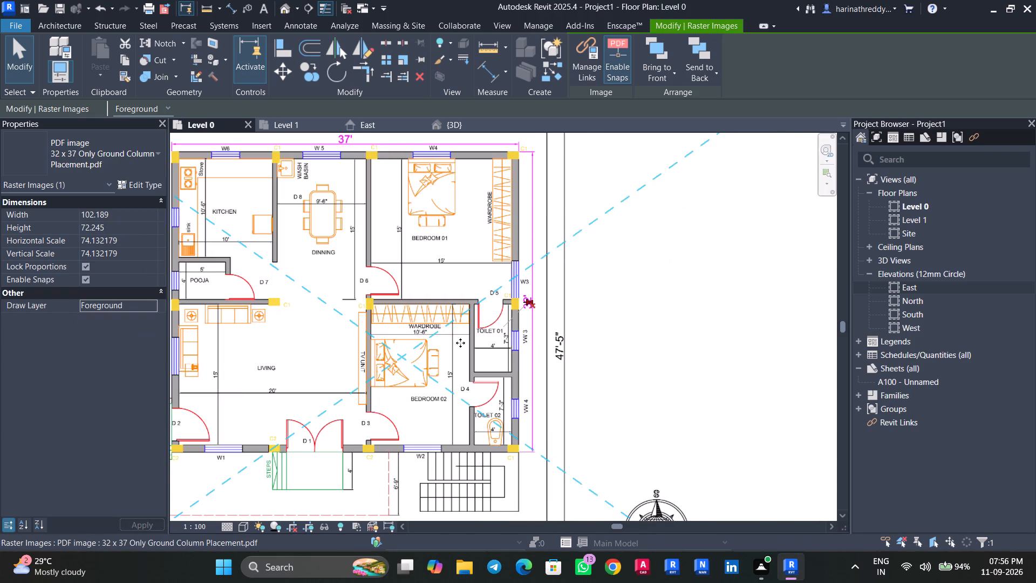
Measure the width of the D4 opening at Toilet 02 between its wall ends, using Scale on the PDF plan image.
{"action": "scroll", "coordinate": [482, 403], "scroll_direction": "up", "scroll_amount": 5}
{"action": "scroll", "coordinate": [490, 406], "scroll_direction": "down", "scroll_amount": 1}
{"action": "scroll", "coordinate": [490, 406], "scroll_direction": "up", "scroll_amount": 1}
{"action": "middle_click_drag", "start_coordinate": [491, 413], "coordinate": [509, 426]}
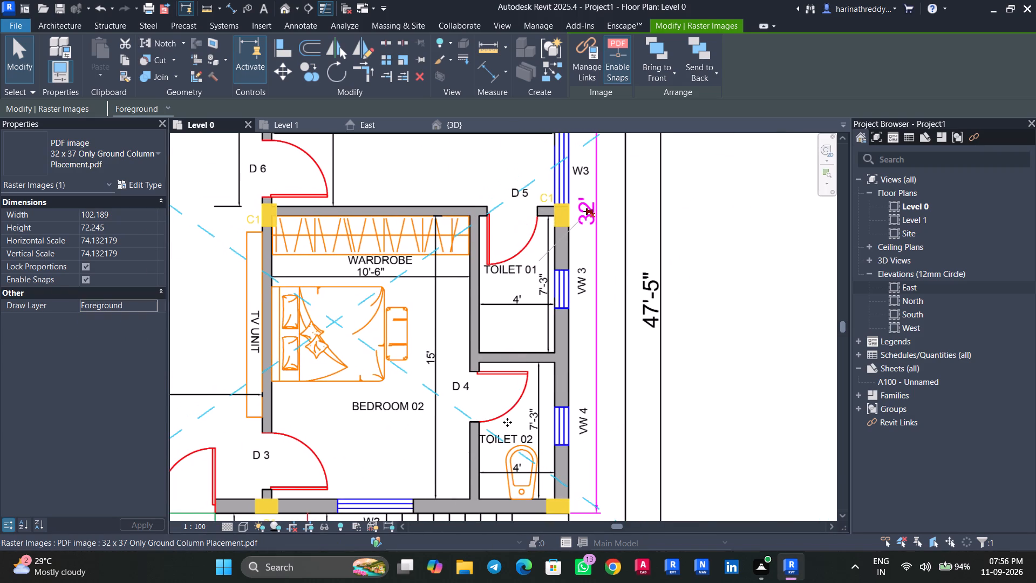
{"action": "left_click", "coordinate": [400, 59]}
{"action": "scroll", "coordinate": [481, 409], "scroll_direction": "up", "scroll_amount": 6}
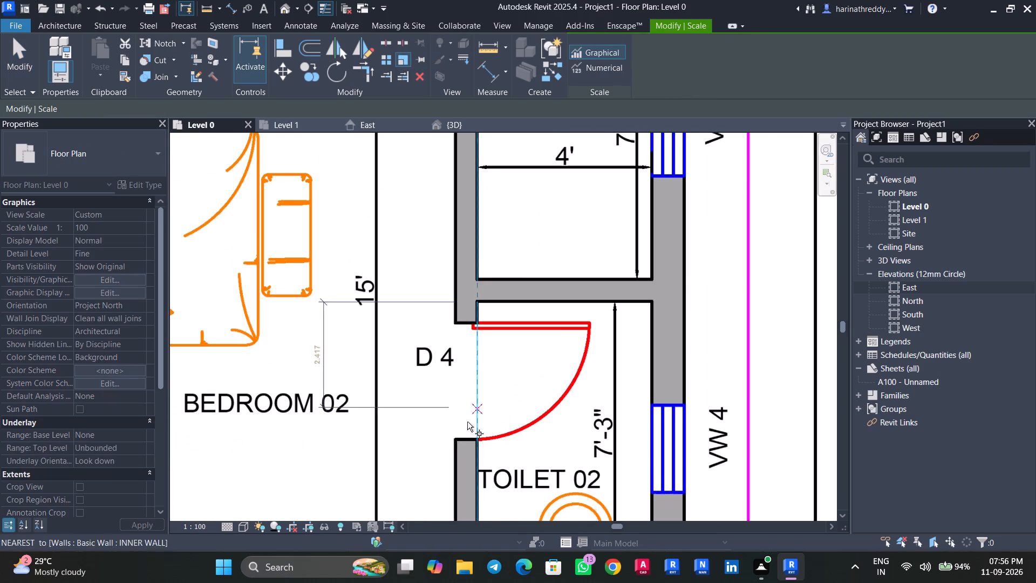
{"action": "left_click", "coordinate": [455, 438]}
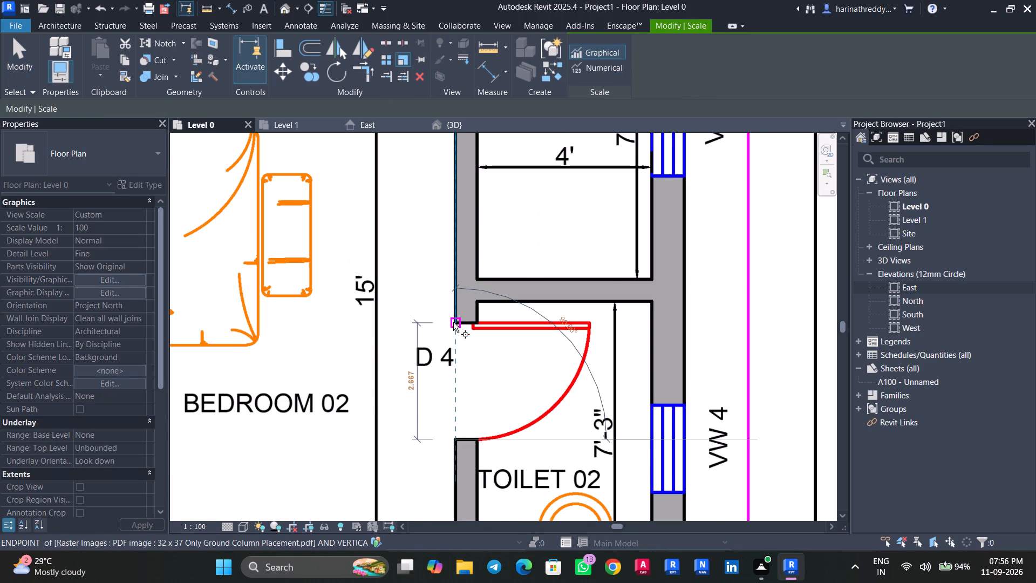
{"action": "scroll", "coordinate": [454, 322], "scroll_direction": "up", "scroll_amount": 4}
{"action": "scroll", "coordinate": [454, 322], "scroll_direction": "down", "scroll_amount": 9}
{"action": "key", "text": "Escape"}
{"action": "key", "text": "Escape"}
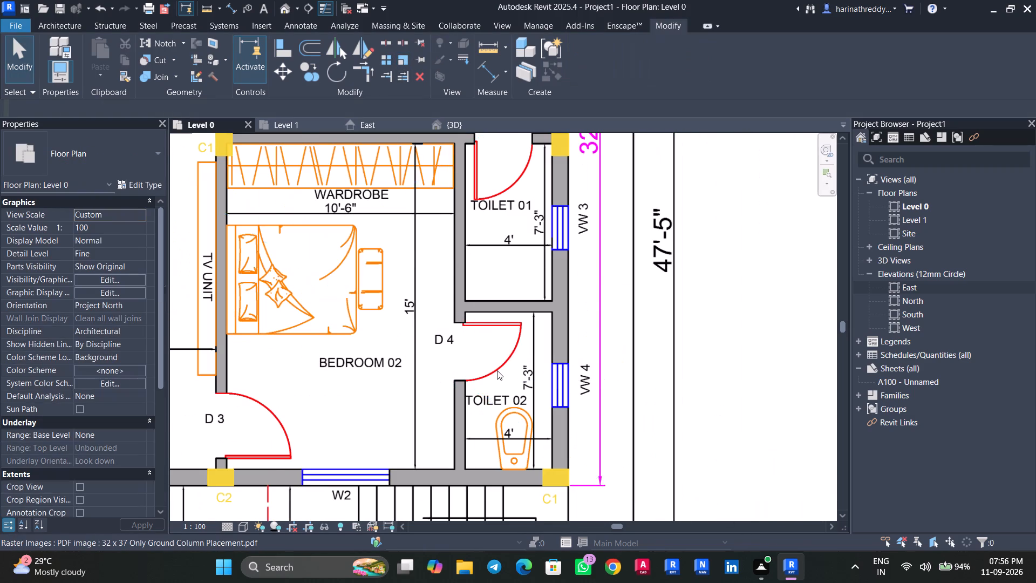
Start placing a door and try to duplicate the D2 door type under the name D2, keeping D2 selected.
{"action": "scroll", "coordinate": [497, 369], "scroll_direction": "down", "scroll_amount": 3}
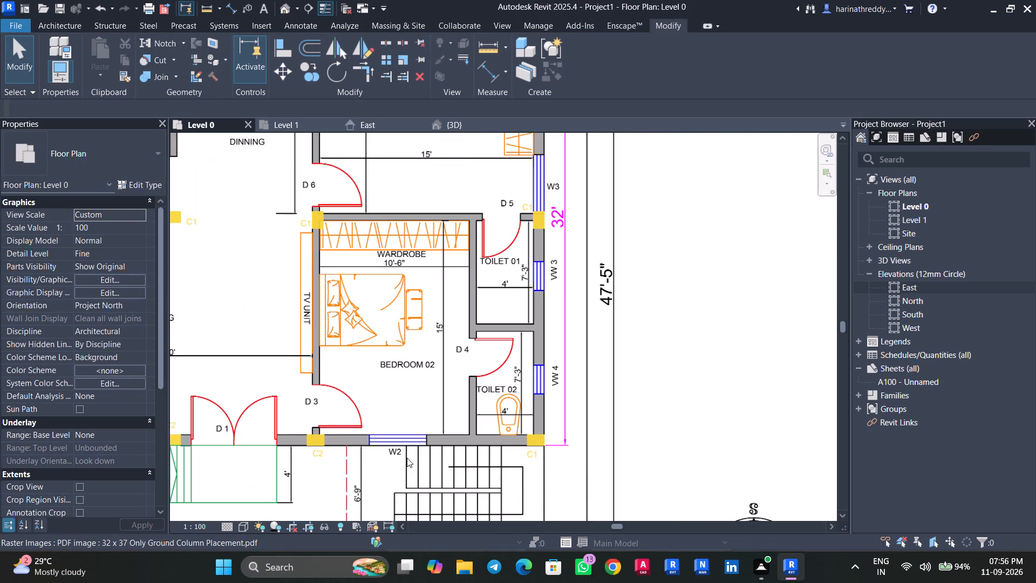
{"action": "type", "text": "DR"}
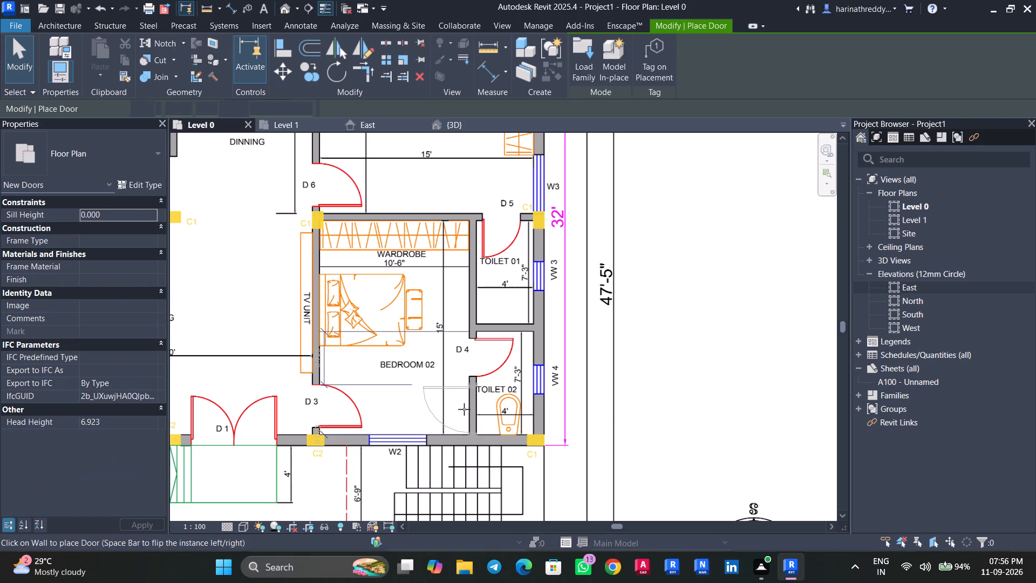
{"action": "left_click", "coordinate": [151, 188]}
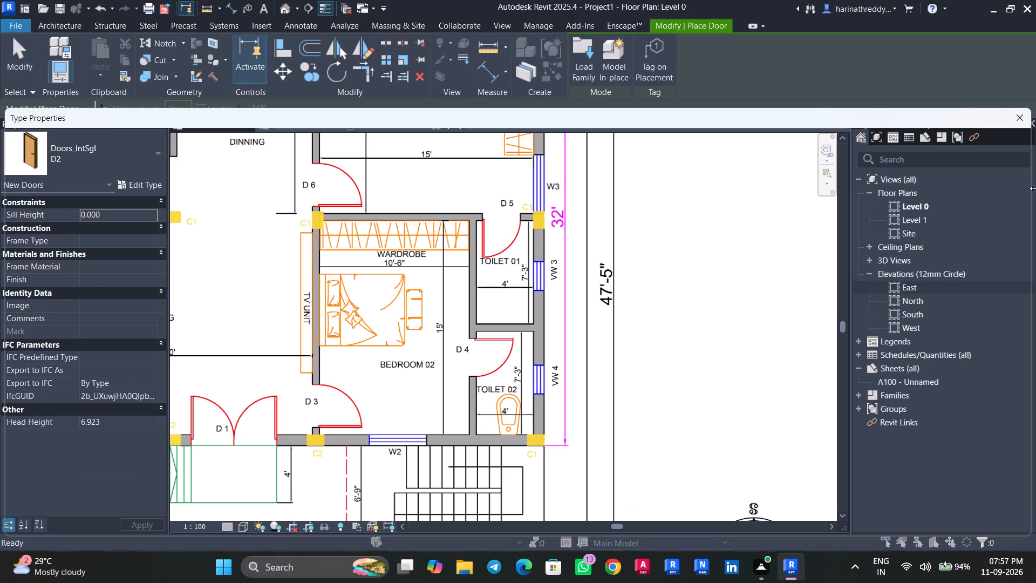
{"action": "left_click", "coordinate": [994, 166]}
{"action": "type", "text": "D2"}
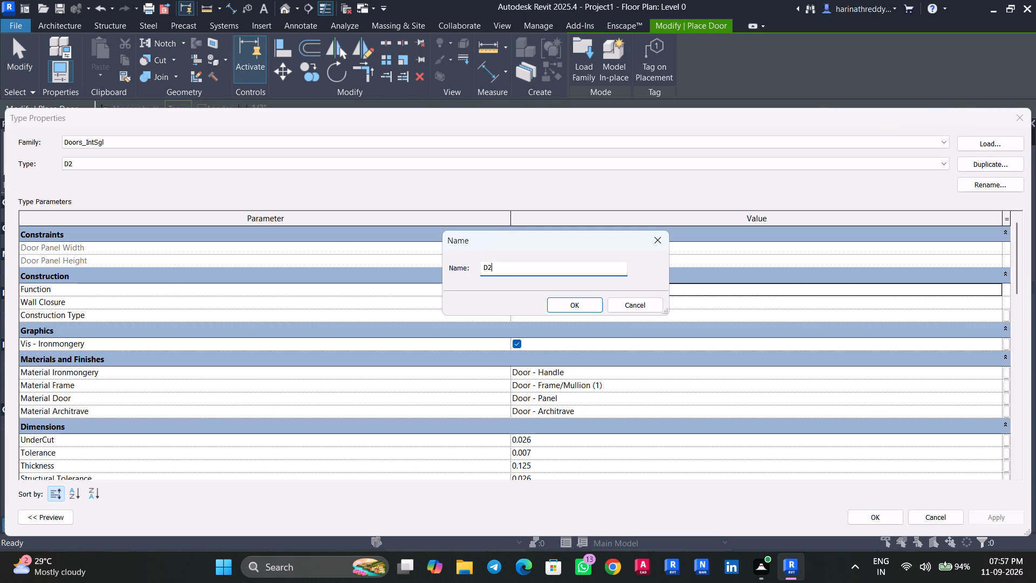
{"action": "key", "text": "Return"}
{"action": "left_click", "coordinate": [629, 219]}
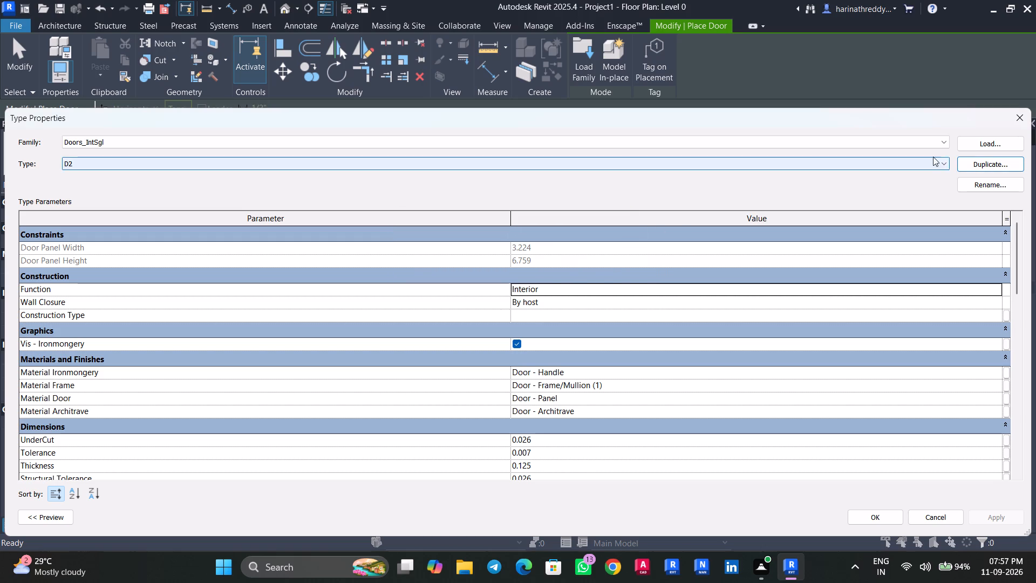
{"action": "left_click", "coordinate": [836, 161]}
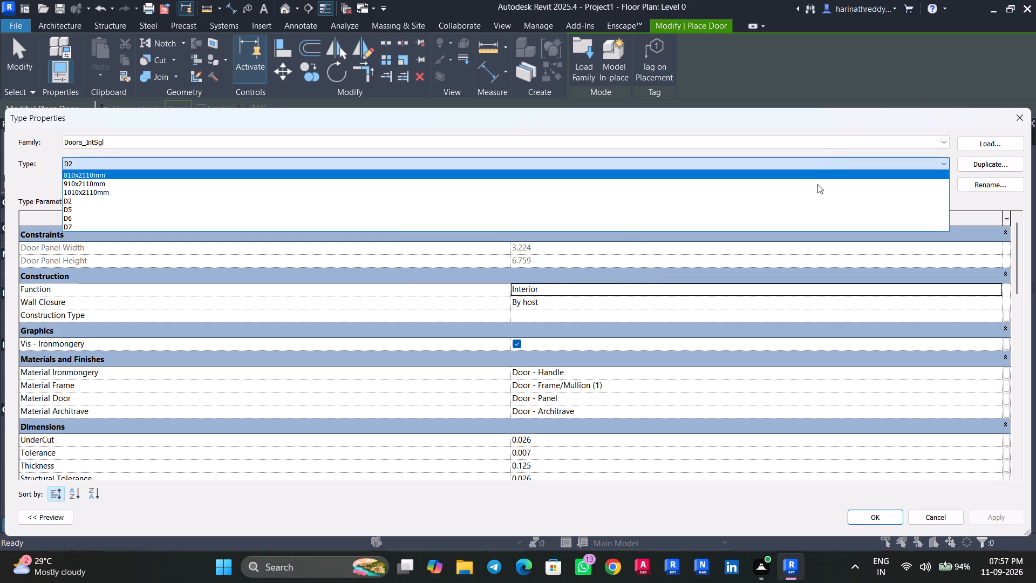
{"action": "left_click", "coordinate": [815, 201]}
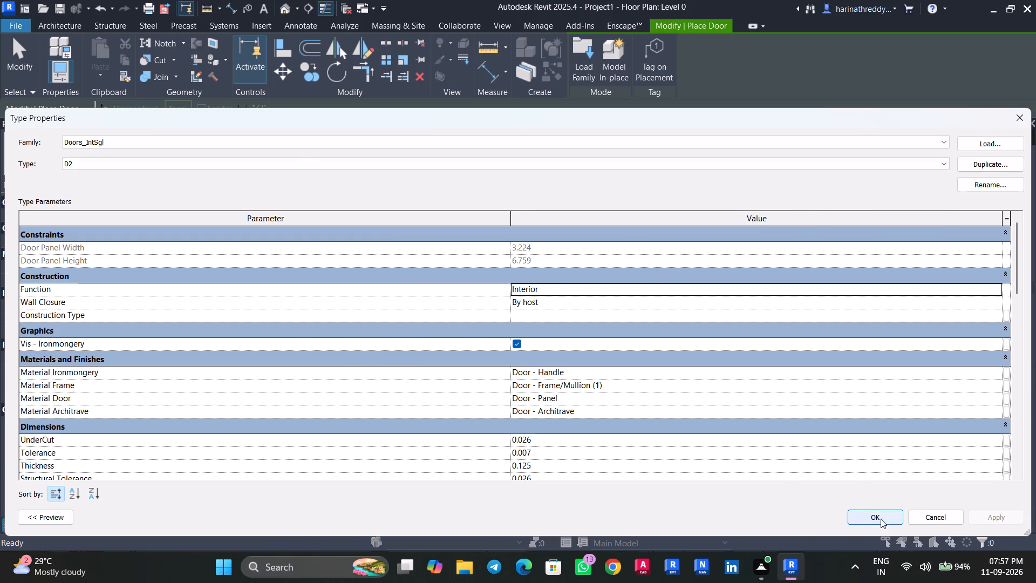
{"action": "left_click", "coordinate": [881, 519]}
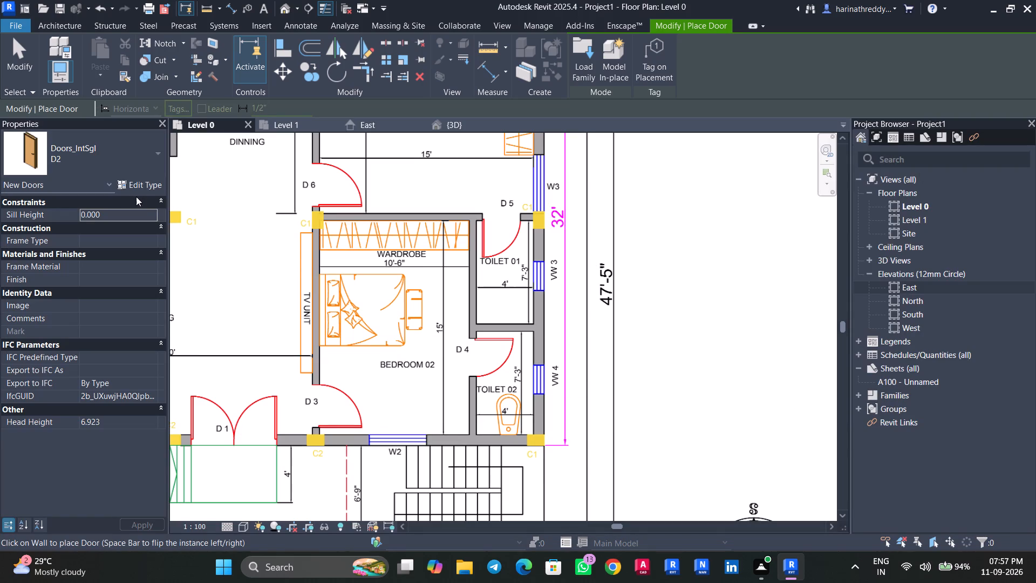
Duplicate the D2 door type under the name D4 and set its Rough Width to 2.667'.
{"action": "left_click", "coordinate": [145, 184]}
{"action": "left_click", "coordinate": [986, 168]}
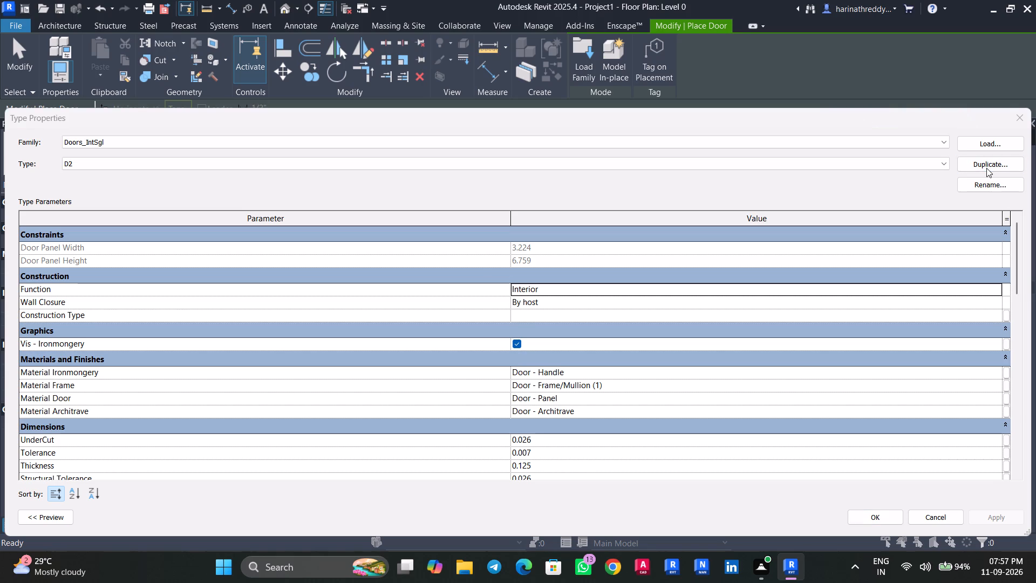
{"action": "type", "text": "D4"}
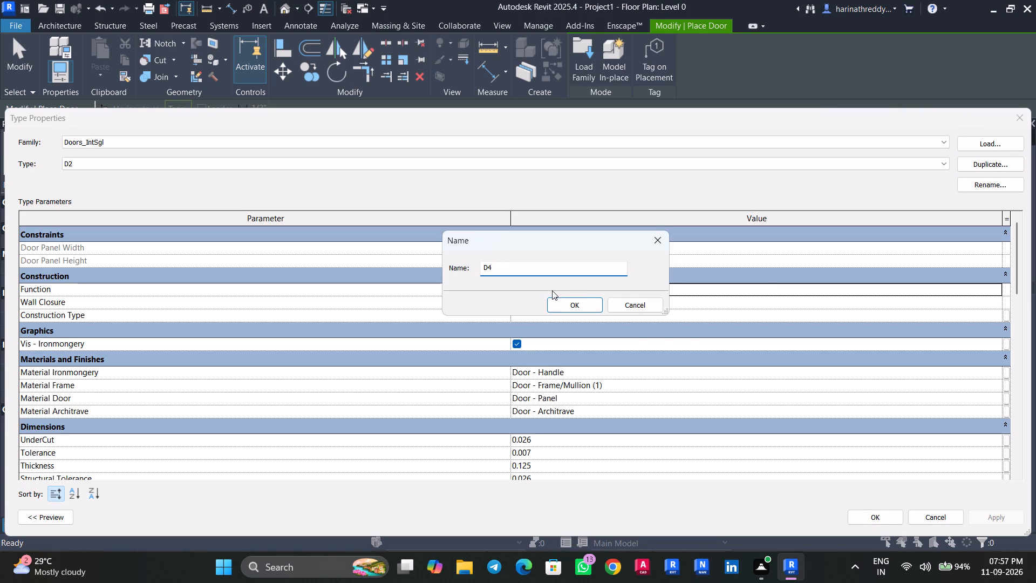
{"action": "left_click", "coordinate": [564, 304]}
{"action": "scroll", "coordinate": [573, 460], "scroll_direction": "down", "scroll_amount": 2}
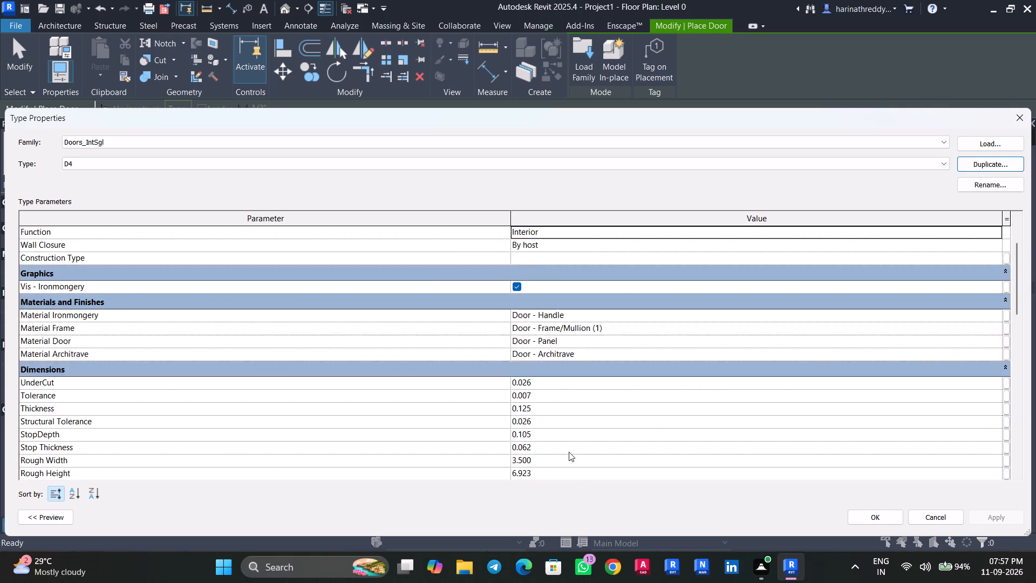
{"action": "scroll", "coordinate": [554, 451], "scroll_direction": "down", "scroll_amount": 2}
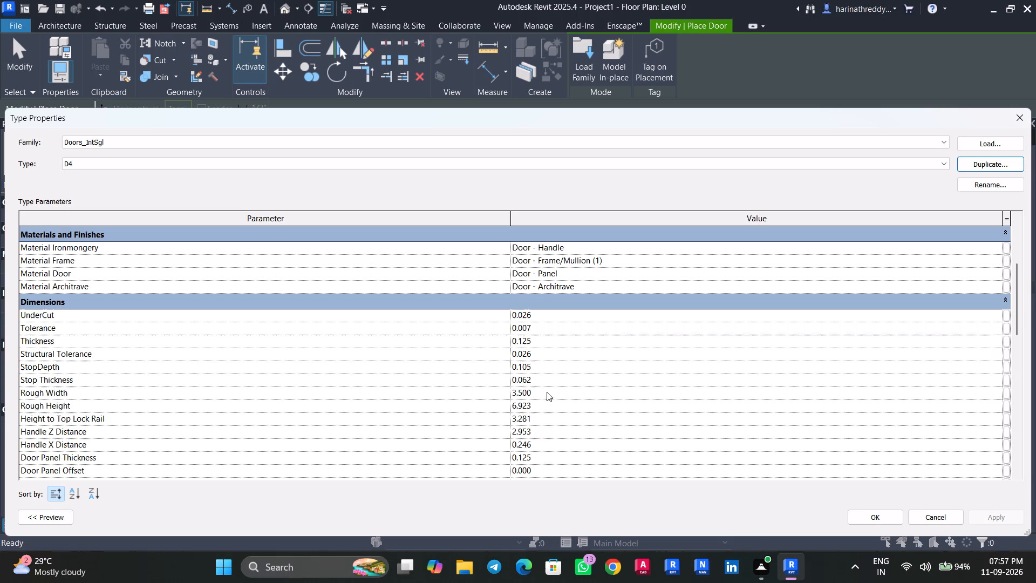
{"action": "left_click", "coordinate": [547, 392]}
{"action": "type", "text": "2.667'"}
{"action": "key", "text": "Return"}
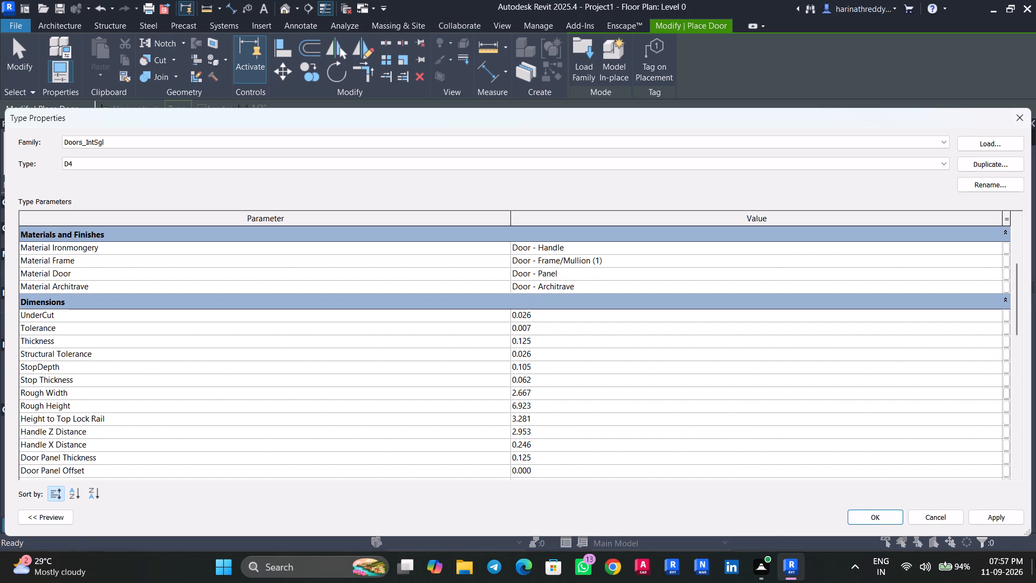
{"action": "left_click", "coordinate": [997, 516]}
{"action": "left_click", "coordinate": [878, 520]}
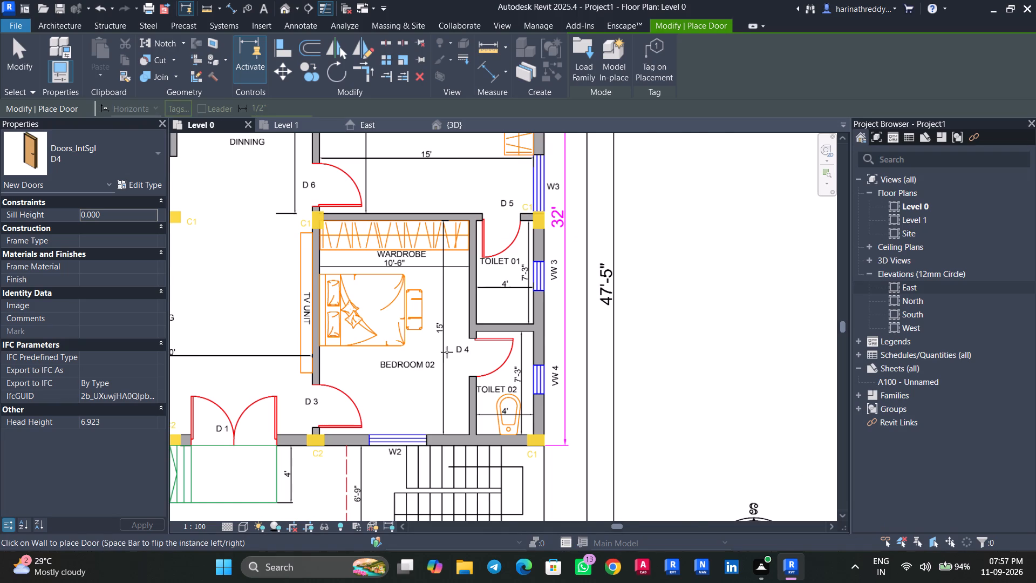
Place the D4 door in the wall between Bedroom 02 and Toilet 02, flipped to match the plan's D 4 swing.
{"action": "scroll", "coordinate": [450, 347], "scroll_direction": "up", "scroll_amount": 7}
{"action": "scroll", "coordinate": [466, 356], "scroll_direction": "down", "scroll_amount": 1}
{"action": "scroll", "coordinate": [466, 356], "scroll_direction": "up", "scroll_amount": 1}
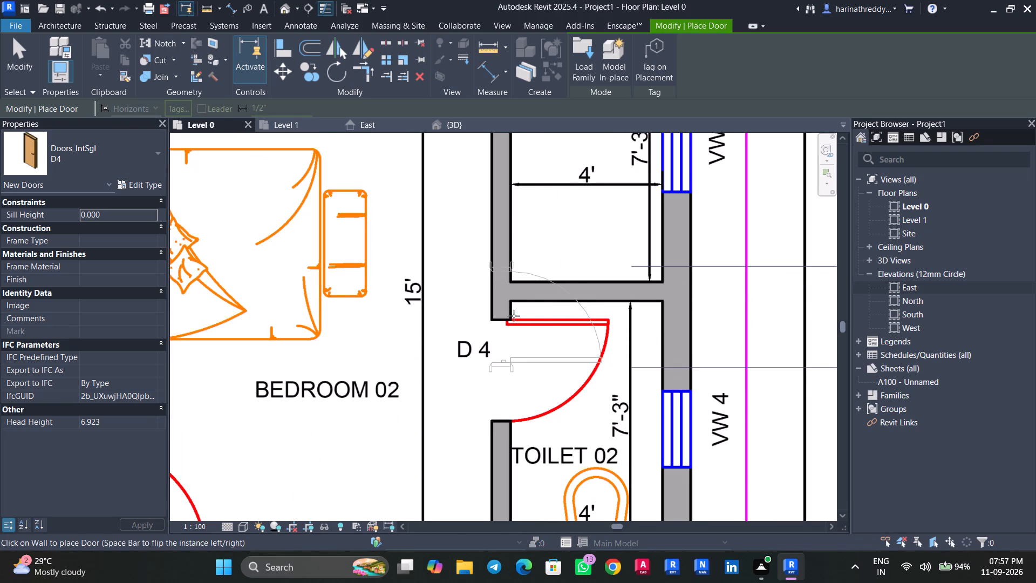
{"action": "key", "text": "space"}
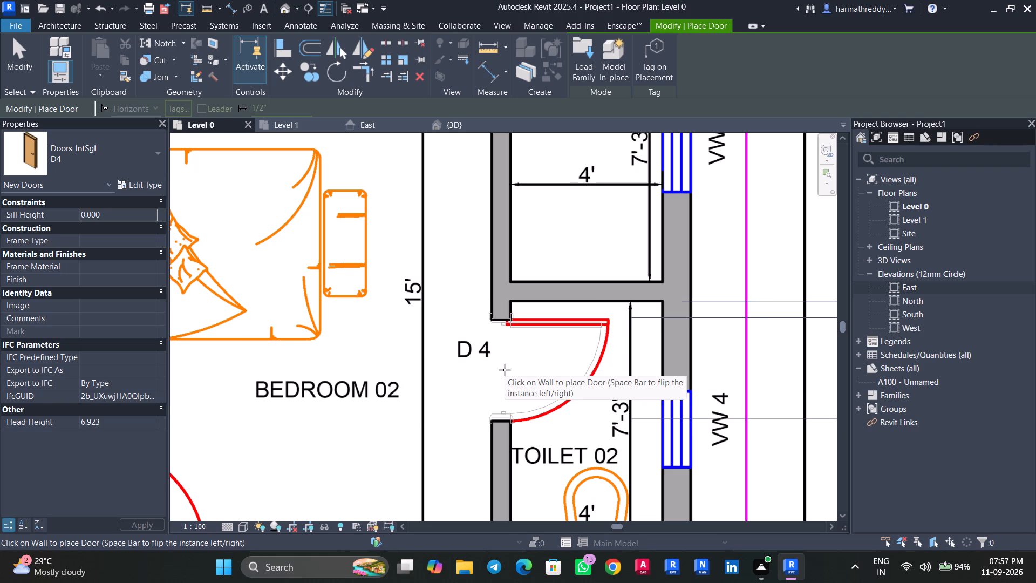
{"action": "left_click", "coordinate": [505, 370]}
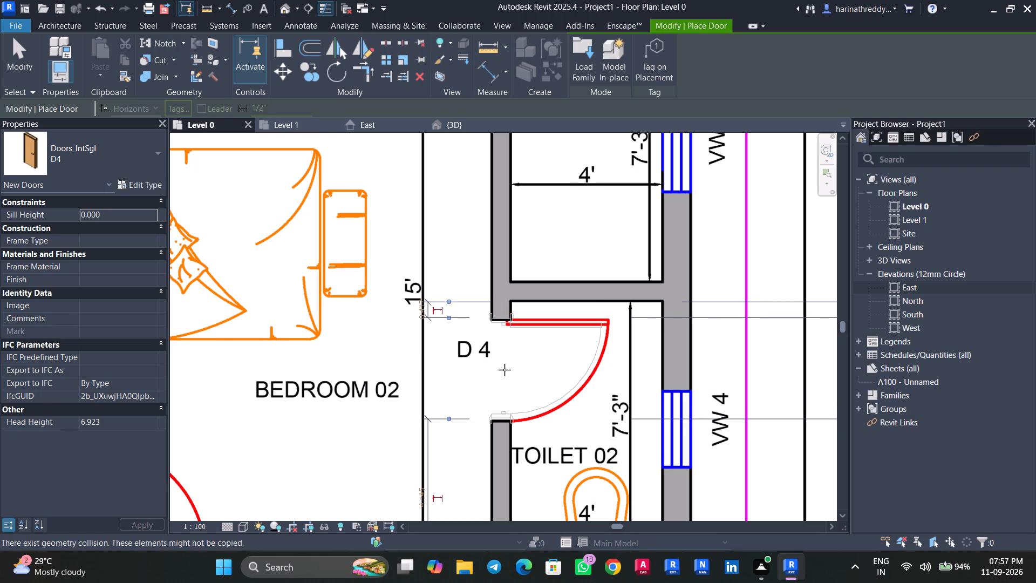
{"action": "key", "text": "Escape"}
{"action": "scroll", "coordinate": [523, 422], "scroll_direction": "down", "scroll_amount": 6}
{"action": "middle_click_drag", "start_coordinate": [471, 433], "coordinate": [625, 378]}
{"action": "key", "text": "Escape"}
{"action": "key", "text": "Escape"}
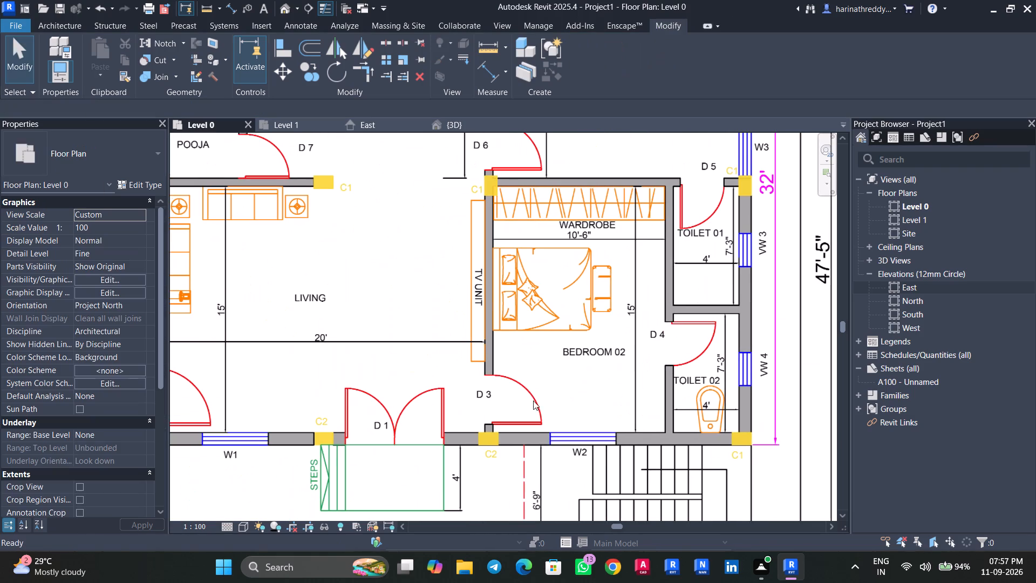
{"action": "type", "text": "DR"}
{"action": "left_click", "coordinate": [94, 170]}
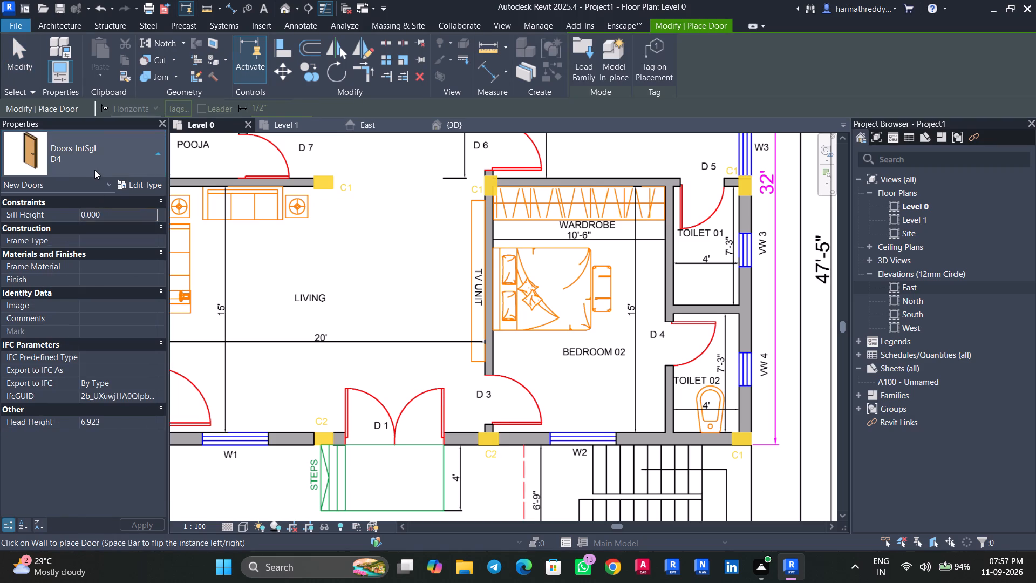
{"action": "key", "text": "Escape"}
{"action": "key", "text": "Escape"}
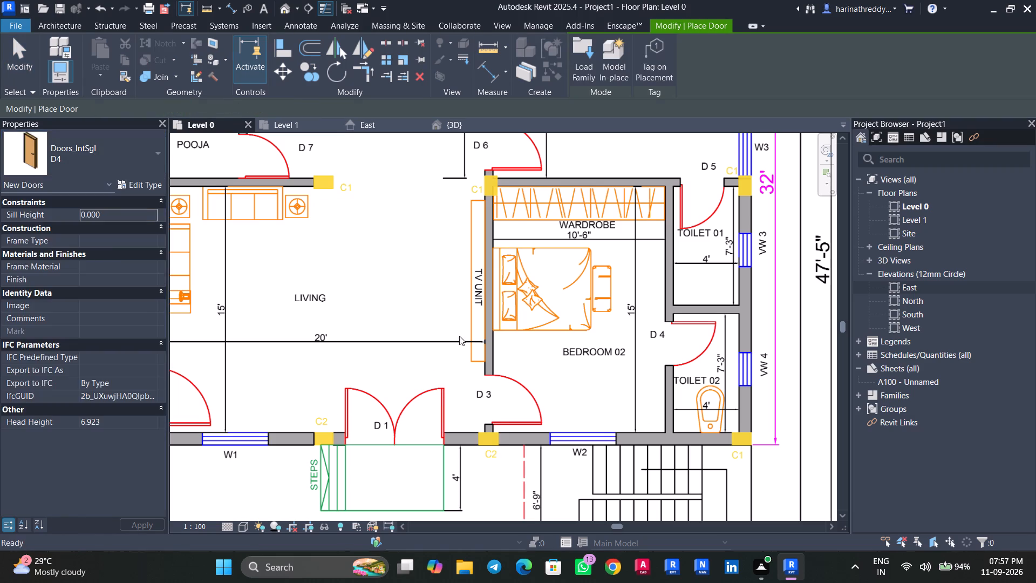
Measure the width of the D 3 opening between the living room and Bedroom 02, using Scale on the PDF plan image.
{"action": "left_click", "coordinate": [454, 339]}
{"action": "left_click", "coordinate": [403, 62]}
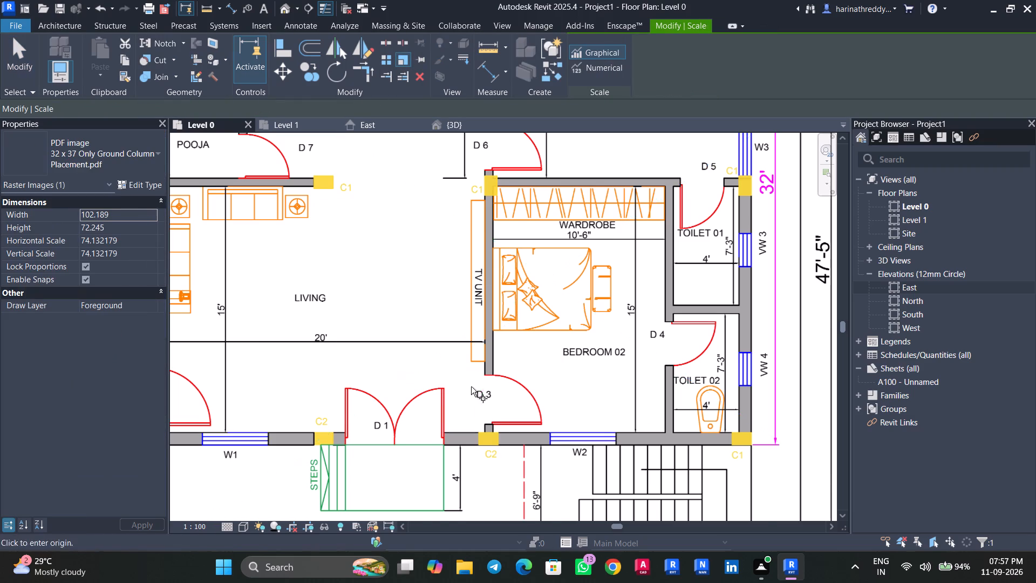
{"action": "scroll", "coordinate": [486, 411], "scroll_direction": "up", "scroll_amount": 4}
{"action": "left_click", "coordinate": [481, 435]}
{"action": "scroll", "coordinate": [479, 349], "scroll_direction": "up", "scroll_amount": 3}
{"action": "key", "text": "Escape"}
{"action": "key", "text": "Escape"}
Start placing a door, duplicate the D4 type as D3, and set its Rough Width to 3'.
{"action": "type", "text": "DR"}
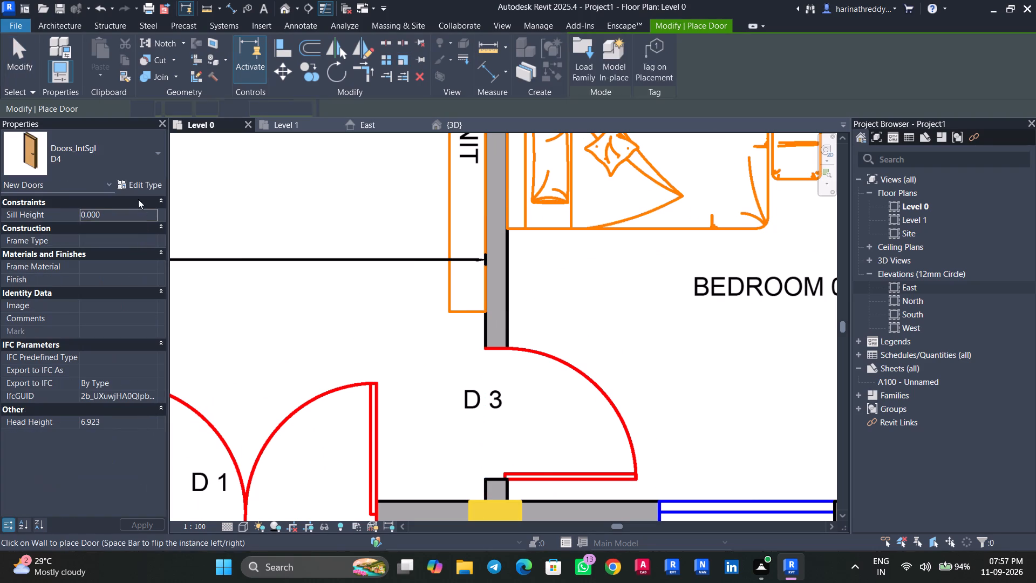
{"action": "left_click", "coordinate": [137, 184]}
{"action": "left_click", "coordinate": [1006, 161]}
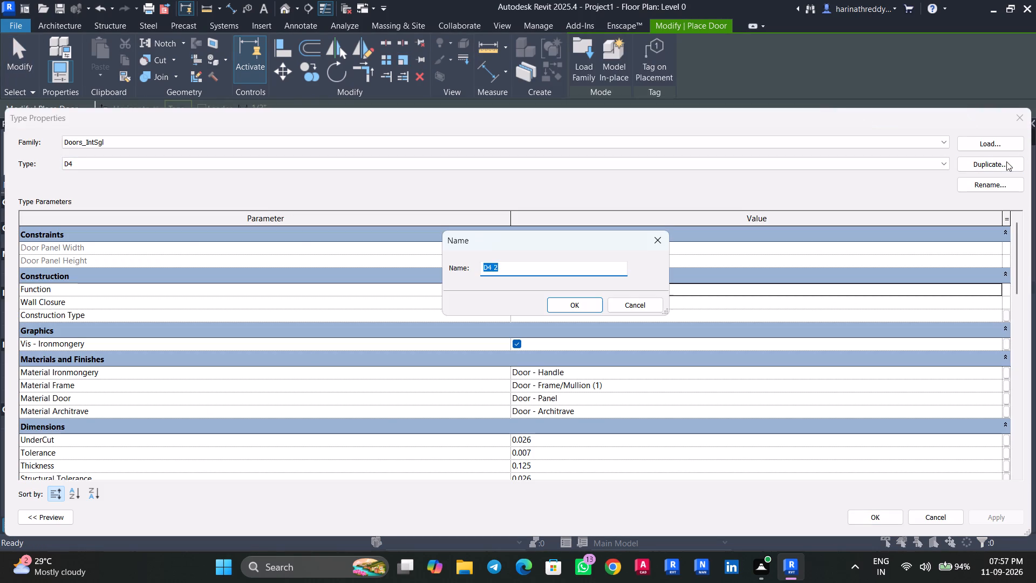
{"action": "key", "text": "d"}
{"action": "key", "text": "3"}
{"action": "left_click", "coordinate": [554, 308]}
{"action": "scroll", "coordinate": [555, 485], "scroll_direction": "down", "scroll_amount": 2}
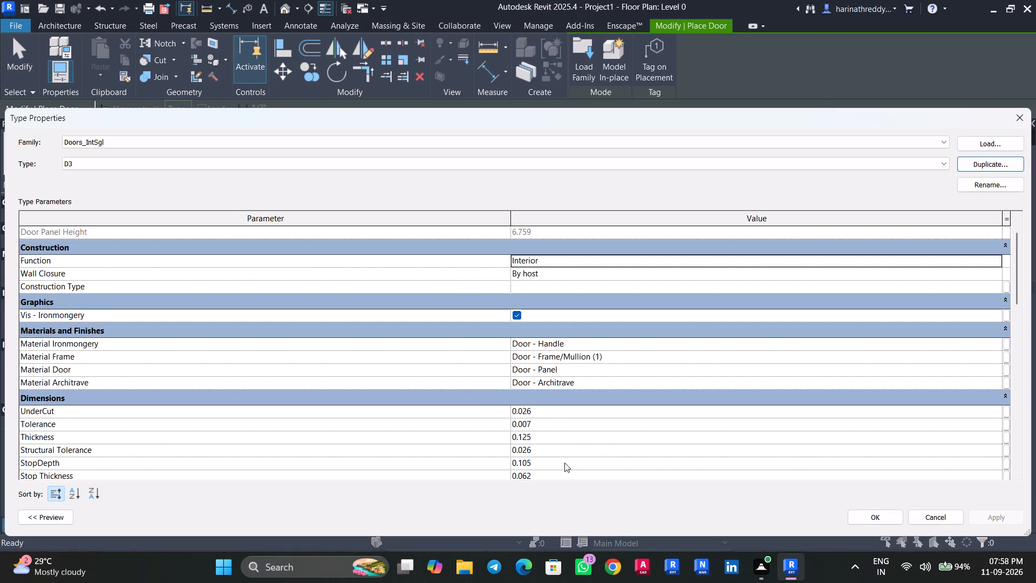
{"action": "scroll", "coordinate": [564, 463], "scroll_direction": "down", "scroll_amount": 2}
{"action": "left_click", "coordinate": [551, 422]}
{"action": "type", "text": "3'"}
{"action": "key", "text": "Return"}
{"action": "left_click", "coordinate": [1004, 511]}
{"action": "left_click", "coordinate": [888, 520]}
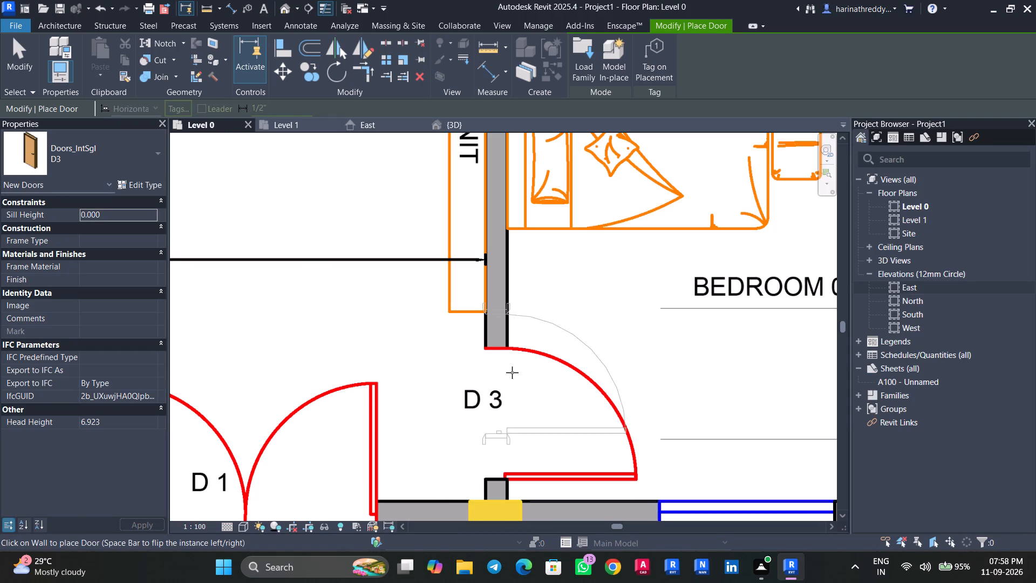
Place the D3 door at the D 3 mark in the wall between the living room and Bedroom 02.
{"action": "left_click", "coordinate": [503, 411]}
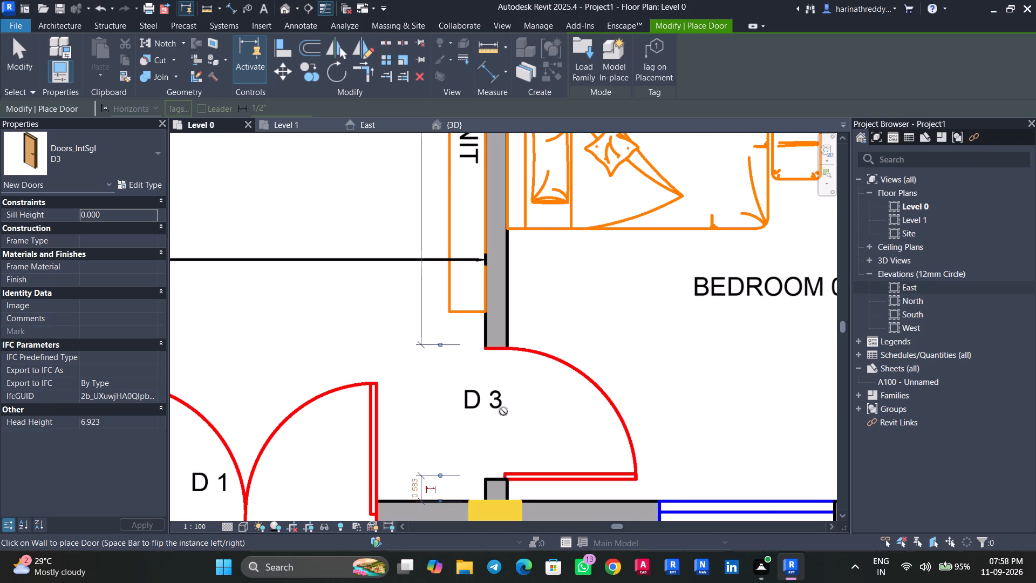
{"action": "scroll", "coordinate": [503, 411], "scroll_direction": "down", "scroll_amount": 8}
{"action": "key", "text": "Escape"}
{"action": "key", "text": "Escape"}
{"action": "key", "text": "Escape"}
Measure the width of the D 1 double-door opening at the front steps, using Scale on the PDF plan image.
{"action": "left_click", "coordinate": [408, 453]}
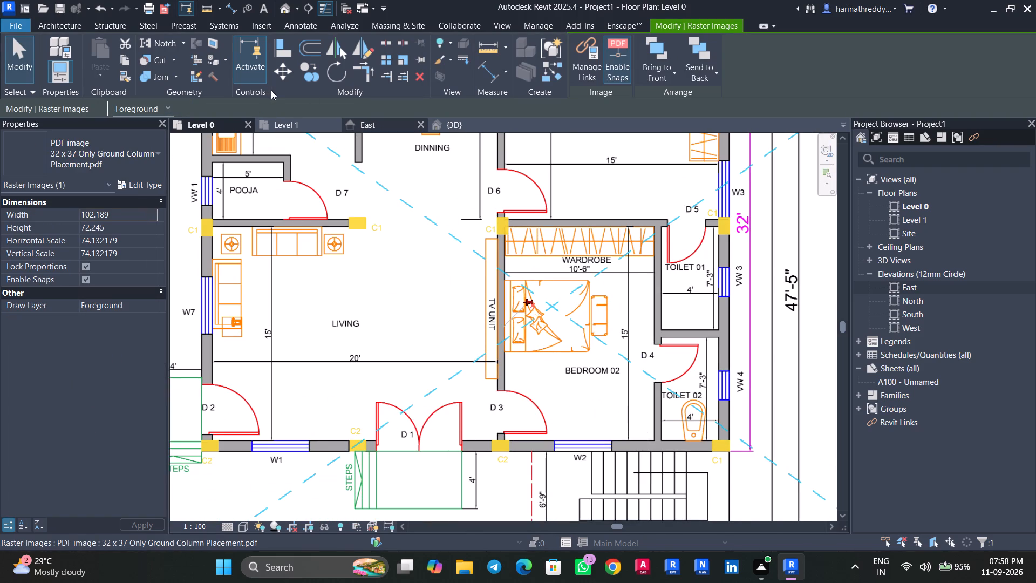
{"action": "left_click", "coordinate": [400, 61]}
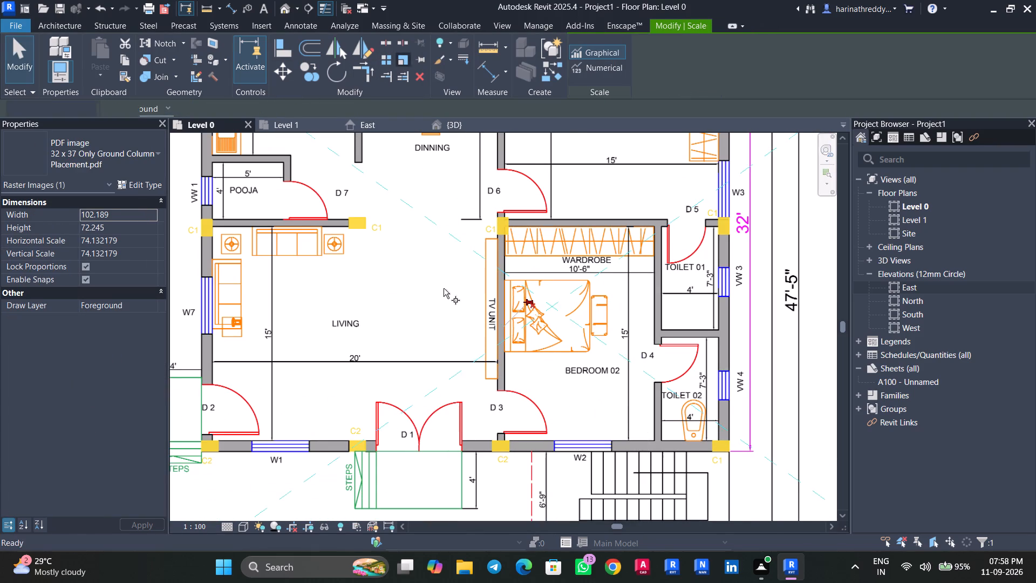
{"action": "scroll", "coordinate": [376, 455], "scroll_direction": "up", "scroll_amount": 5}
{"action": "left_click", "coordinate": [380, 450]}
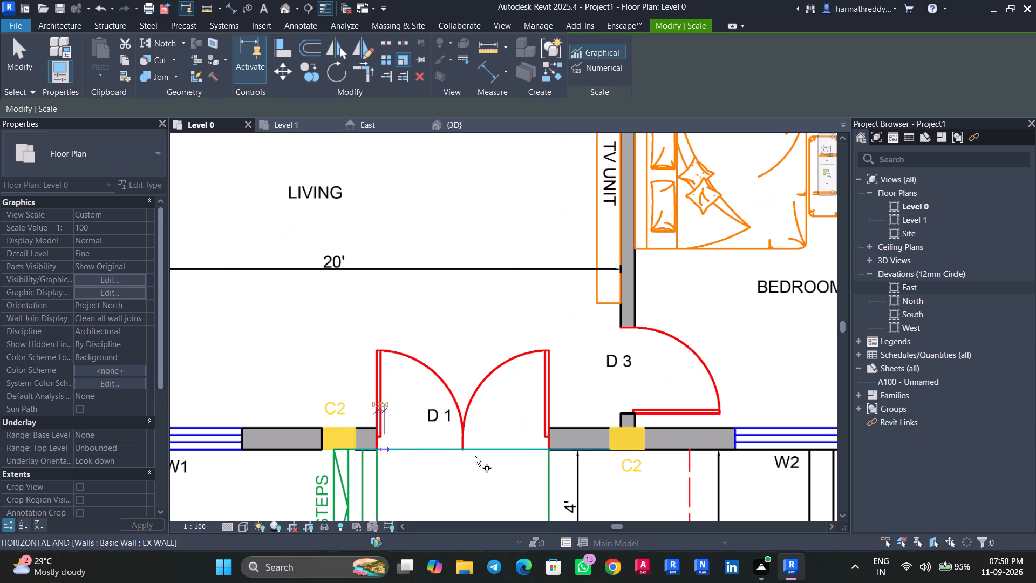
{"action": "scroll", "coordinate": [549, 450], "scroll_direction": "up", "scroll_amount": 8}
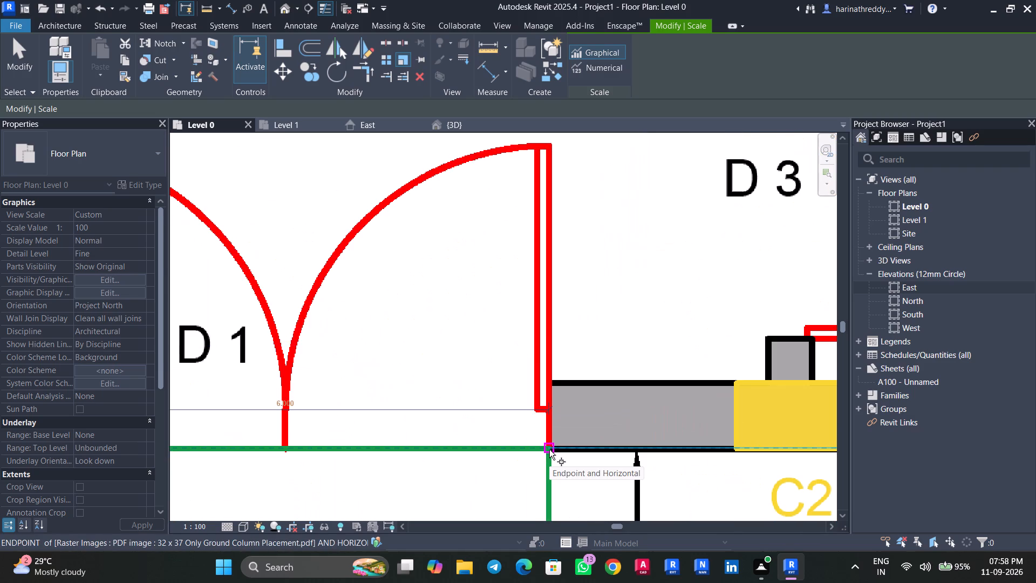
{"action": "scroll", "coordinate": [549, 450], "scroll_direction": "up", "scroll_amount": 2}
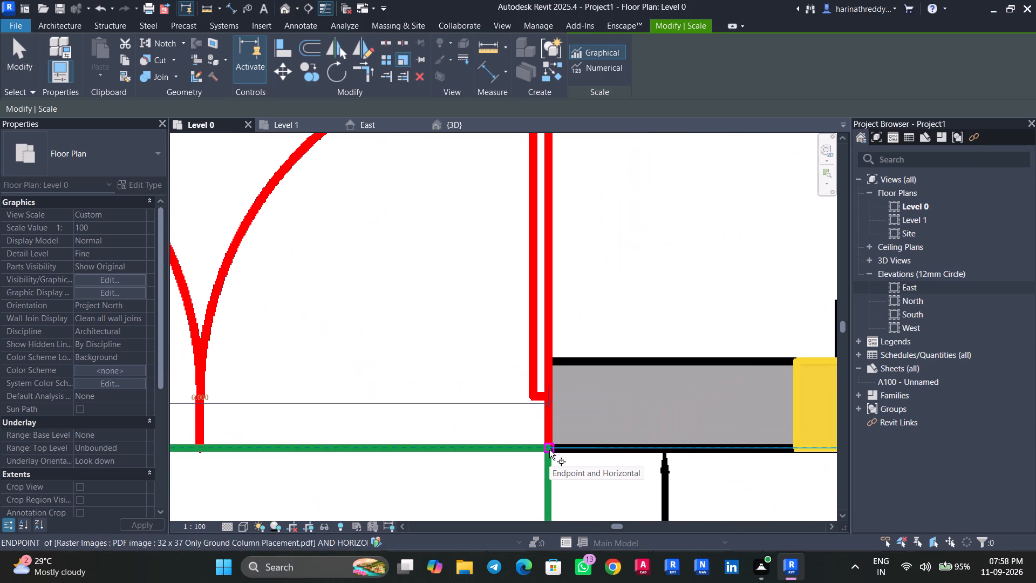
{"action": "scroll", "coordinate": [549, 450], "scroll_direction": "up", "scroll_amount": 2}
{"action": "scroll", "coordinate": [549, 450], "scroll_direction": "down", "scroll_amount": 4}
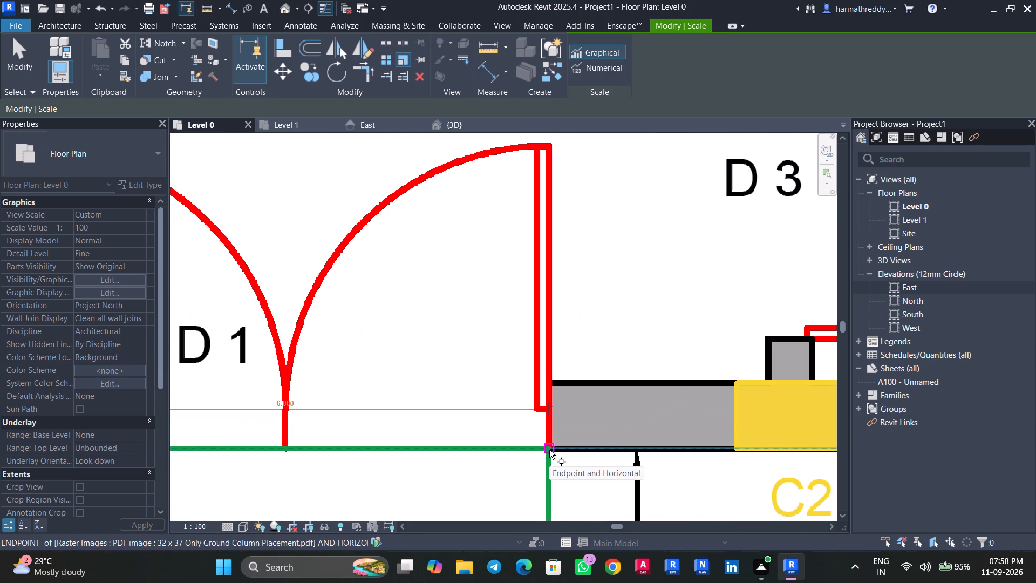
{"action": "key", "text": "space"}
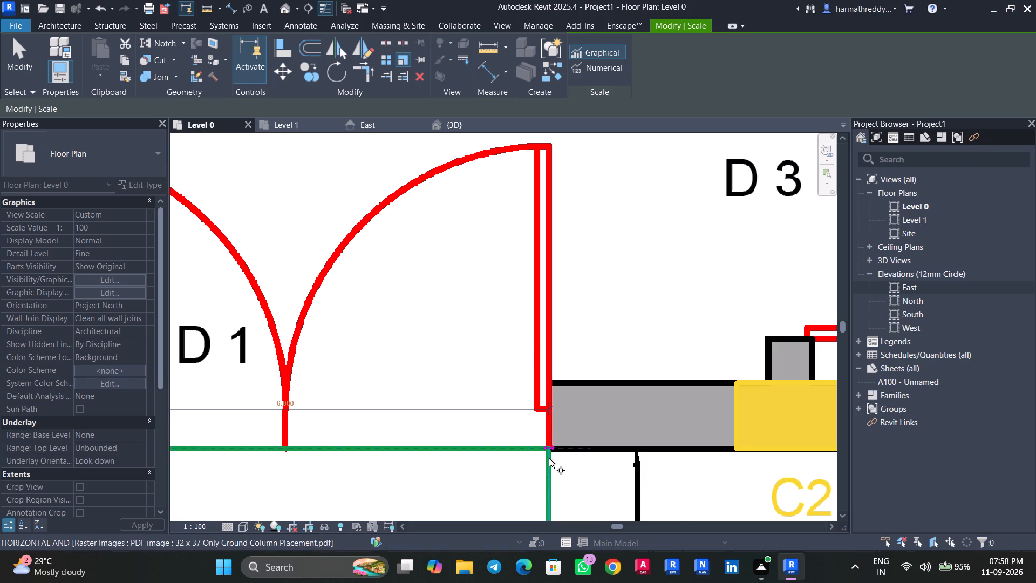
{"action": "scroll", "coordinate": [551, 449], "scroll_direction": "down", "scroll_amount": 8}
{"action": "key", "text": "Escape"}
{"action": "key", "text": "Escape"}
Duplicate the Doors_ExtDbl_Flush 1510x2110mm door type as D1 and set its Rough Width to 6'.
{"action": "type", "text": "DR"}
{"action": "left_click", "coordinate": [112, 165]}
{"action": "scroll", "coordinate": [114, 245], "scroll_direction": "up", "scroll_amount": 2}
{"action": "left_click", "coordinate": [106, 229]}
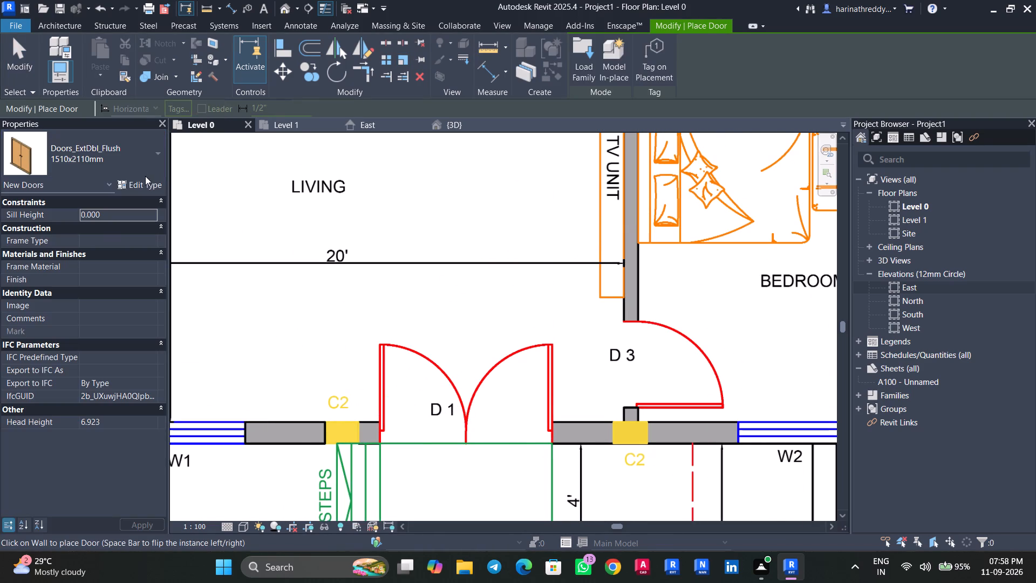
{"action": "left_click", "coordinate": [147, 184]}
{"action": "left_click", "coordinate": [960, 167]}
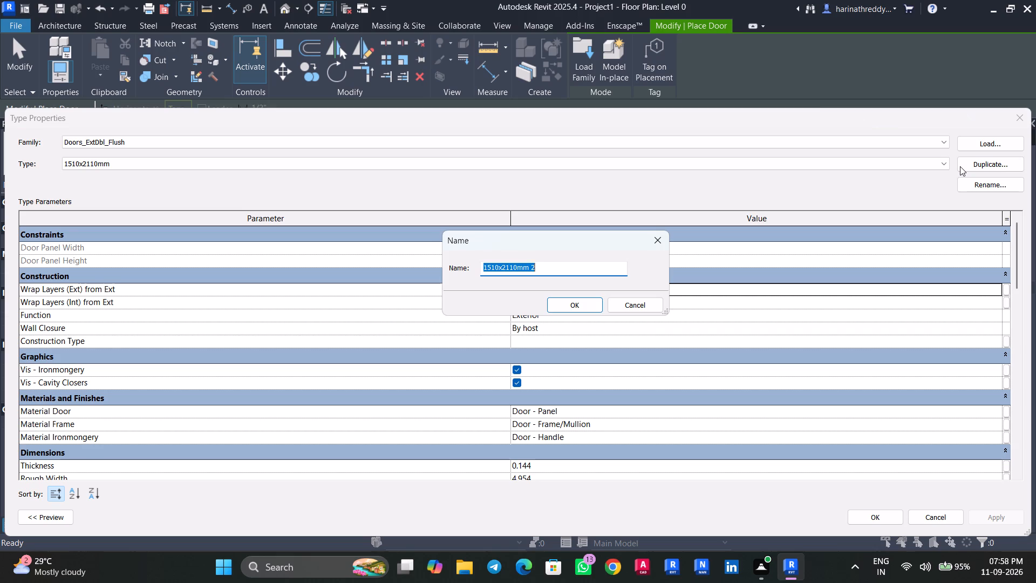
{"action": "type", "text": "D1"}
{"action": "left_click", "coordinate": [580, 308]}
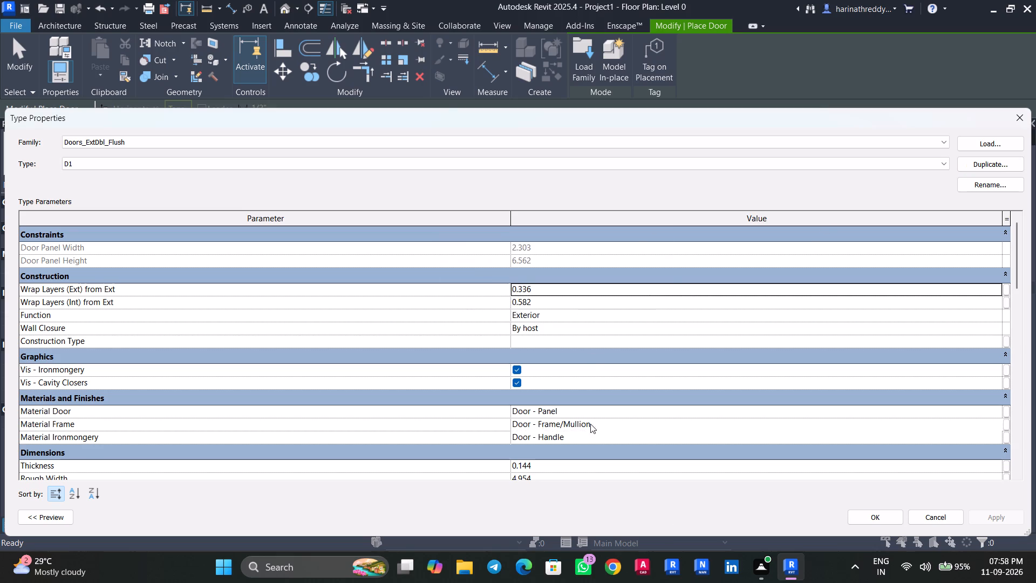
{"action": "scroll", "coordinate": [590, 424], "scroll_direction": "down", "scroll_amount": 3}
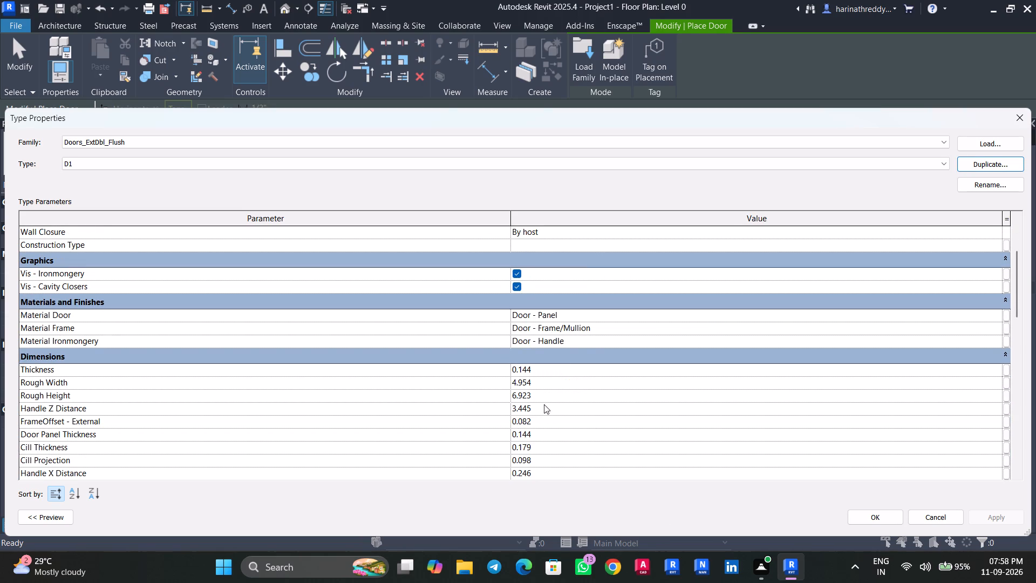
{"action": "left_click", "coordinate": [544, 384]}
{"action": "type", "text": "6'"}
{"action": "key", "text": "Return"}
{"action": "left_click", "coordinate": [1017, 517]}
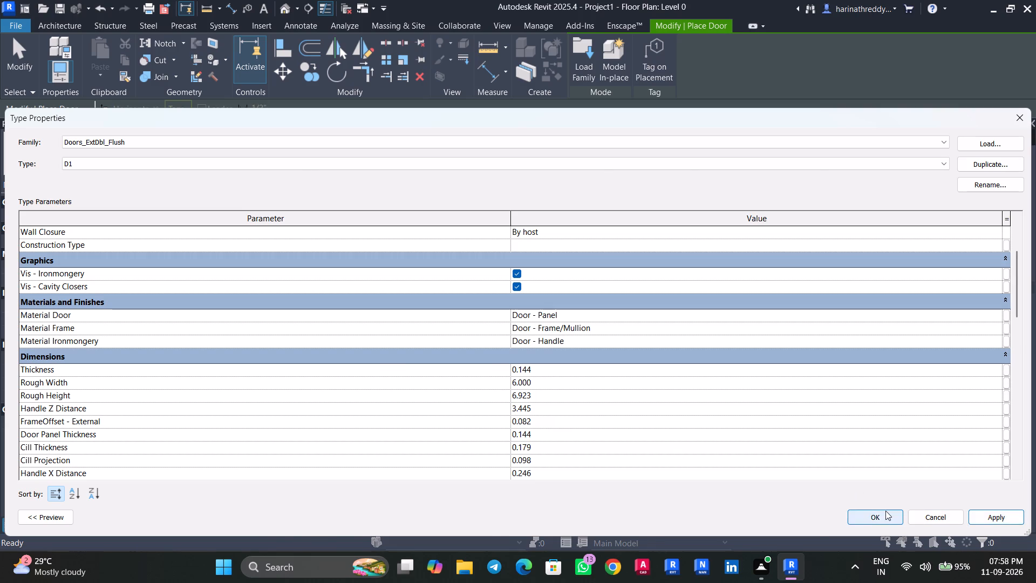
{"action": "left_click", "coordinate": [885, 511]}
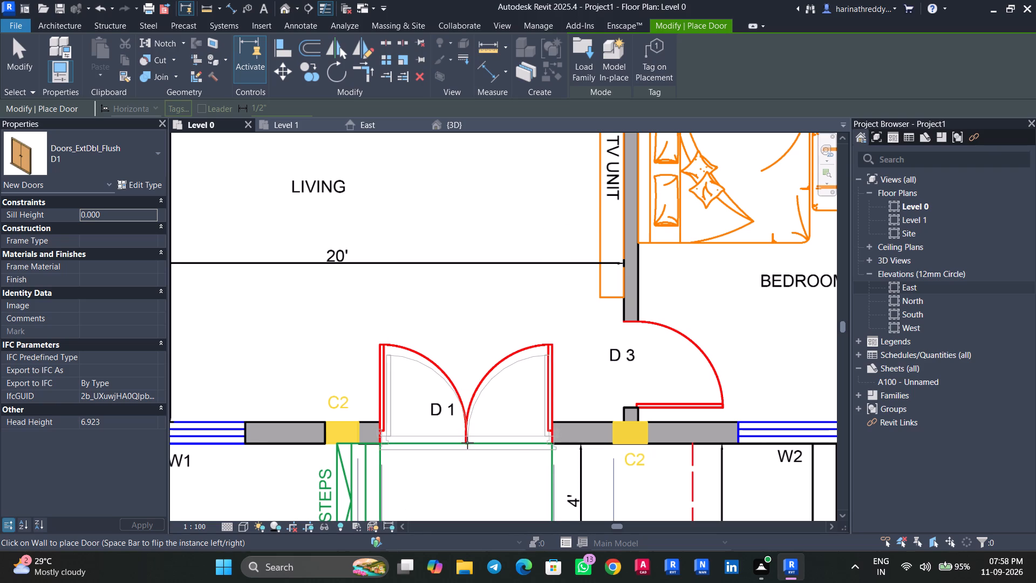
Place the D1 double door in the living room's outer wall, centred on the D 1 opening at the steps.
{"action": "left_click", "coordinate": [466, 441]}
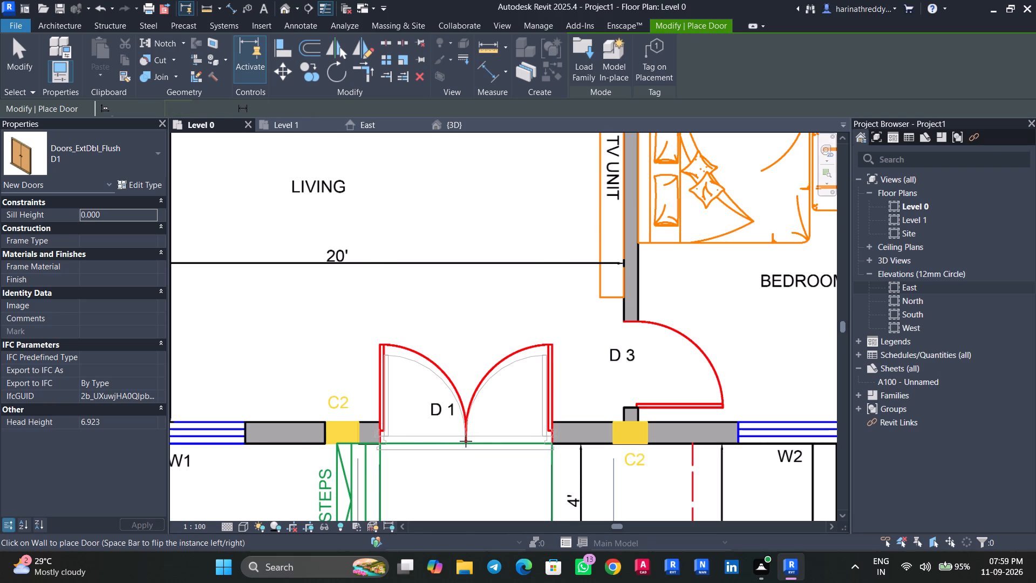
{"action": "key", "text": "Escape"}
{"action": "key", "text": "Escape"}
{"action": "key", "text": "Escape"}
Set the PDF plan image's draw layer to Background to check the placed doors.
{"action": "left_click", "coordinate": [263, 213]}
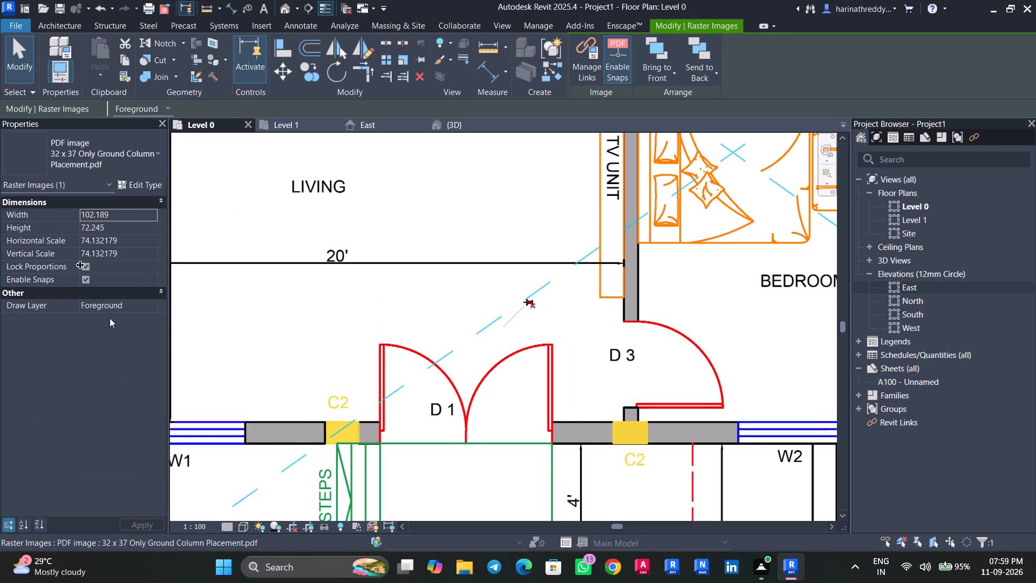
{"action": "left_click", "coordinate": [148, 307]}
{"action": "left_click", "coordinate": [122, 321]}
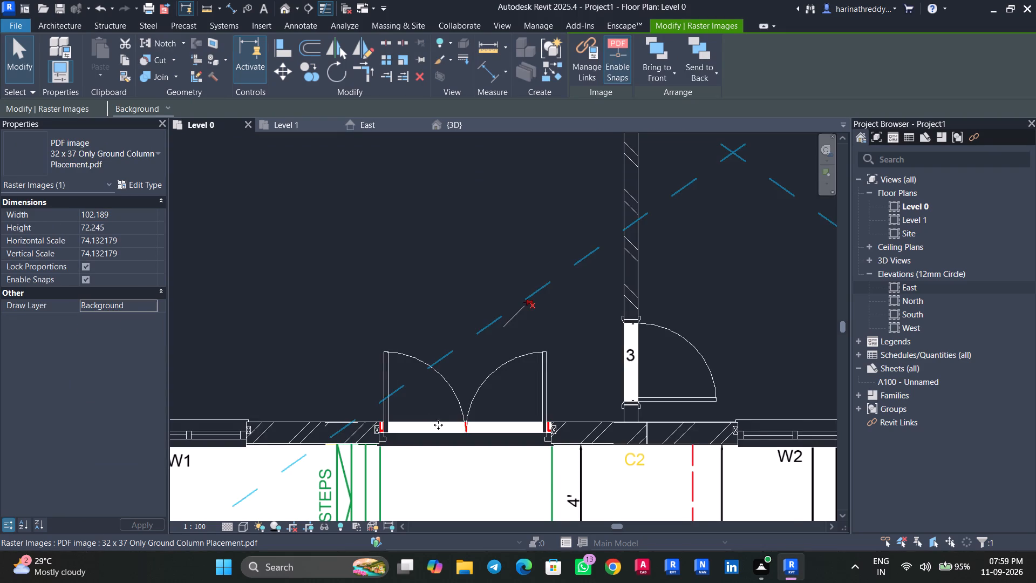
{"action": "scroll", "coordinate": [438, 425], "scroll_direction": "down", "scroll_amount": 3}
{"action": "key", "text": "Escape"}
{"action": "key", "text": "Escape"}
{"action": "scroll", "coordinate": [265, 481], "scroll_direction": "down", "scroll_amount": 2}
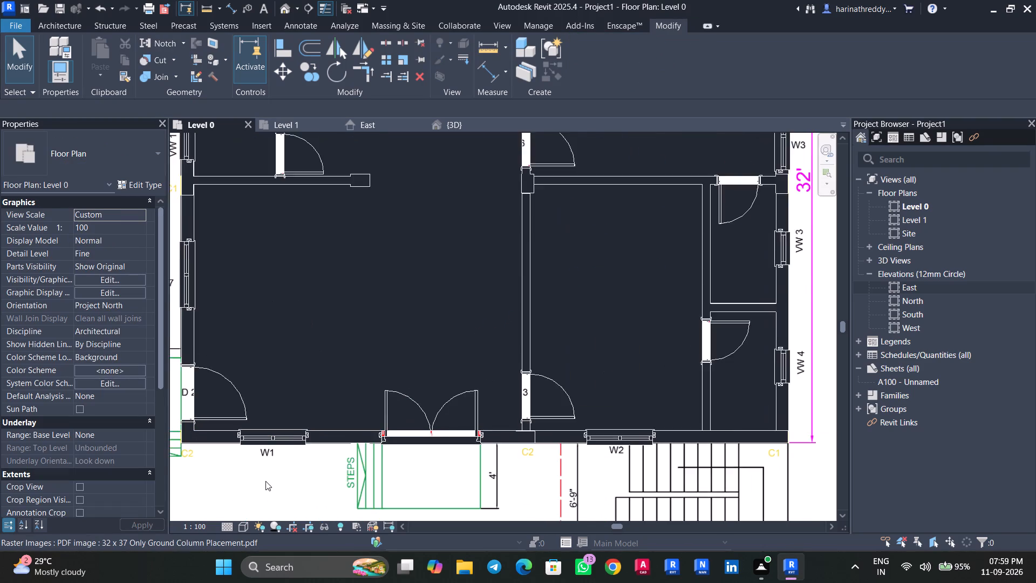
Set the PDF plan image's draw layer to Foreground.
{"action": "left_click", "coordinate": [265, 481]}
{"action": "left_click", "coordinate": [144, 306]}
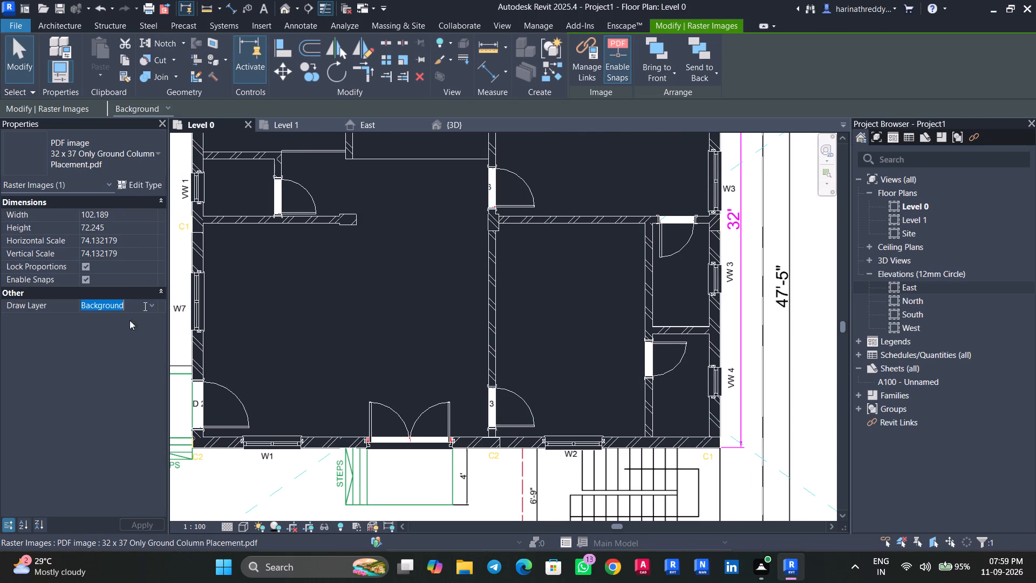
{"action": "left_click", "coordinate": [149, 306]}
{"action": "left_click", "coordinate": [124, 329]}
{"action": "scroll", "coordinate": [330, 460], "scroll_direction": "down", "scroll_amount": 3}
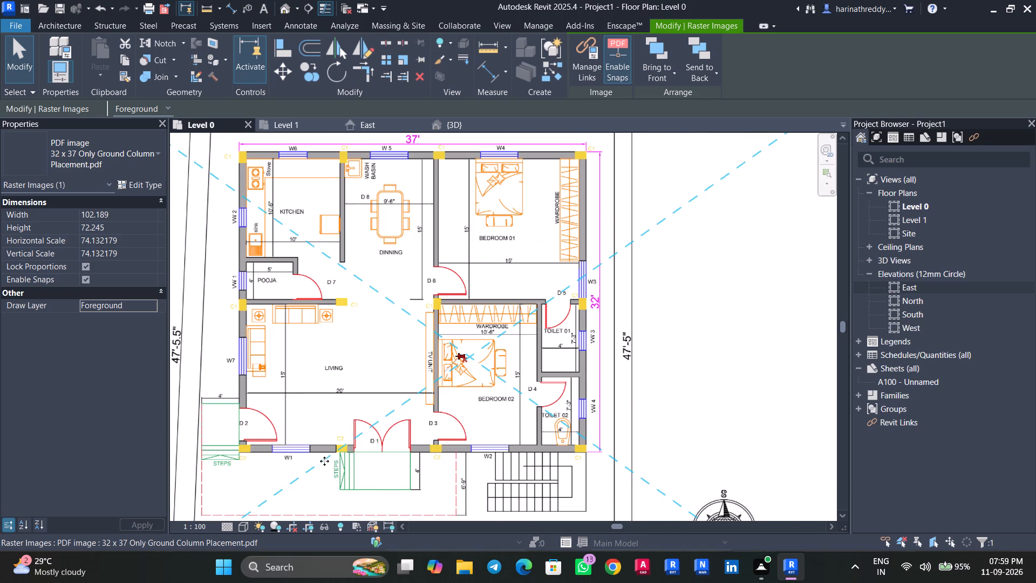
{"action": "middle_click_drag", "start_coordinate": [387, 483], "coordinate": [465, 439]}
{"action": "key", "text": "Escape"}
{"action": "key", "text": "Escape"}
Look over the ground-floor plan and examine the placed doors and rooms in the 3D view.
{"action": "scroll", "coordinate": [542, 485], "scroll_direction": "up", "scroll_amount": 4}
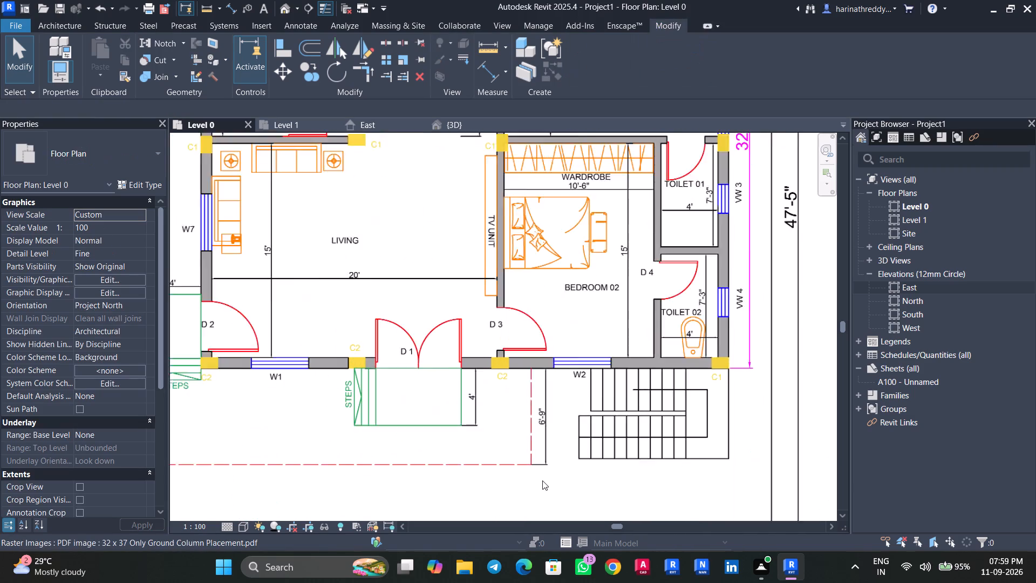
{"action": "middle_click_drag", "start_coordinate": [511, 483], "coordinate": [599, 463]}
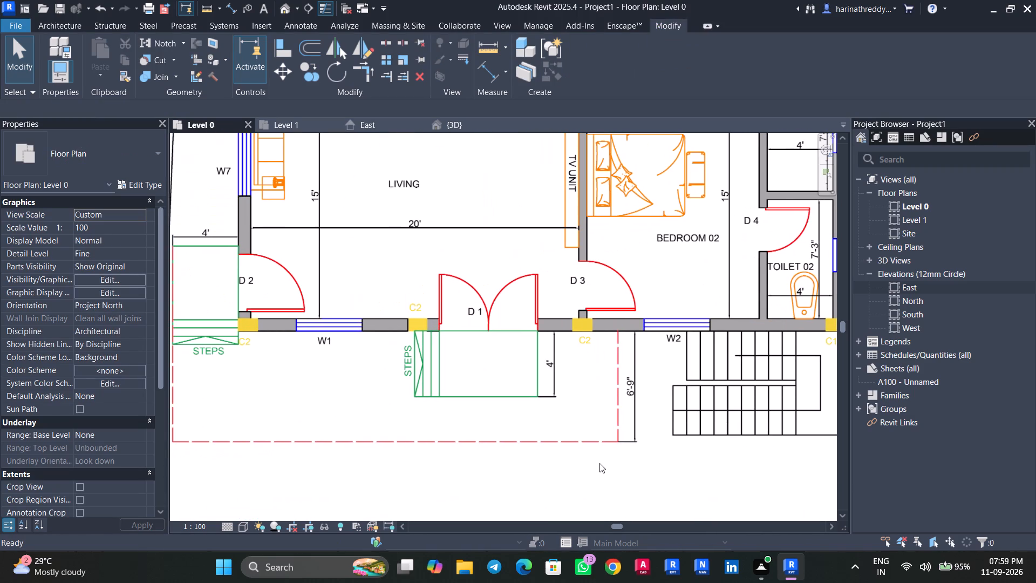
{"action": "scroll", "coordinate": [599, 463], "scroll_direction": "down", "scroll_amount": 5}
{"action": "middle_click_drag", "start_coordinate": [599, 463], "coordinate": [579, 476]}
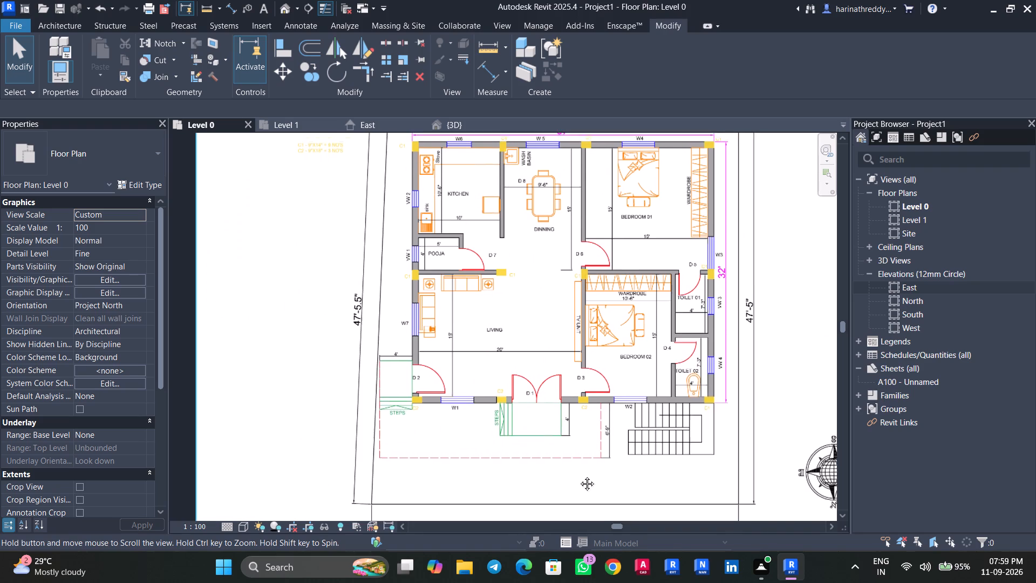
{"action": "middle_click_drag", "start_coordinate": [579, 476], "coordinate": [543, 497]}
{"action": "left_click", "coordinate": [476, 130]}
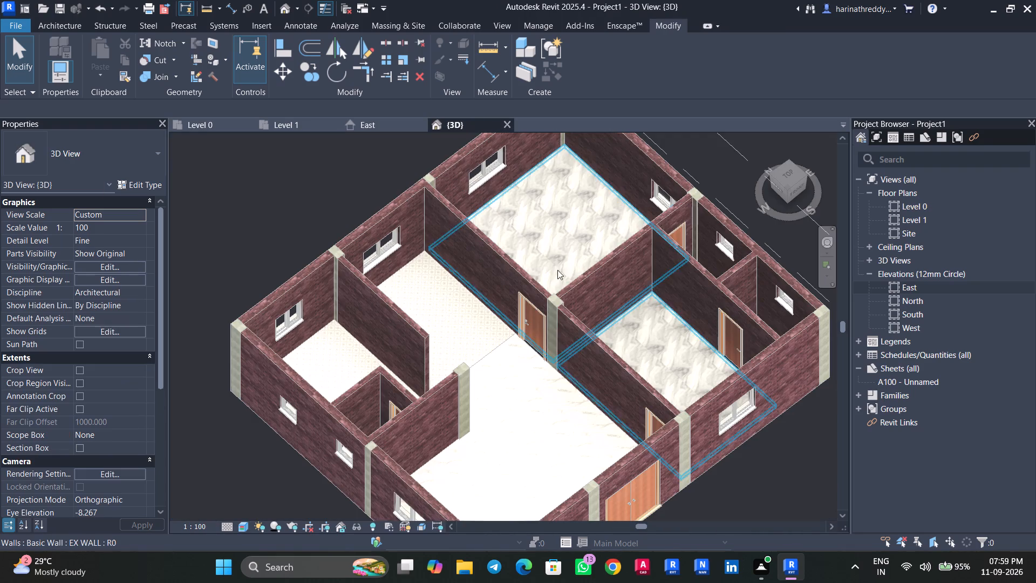
{"action": "middle_click_drag", "start_coordinate": [537, 403], "coordinate": [503, 282], "text": "shift"}
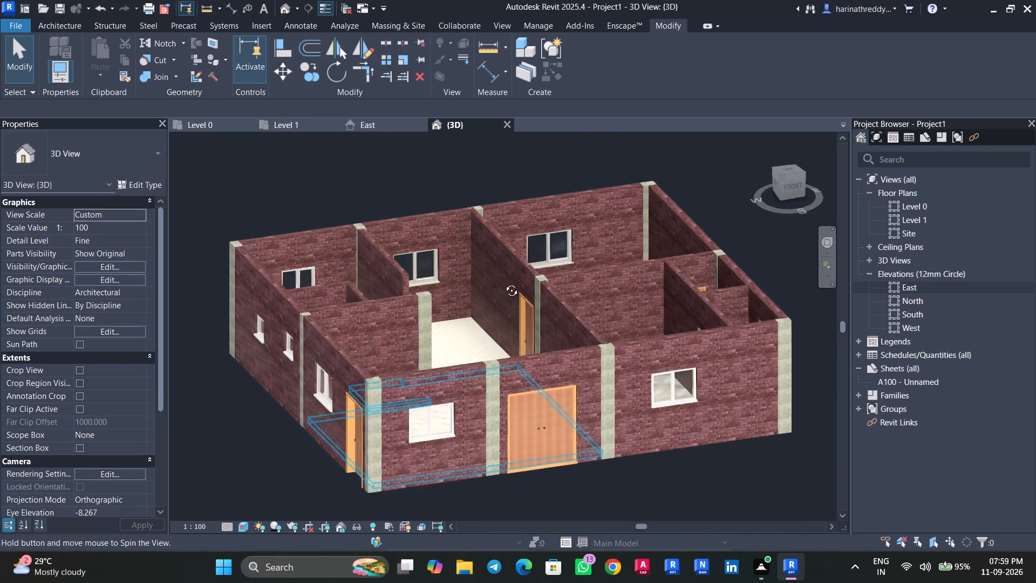
{"action": "middle_click_drag", "start_coordinate": [503, 282], "coordinate": [393, 430], "text": "shift"}
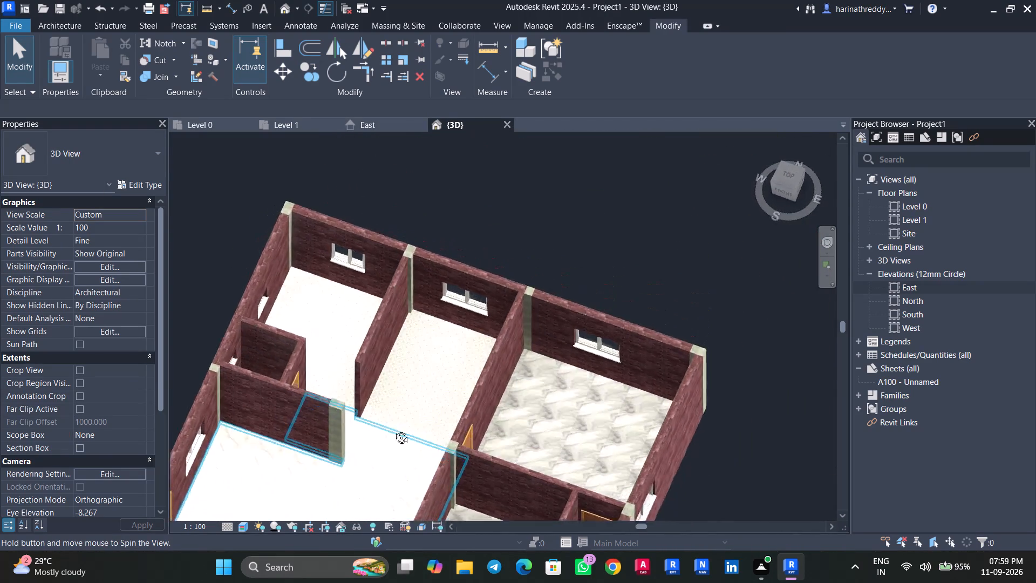
{"action": "middle_click_drag", "start_coordinate": [393, 430], "coordinate": [434, 471], "text": "shift"}
Nudge the X offset of the KITCHEN FLOOR TEXTURE image in the Texture Editor and apply it to the KITCHEN FLOOR type.
{"action": "scroll", "coordinate": [414, 319], "scroll_direction": "up", "scroll_amount": 7}
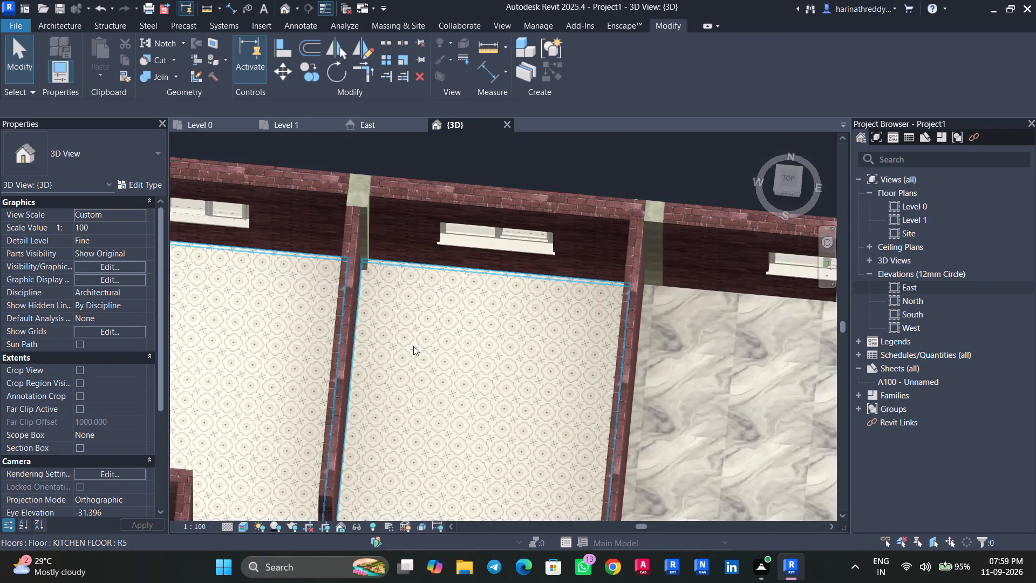
{"action": "scroll", "coordinate": [413, 346], "scroll_direction": "up", "scroll_amount": 1}
{"action": "left_click", "coordinate": [418, 342]}
{"action": "left_click", "coordinate": [142, 184]}
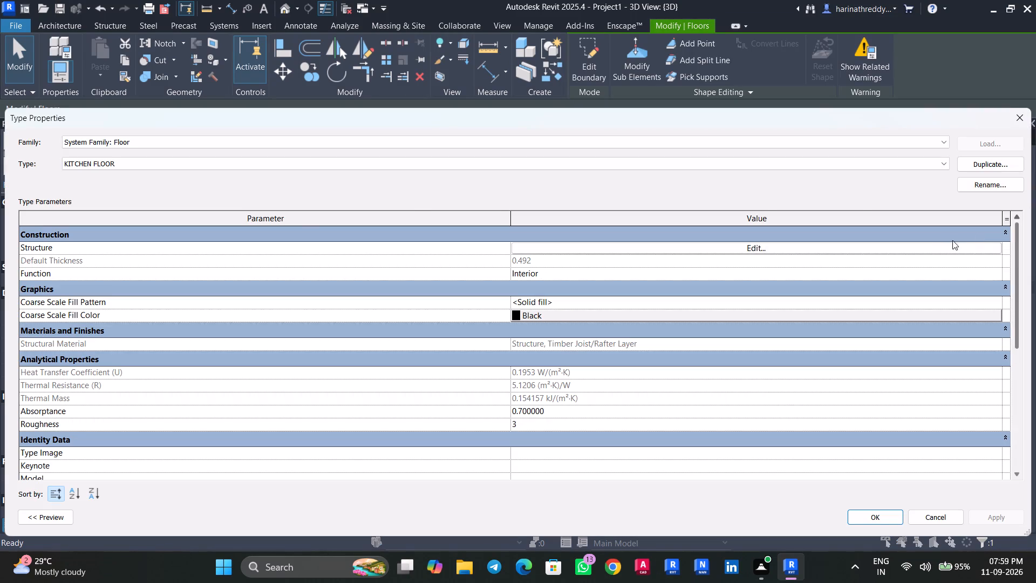
{"action": "left_click", "coordinate": [948, 248]}
{"action": "left_click", "coordinate": [496, 232]}
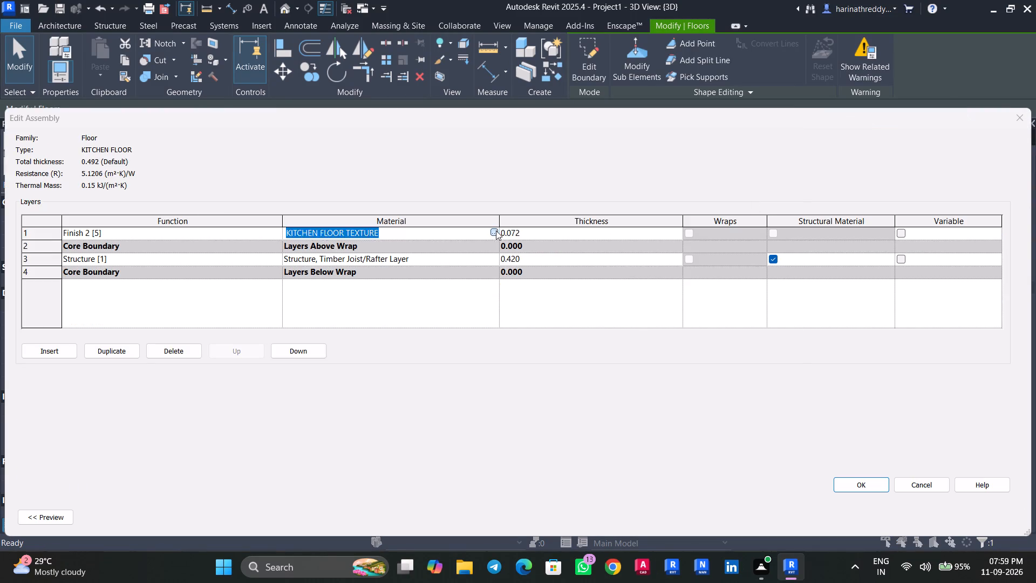
{"action": "left_click", "coordinate": [734, 306]}
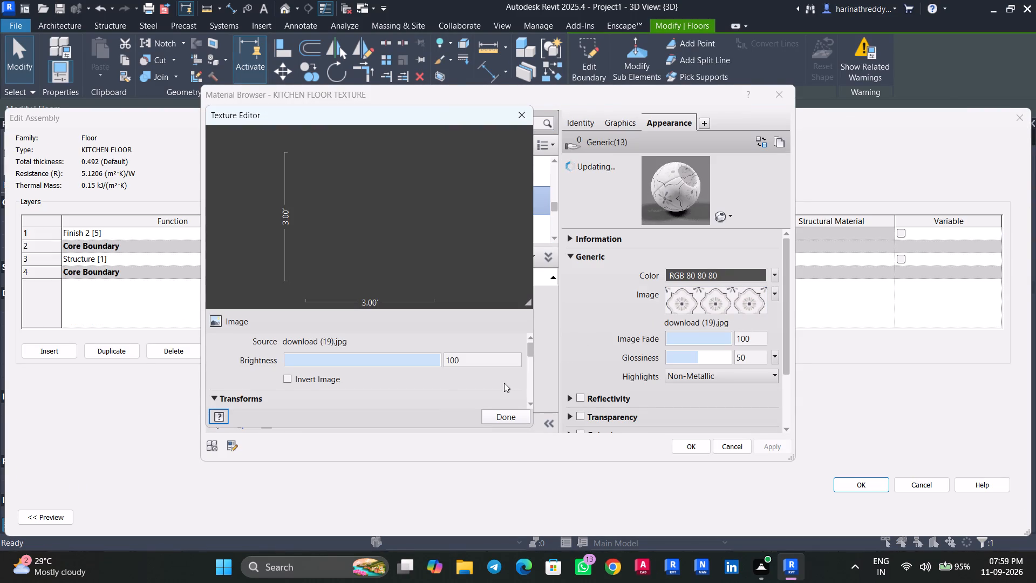
{"action": "scroll", "coordinate": [504, 383], "scroll_direction": "down", "scroll_amount": 2}
{"action": "scroll", "coordinate": [426, 382], "scroll_direction": "down", "scroll_amount": 2}
{"action": "left_click", "coordinate": [452, 368]}
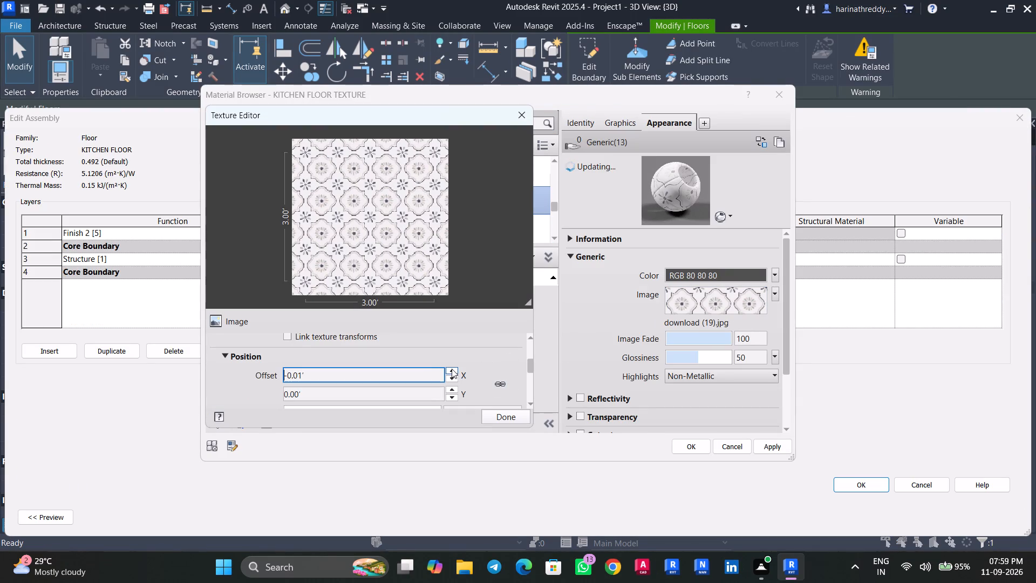
{"action": "left_click", "coordinate": [452, 369]}
{"action": "left_click_drag", "start_coordinate": [529, 362], "coordinate": [533, 381]}
{"action": "left_click", "coordinate": [412, 358]}
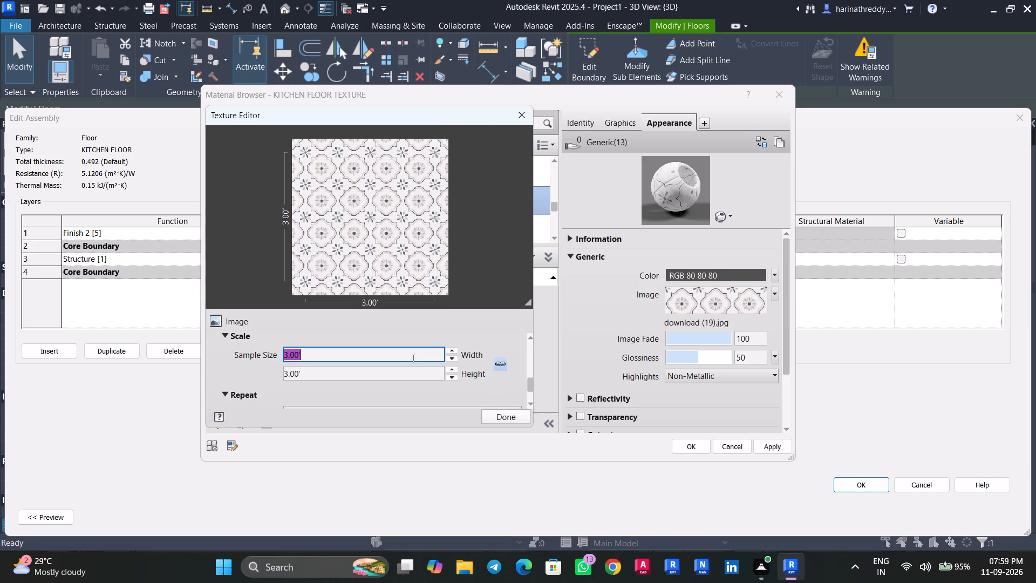
{"action": "left_click", "coordinate": [501, 424]}
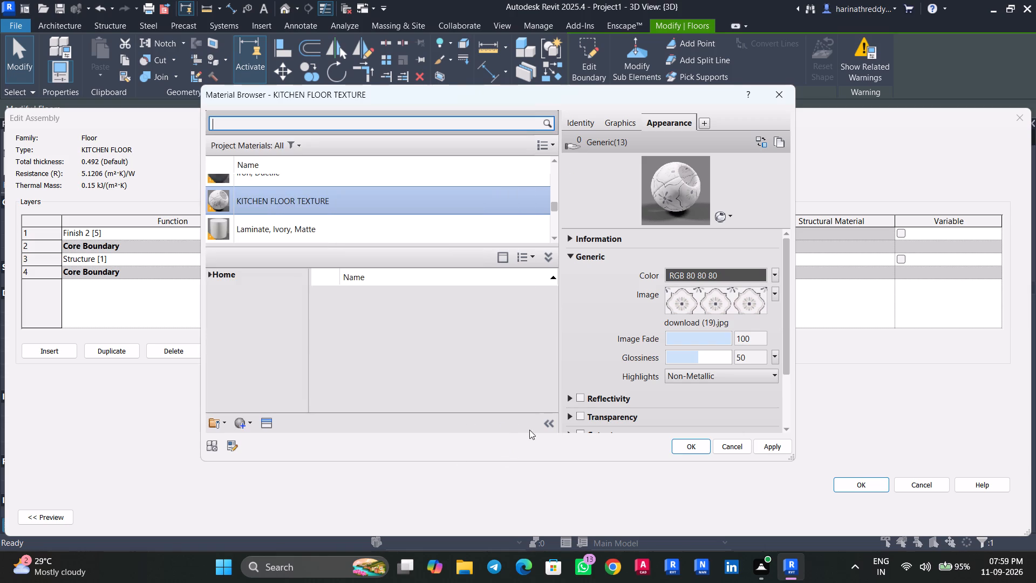
{"action": "left_click", "coordinate": [763, 451]}
{"action": "left_click", "coordinate": [703, 446]}
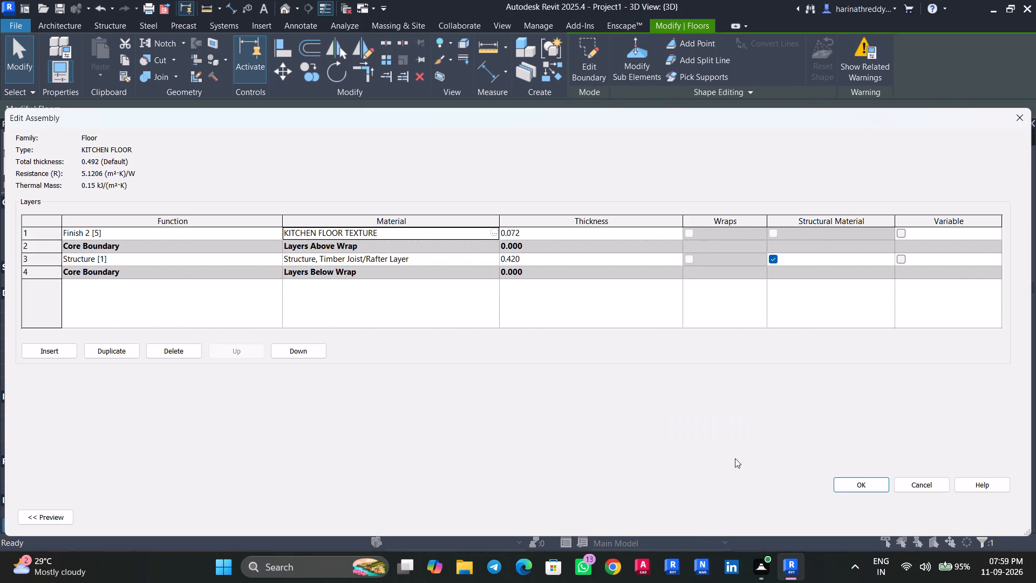
{"action": "left_click", "coordinate": [864, 491]}
{"action": "left_click", "coordinate": [1004, 519]}
{"action": "left_click", "coordinate": [881, 516]}
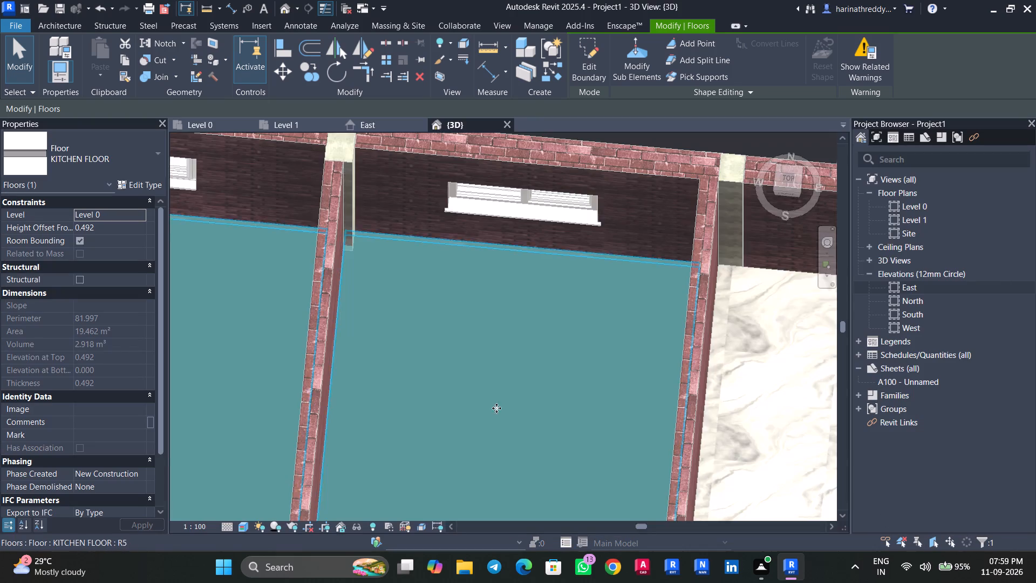
{"action": "scroll", "coordinate": [501, 408], "scroll_direction": "down", "scroll_amount": 8}
{"action": "key", "text": "Escape"}
Examine the house model from above and from underneath, checking how the toilet doors meet the raised toilet floors.
{"action": "scroll", "coordinate": [646, 355], "scroll_direction": "down", "scroll_amount": 4}
{"action": "middle_click_drag", "start_coordinate": [736, 457], "coordinate": [710, 314], "text": "shift"}
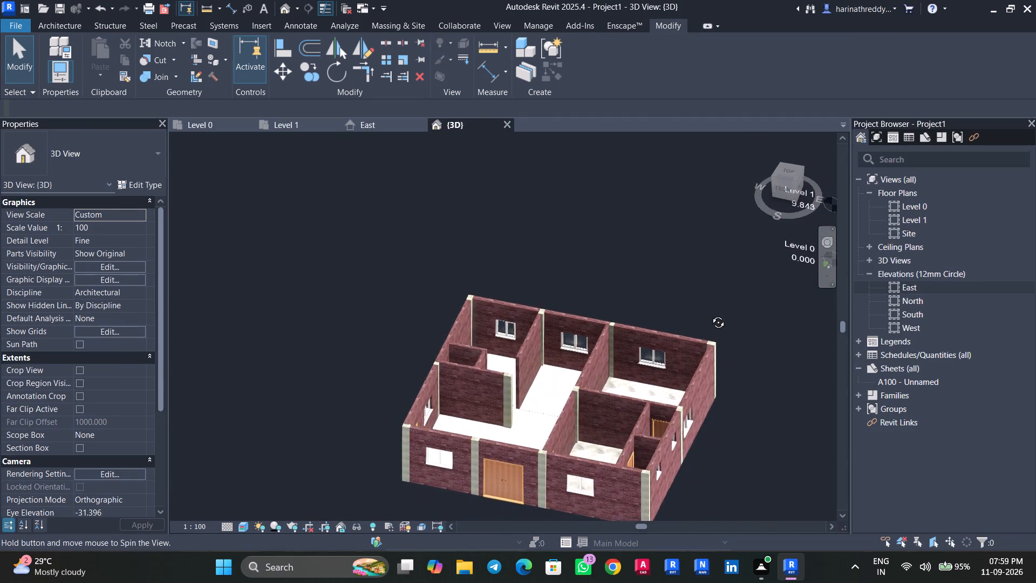
{"action": "middle_click_drag", "start_coordinate": [710, 314], "coordinate": [851, 330], "text": "shift"}
{"action": "middle_click_drag", "start_coordinate": [761, 472], "coordinate": [704, 513]}
{"action": "scroll", "coordinate": [439, 433], "scroll_direction": "down", "scroll_amount": 1}
{"action": "scroll", "coordinate": [439, 433], "scroll_direction": "up", "scroll_amount": 12}
{"action": "scroll", "coordinate": [726, 434], "scroll_direction": "down", "scroll_amount": 2}
{"action": "middle_click_drag", "start_coordinate": [727, 434], "coordinate": [509, 432]}
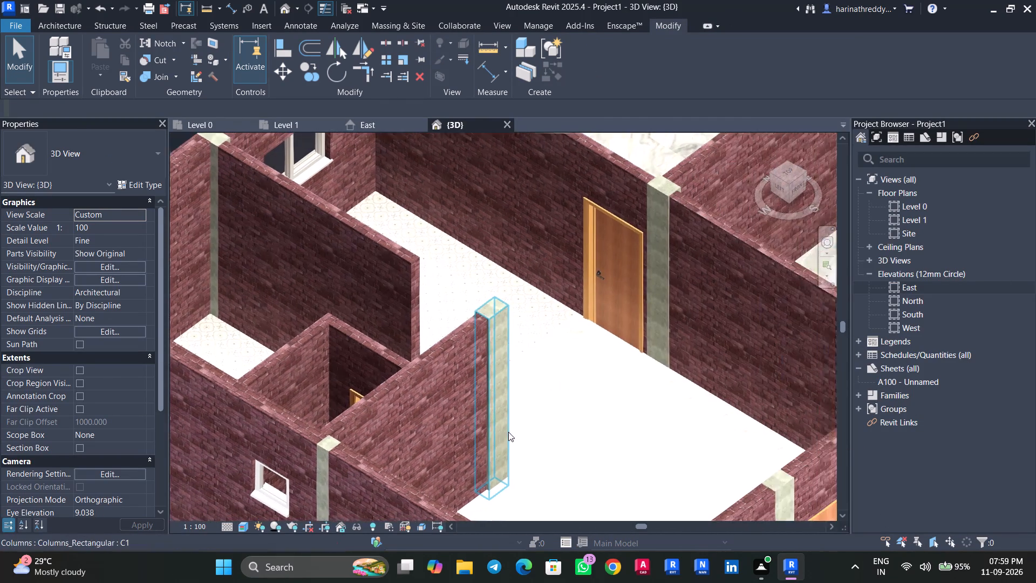
{"action": "scroll", "coordinate": [508, 433], "scroll_direction": "down", "scroll_amount": 8}
{"action": "middle_click_drag", "start_coordinate": [692, 517], "coordinate": [672, 293], "text": "shift"}
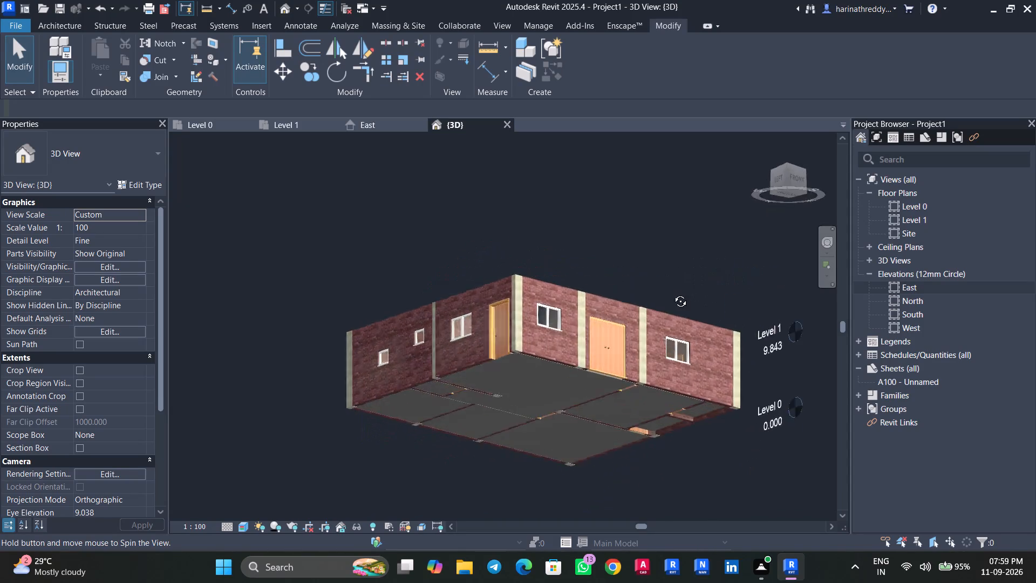
{"action": "middle_click_drag", "start_coordinate": [672, 293], "coordinate": [429, 256], "text": "shift"}
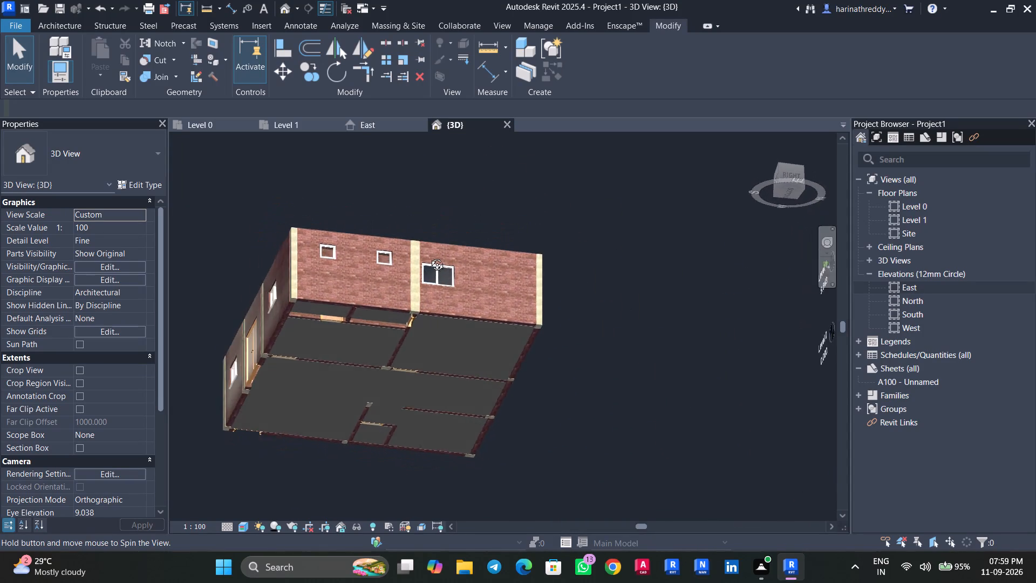
{"action": "middle_click_drag", "start_coordinate": [429, 256], "coordinate": [430, 256], "text": "shift"}
{"action": "middle_click_drag", "start_coordinate": [546, 407], "coordinate": [724, 453]}
{"action": "scroll", "coordinate": [472, 364], "scroll_direction": "up", "scroll_amount": 12}
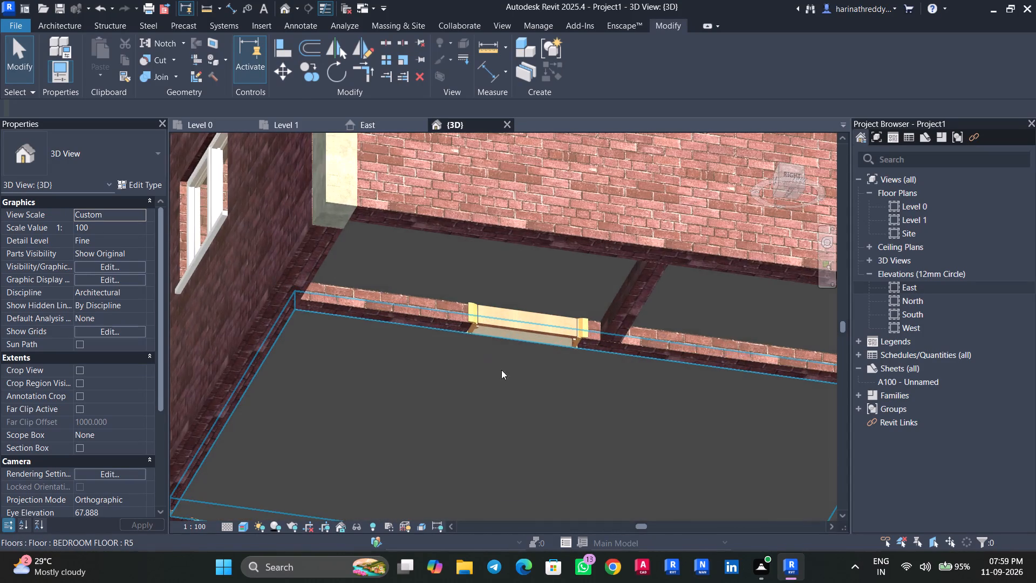
{"action": "scroll", "coordinate": [508, 370], "scroll_direction": "down", "scroll_amount": 4}
{"action": "left_click", "coordinate": [514, 324]}
{"action": "middle_click_drag", "start_coordinate": [517, 326], "coordinate": [556, 383], "text": "shift"}
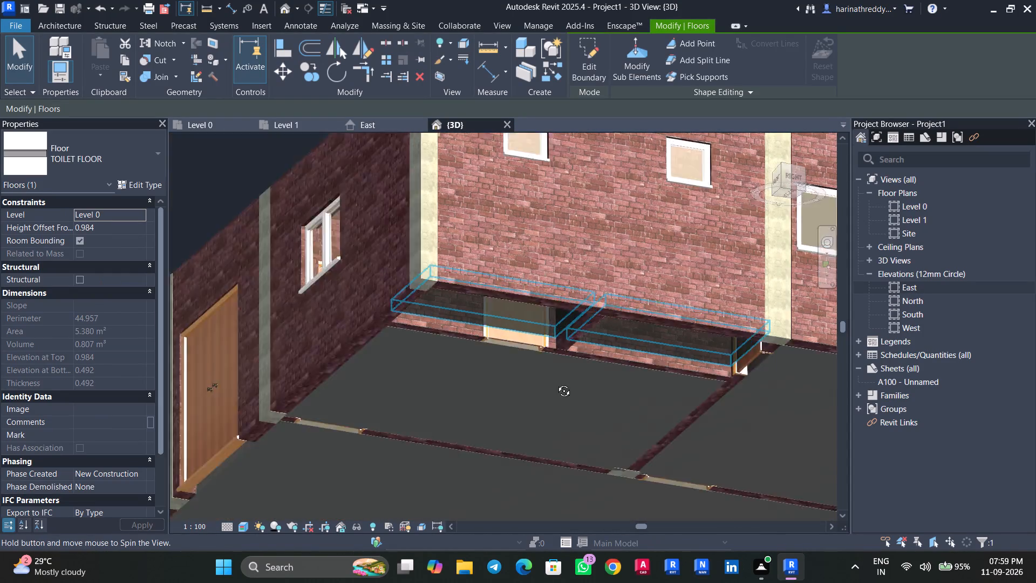
{"action": "middle_click_drag", "start_coordinate": [556, 383], "coordinate": [778, 582], "text": "shift"}
{"action": "key", "text": "Escape"}
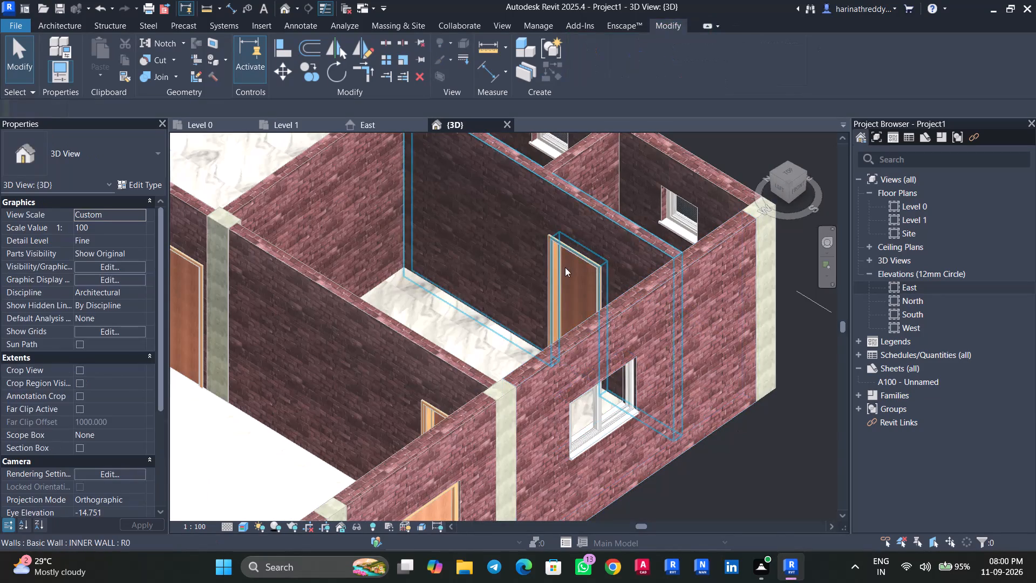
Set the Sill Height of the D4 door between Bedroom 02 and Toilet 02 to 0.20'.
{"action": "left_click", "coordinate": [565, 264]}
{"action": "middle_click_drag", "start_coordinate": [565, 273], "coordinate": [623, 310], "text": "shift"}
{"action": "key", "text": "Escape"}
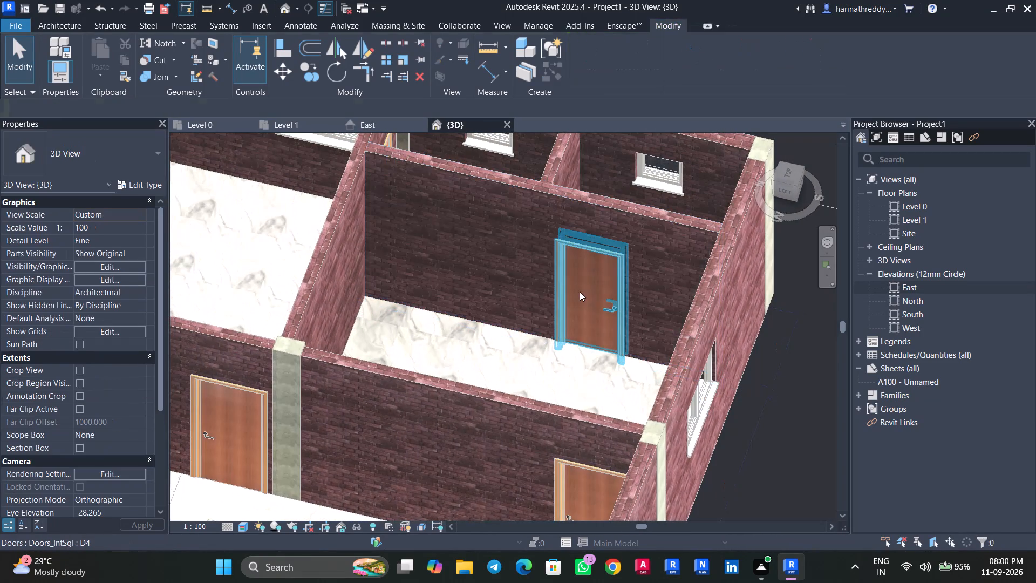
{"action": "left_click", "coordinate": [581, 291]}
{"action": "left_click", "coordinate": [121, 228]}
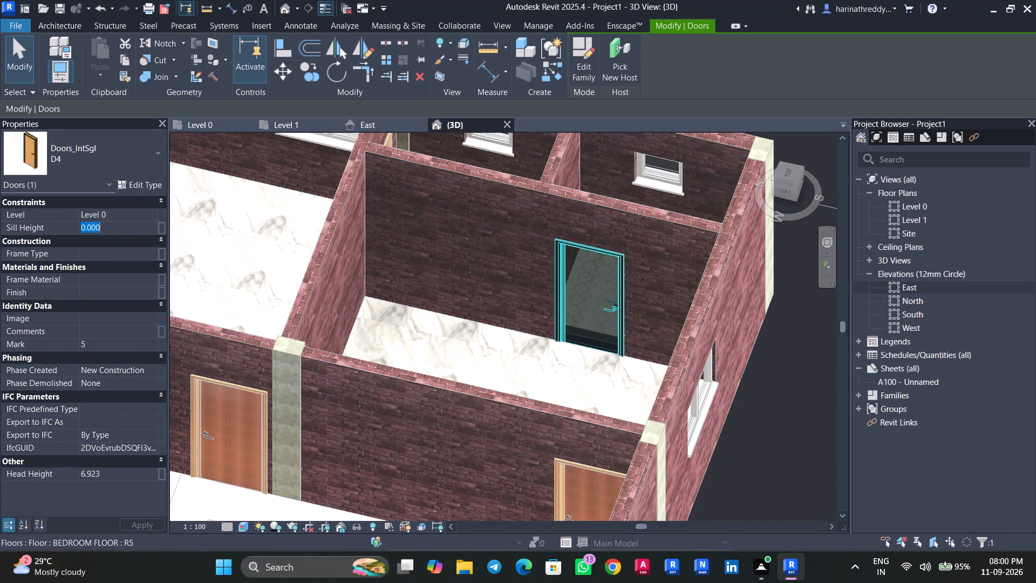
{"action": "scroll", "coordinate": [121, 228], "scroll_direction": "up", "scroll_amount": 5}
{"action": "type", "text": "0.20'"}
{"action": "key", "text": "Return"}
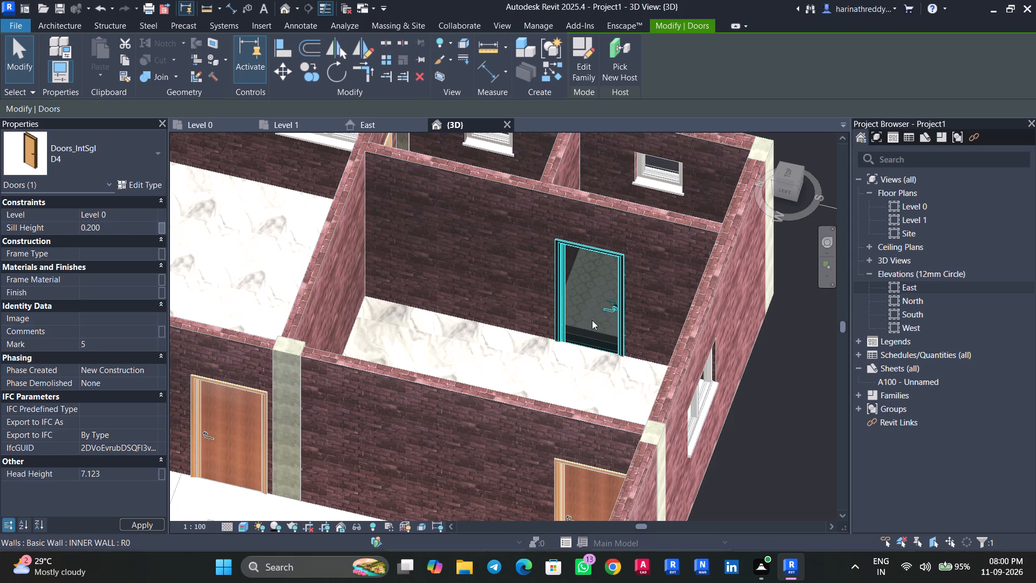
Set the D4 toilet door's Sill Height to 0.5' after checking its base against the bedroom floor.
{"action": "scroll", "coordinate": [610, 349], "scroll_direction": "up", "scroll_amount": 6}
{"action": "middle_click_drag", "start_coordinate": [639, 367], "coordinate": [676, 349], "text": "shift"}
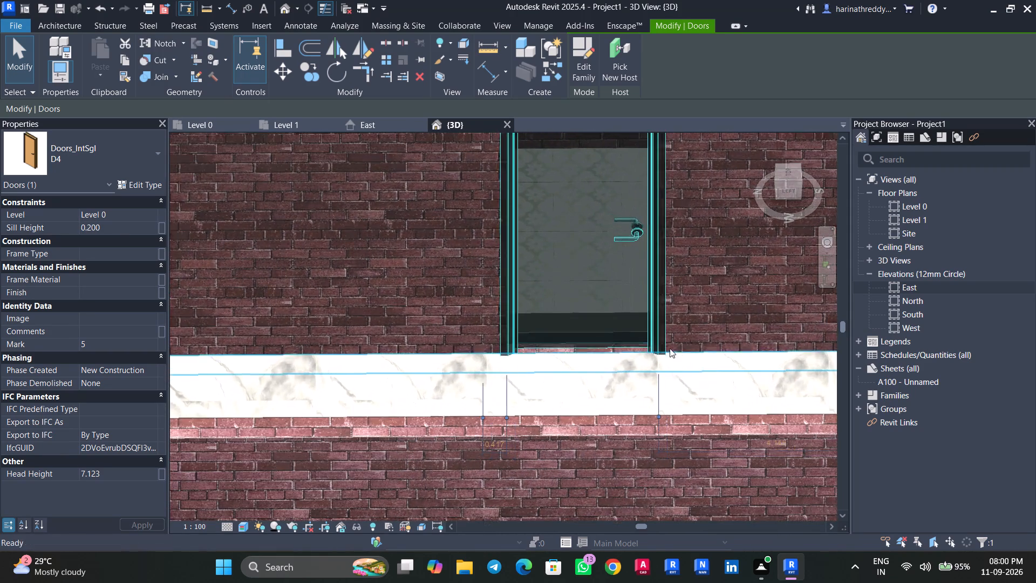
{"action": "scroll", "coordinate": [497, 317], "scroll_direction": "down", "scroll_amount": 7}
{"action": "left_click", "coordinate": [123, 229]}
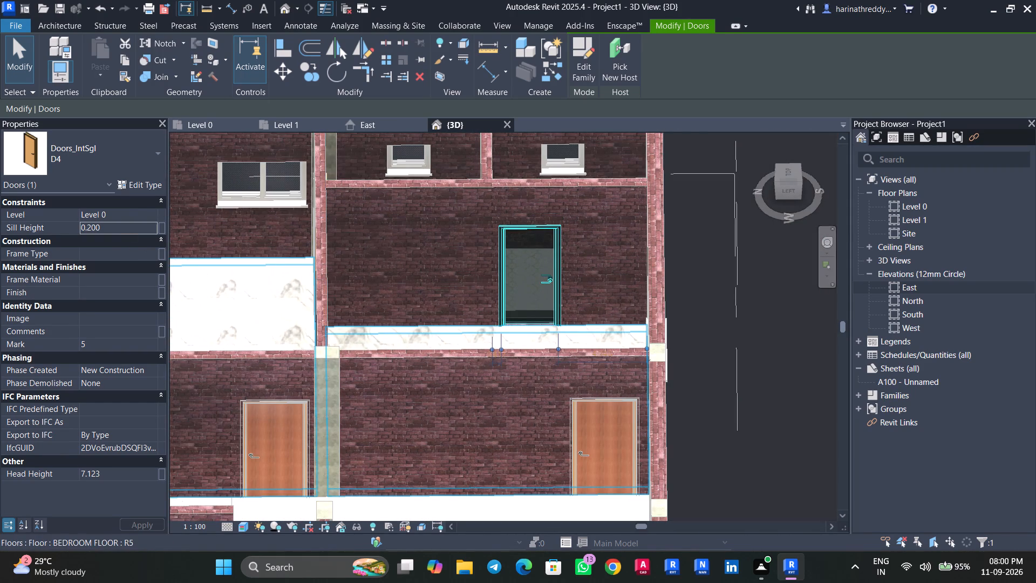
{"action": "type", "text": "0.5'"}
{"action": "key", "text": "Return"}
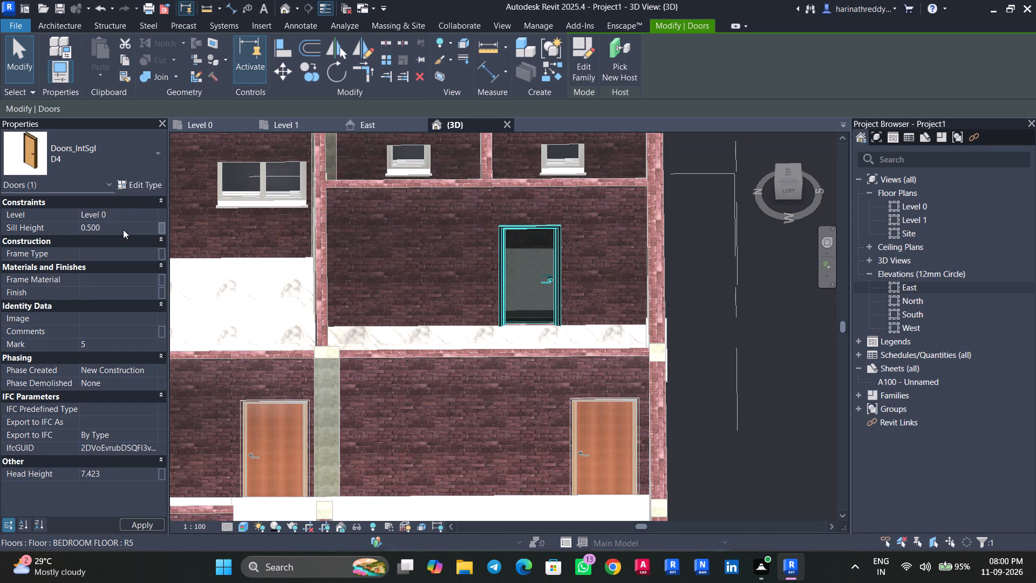
Check the D4 door's base from the Toilet 02 side and set its Sill Height to 0.75'.
{"action": "scroll", "coordinate": [543, 311], "scroll_direction": "up", "scroll_amount": 6}
{"action": "key", "text": "Escape"}
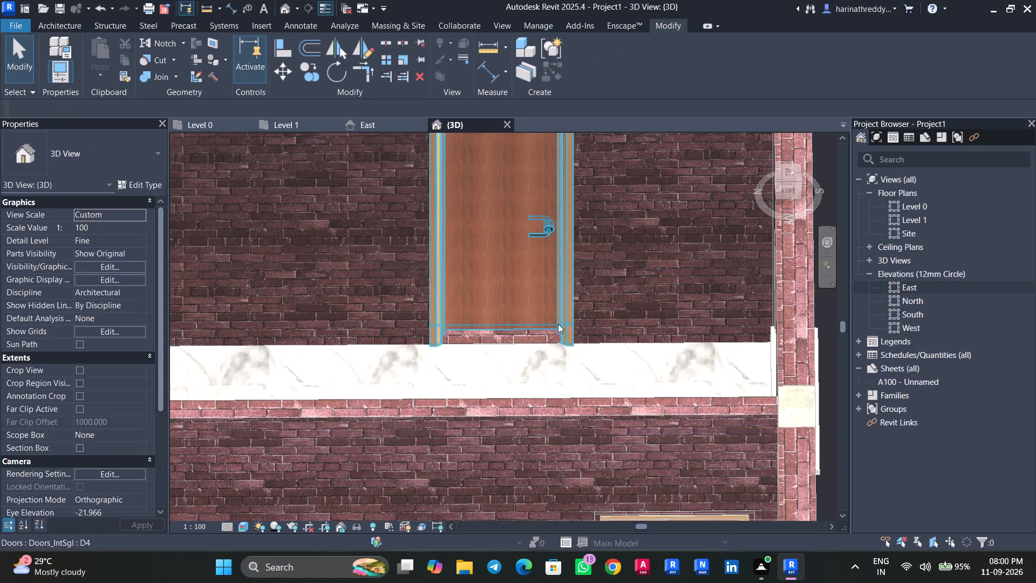
{"action": "scroll", "coordinate": [560, 344], "scroll_direction": "down", "scroll_amount": 6}
{"action": "middle_click_drag", "start_coordinate": [624, 347], "coordinate": [334, 411], "text": "shift"}
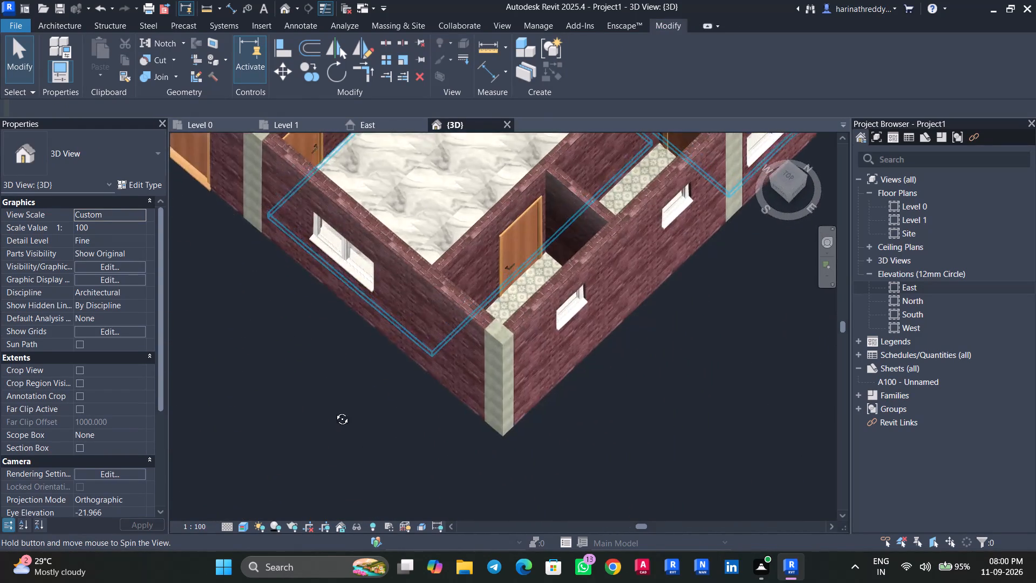
{"action": "middle_click_drag", "start_coordinate": [334, 411], "coordinate": [305, 402], "text": "shift"}
{"action": "scroll", "coordinate": [557, 281], "scroll_direction": "up", "scroll_amount": 11}
{"action": "middle_click_drag", "start_coordinate": [528, 232], "coordinate": [542, 294]}
{"action": "left_click", "coordinate": [394, 216]}
{"action": "left_click", "coordinate": [123, 227]}
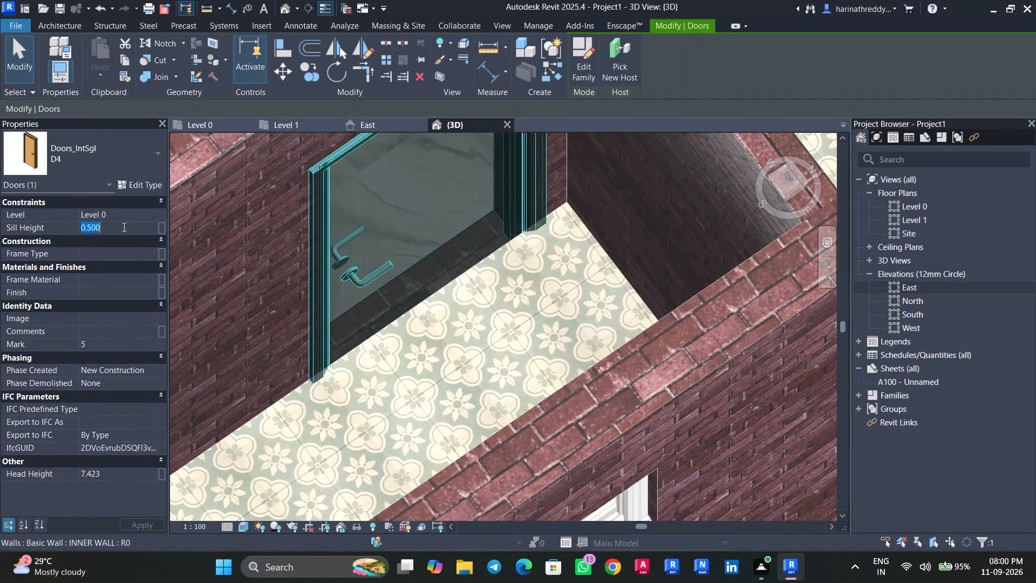
{"action": "type", "text": "0.75'"}
{"action": "key", "text": "Return"}
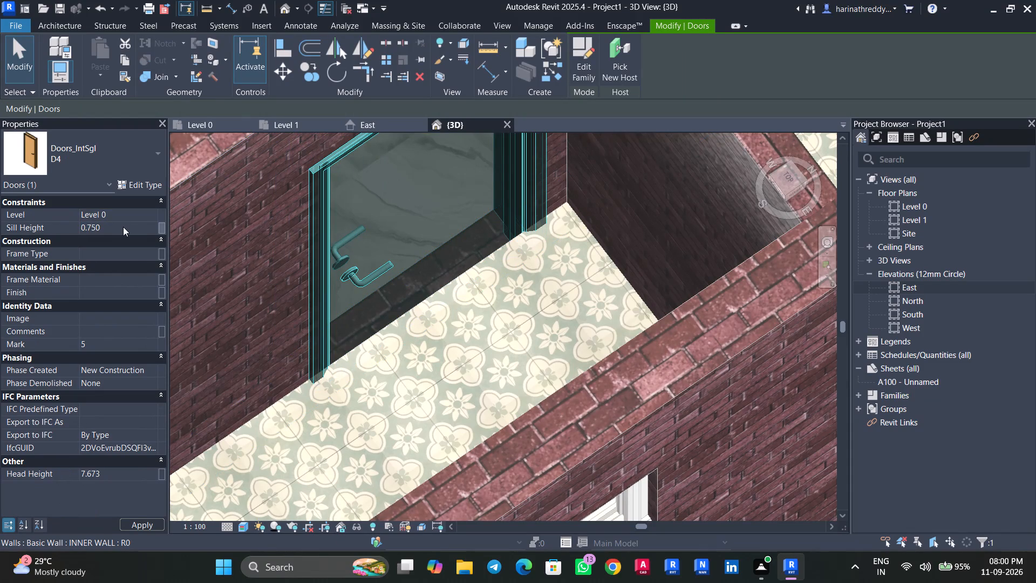
Check the D4 toilet door's base from the bedroom side and set its Sill Height to 1'.
{"action": "key", "text": "Escape"}
{"action": "scroll", "coordinate": [505, 326], "scroll_direction": "down", "scroll_amount": 8}
{"action": "middle_click_drag", "start_coordinate": [466, 350], "coordinate": [615, 396], "text": "shift"}
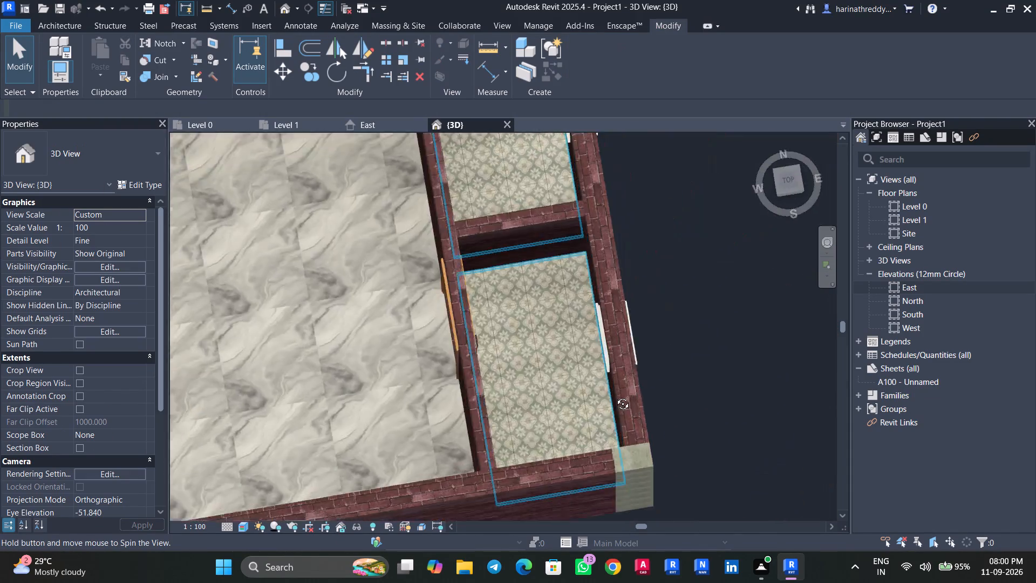
{"action": "middle_click_drag", "start_coordinate": [615, 396], "coordinate": [785, 233], "text": "shift"}
{"action": "scroll", "coordinate": [563, 377], "scroll_direction": "up", "scroll_amount": 9}
{"action": "middle_click_drag", "start_coordinate": [511, 418], "coordinate": [513, 462]}
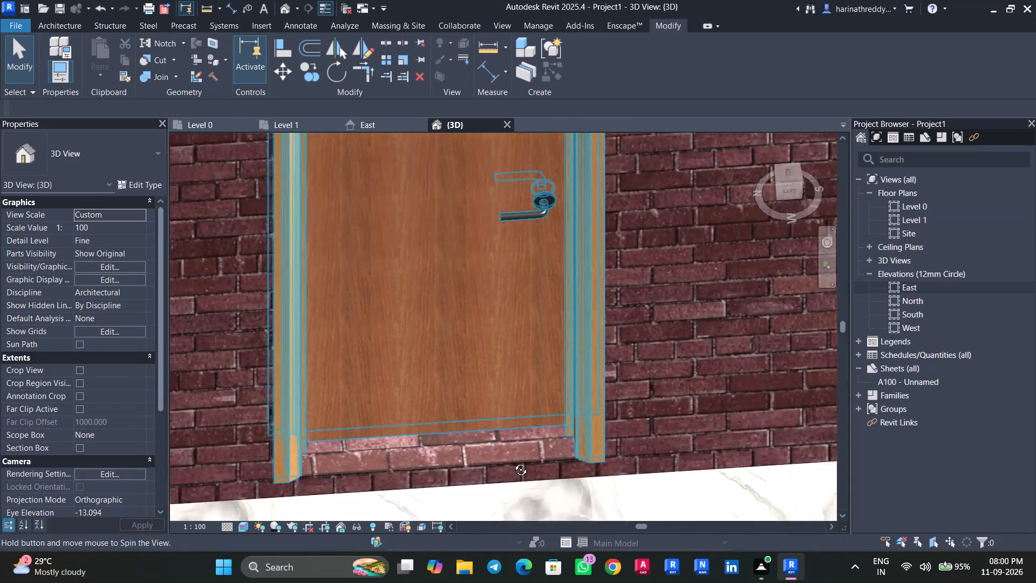
{"action": "middle_click_drag", "start_coordinate": [513, 462], "coordinate": [513, 478]}
{"action": "scroll", "coordinate": [508, 467], "scroll_direction": "down", "scroll_amount": 5}
{"action": "scroll", "coordinate": [513, 452], "scroll_direction": "up", "scroll_amount": 1}
{"action": "scroll", "coordinate": [513, 451], "scroll_direction": "down", "scroll_amount": 4}
{"action": "middle_click_drag", "start_coordinate": [541, 437], "coordinate": [517, 436], "text": "shift"}
{"action": "left_click", "coordinate": [492, 402]}
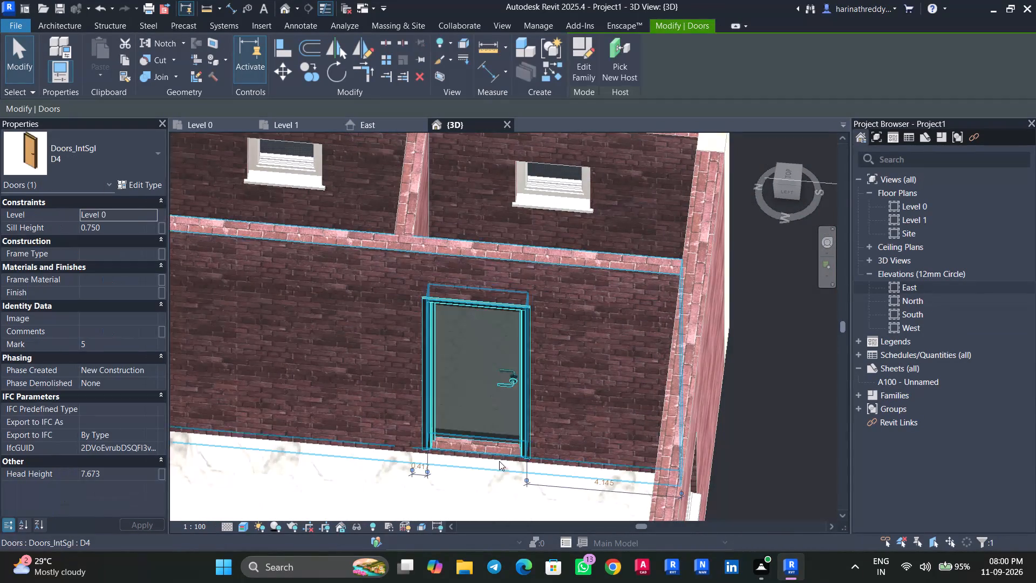
{"action": "middle_click_drag", "start_coordinate": [507, 466], "coordinate": [526, 397]}
{"action": "middle_click_drag", "start_coordinate": [523, 391], "coordinate": [540, 341], "text": "shift"}
{"action": "scroll", "coordinate": [534, 363], "scroll_direction": "up", "scroll_amount": 1, "text": "shift"}
{"action": "scroll", "coordinate": [524, 377], "scroll_direction": "up", "scroll_amount": 3}
{"action": "scroll", "coordinate": [524, 377], "scroll_direction": "down", "scroll_amount": 1}
{"action": "scroll", "coordinate": [524, 377], "scroll_direction": "up", "scroll_amount": 4}
{"action": "scroll", "coordinate": [506, 390], "scroll_direction": "down", "scroll_amount": 1}
{"action": "scroll", "coordinate": [506, 390], "scroll_direction": "up", "scroll_amount": 7}
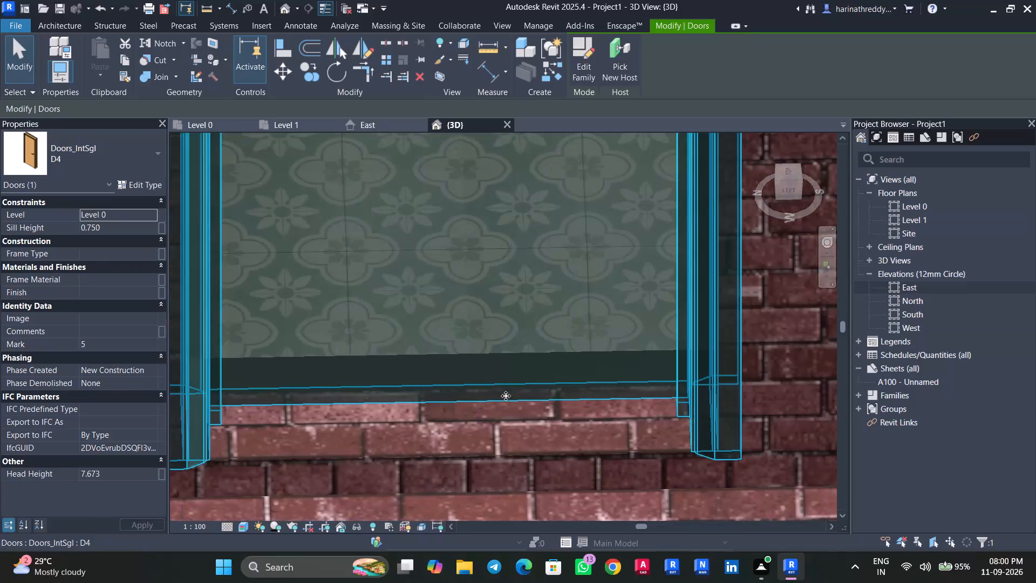
{"action": "left_click", "coordinate": [135, 231]}
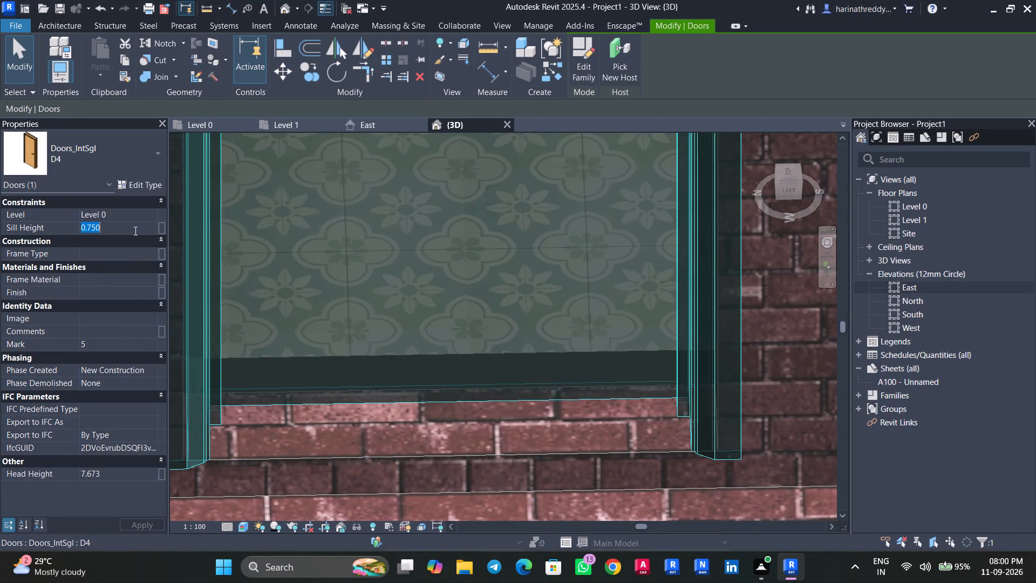
{"action": "type", "text": "1'"}
{"action": "key", "text": "Return"}
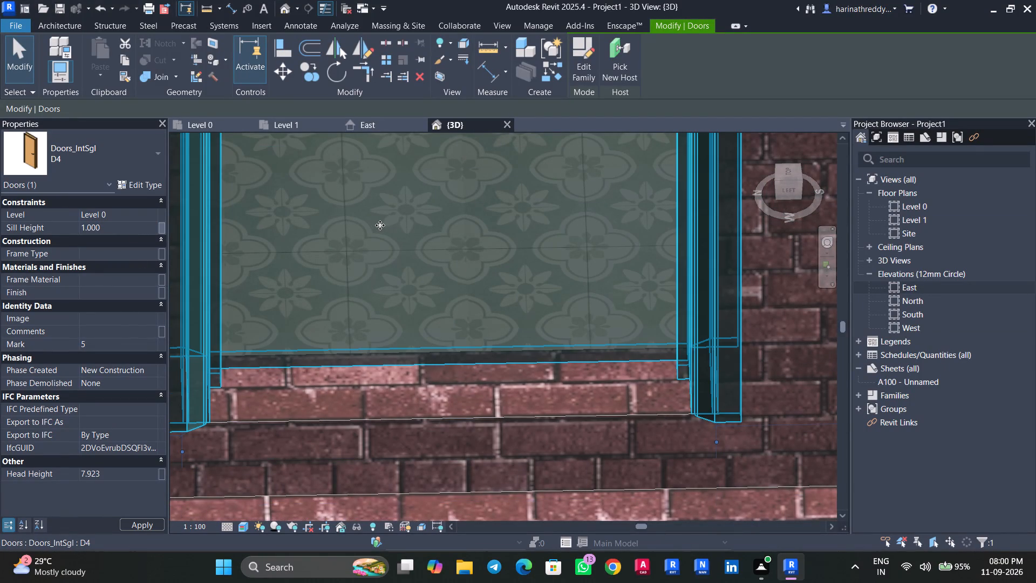
{"action": "key", "text": "Escape"}
Set the Sill Height of the D5 toilet door in the adjoining bedroom to 1'.
{"action": "scroll", "coordinate": [391, 324], "scroll_direction": "down", "scroll_amount": 11}
{"action": "middle_click_drag", "start_coordinate": [425, 380], "coordinate": [425, 404], "text": "shift"}
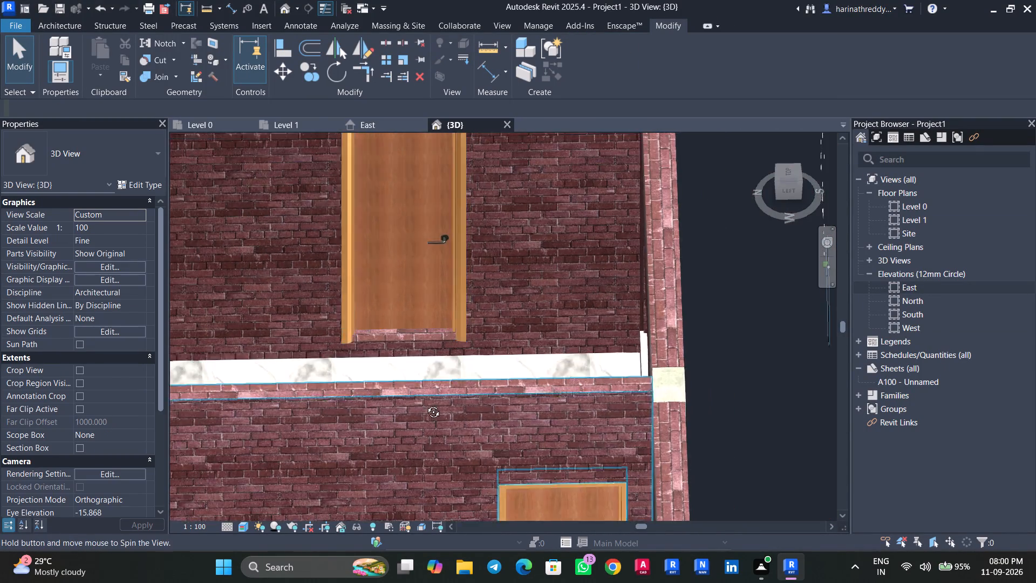
{"action": "middle_click_drag", "start_coordinate": [425, 404], "coordinate": [352, 411], "text": "shift"}
{"action": "scroll", "coordinate": [351, 405], "scroll_direction": "down", "scroll_amount": 6}
{"action": "middle_click_drag", "start_coordinate": [332, 373], "coordinate": [329, 471]}
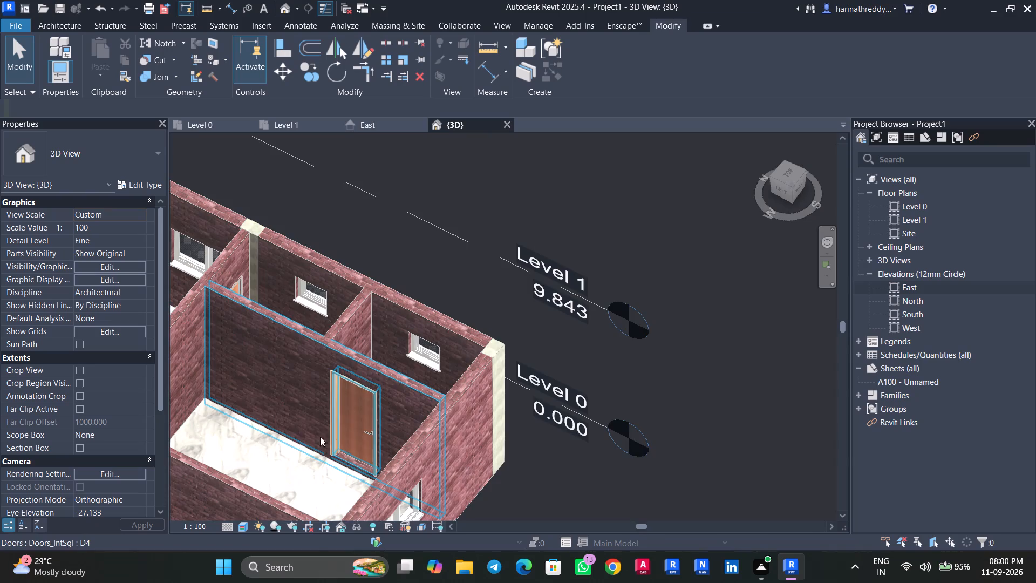
{"action": "middle_click_drag", "start_coordinate": [318, 472], "coordinate": [566, 467], "text": "shift"}
{"action": "middle_click_drag", "start_coordinate": [531, 446], "coordinate": [576, 304]}
{"action": "scroll", "coordinate": [366, 467], "scroll_direction": "up", "scroll_amount": 6}
{"action": "scroll", "coordinate": [386, 447], "scroll_direction": "down", "scroll_amount": 1}
{"action": "scroll", "coordinate": [386, 447], "scroll_direction": "up", "scroll_amount": 2}
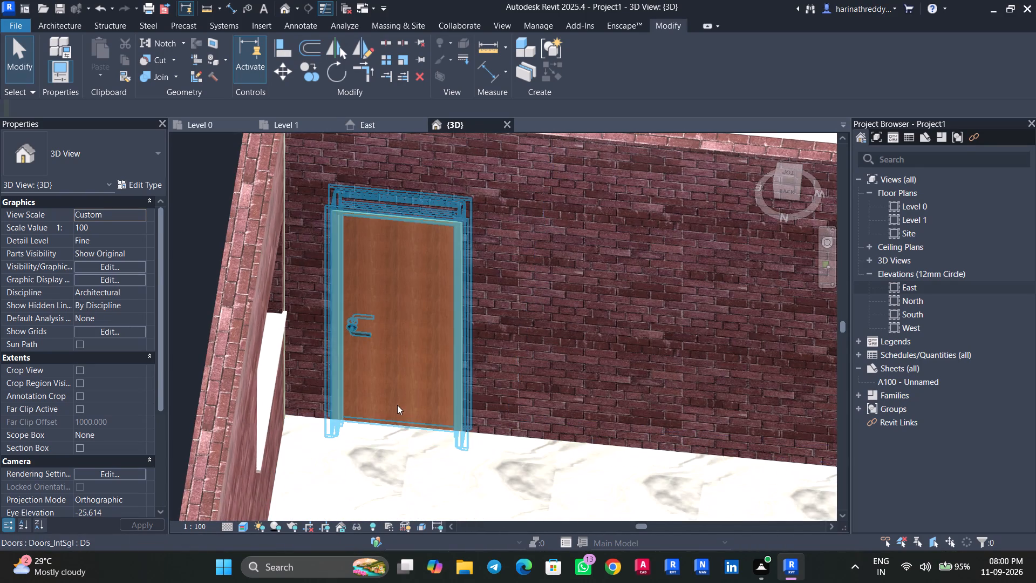
{"action": "left_click", "coordinate": [401, 398]}
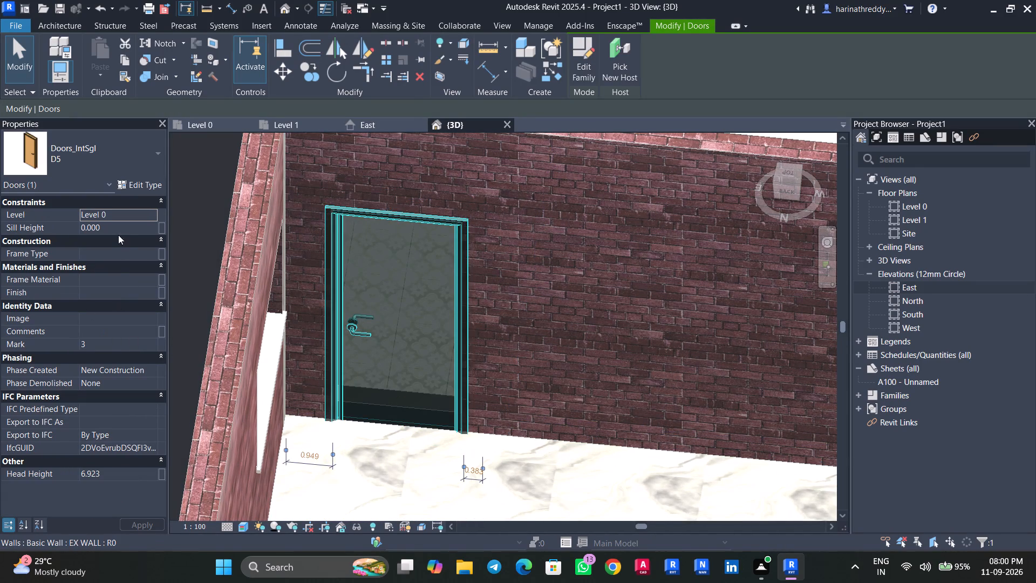
{"action": "left_click", "coordinate": [124, 228]}
{"action": "type", "text": "1'"}
{"action": "key", "text": "Return"}
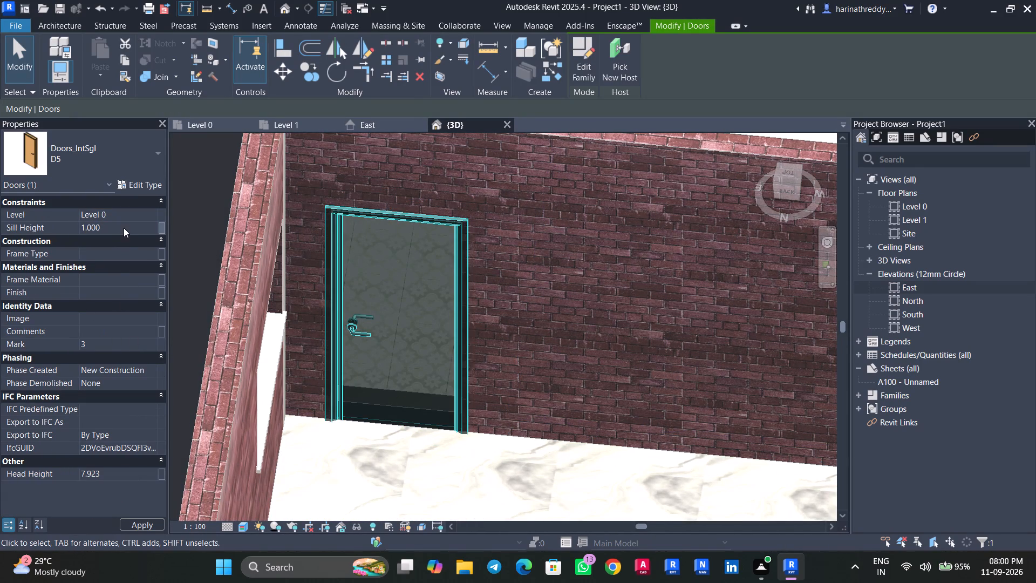
Examine the base of the D5 door up close against the bedroom floor and the raised toilet floor.
{"action": "scroll", "coordinate": [421, 419], "scroll_direction": "up", "scroll_amount": 8}
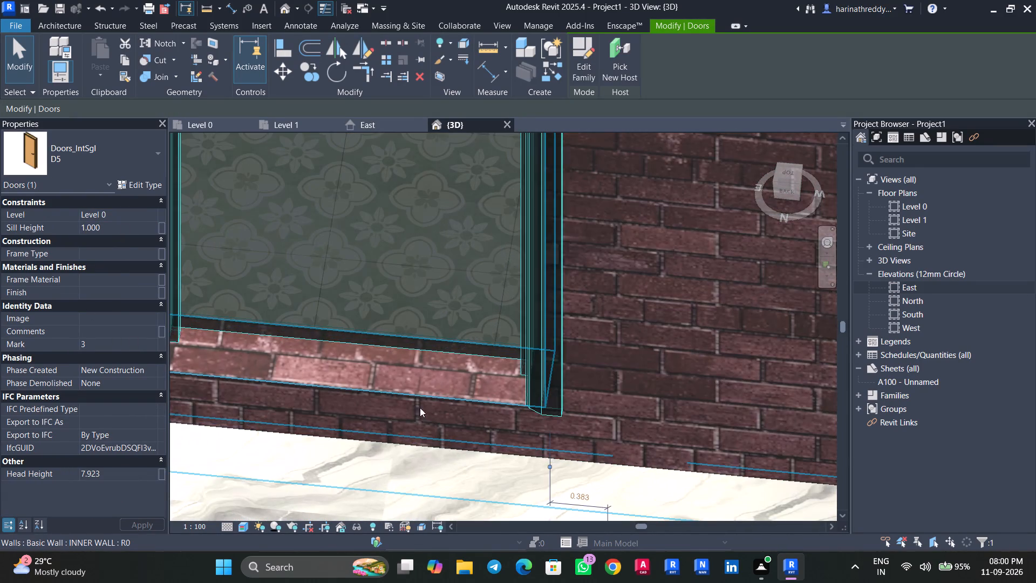
{"action": "key", "text": "Escape"}
{"action": "left_click", "coordinate": [443, 334]}
{"action": "scroll", "coordinate": [439, 352], "scroll_direction": "up", "scroll_amount": 9}
{"action": "middle_click_drag", "start_coordinate": [436, 397], "coordinate": [444, 389], "text": "shift"}
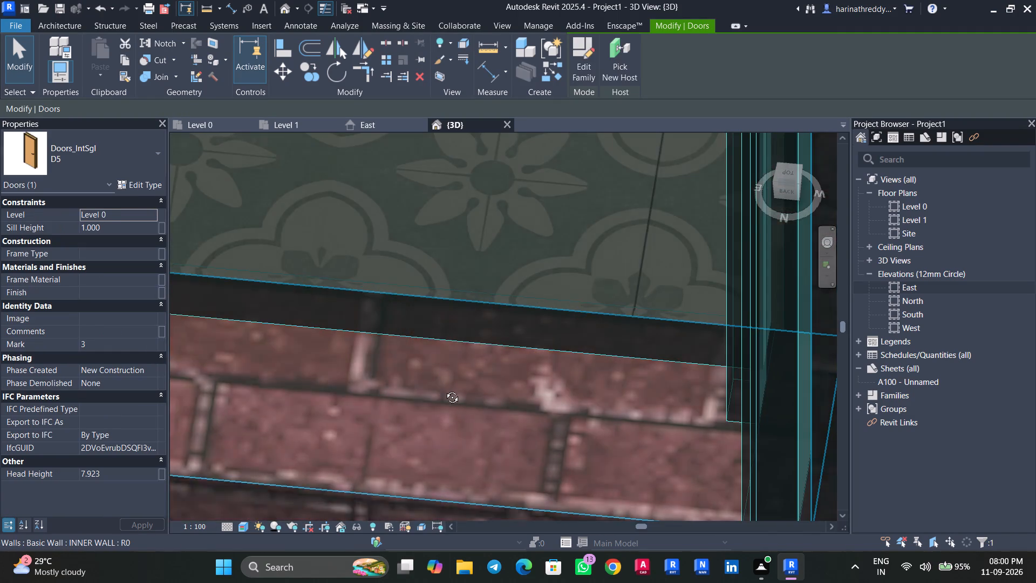
{"action": "middle_click_drag", "start_coordinate": [444, 389], "coordinate": [455, 334], "text": "shift"}
{"action": "middle_click_drag", "start_coordinate": [453, 357], "coordinate": [452, 260]}
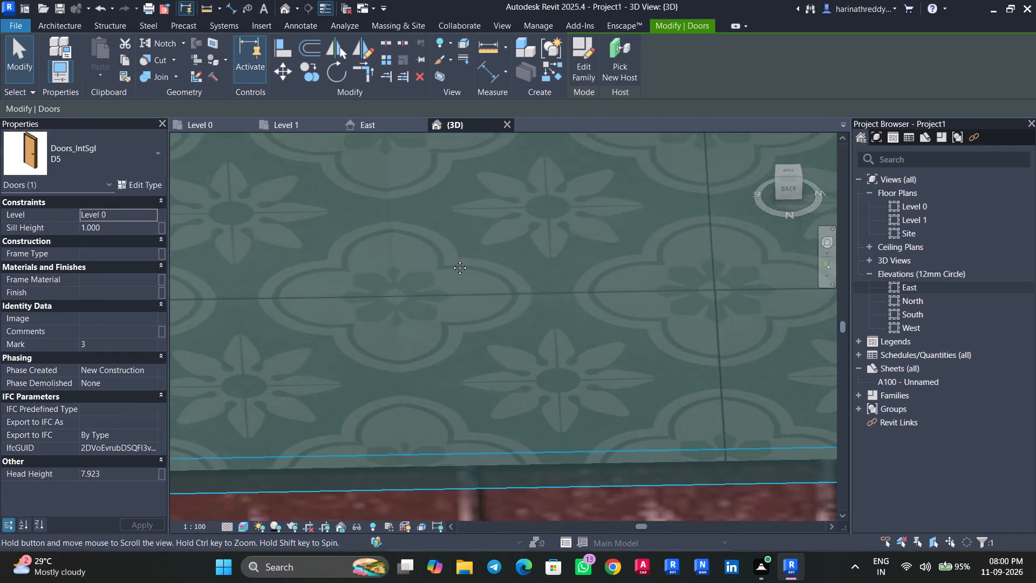
{"action": "middle_click_drag", "start_coordinate": [452, 260], "coordinate": [452, 227]}
{"action": "middle_click_drag", "start_coordinate": [467, 265], "coordinate": [467, 296], "text": "shift"}
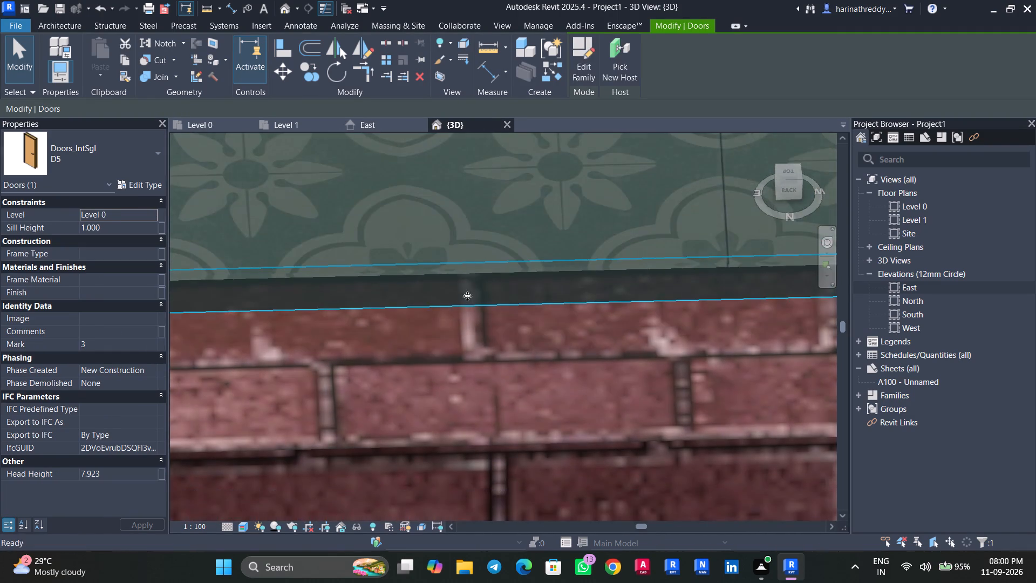
{"action": "middle_click_drag", "start_coordinate": [467, 300], "coordinate": [453, 402]}
{"action": "middle_click_drag", "start_coordinate": [453, 402], "coordinate": [455, 426], "text": "shift"}
{"action": "key", "text": "Escape"}
{"action": "scroll", "coordinate": [452, 419], "scroll_direction": "down", "scroll_amount": 14}
{"action": "scroll", "coordinate": [450, 411], "scroll_direction": "up", "scroll_amount": 1}
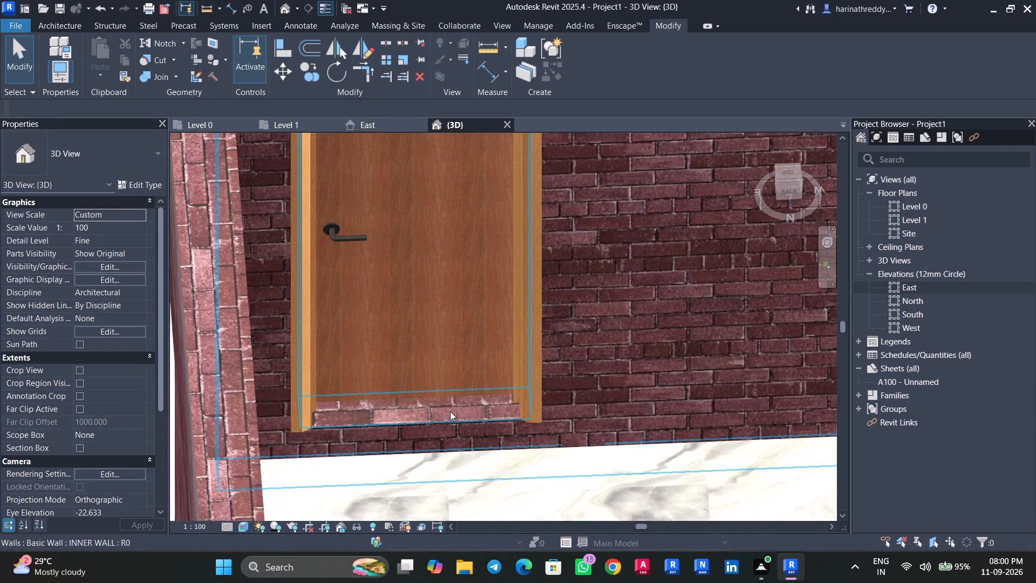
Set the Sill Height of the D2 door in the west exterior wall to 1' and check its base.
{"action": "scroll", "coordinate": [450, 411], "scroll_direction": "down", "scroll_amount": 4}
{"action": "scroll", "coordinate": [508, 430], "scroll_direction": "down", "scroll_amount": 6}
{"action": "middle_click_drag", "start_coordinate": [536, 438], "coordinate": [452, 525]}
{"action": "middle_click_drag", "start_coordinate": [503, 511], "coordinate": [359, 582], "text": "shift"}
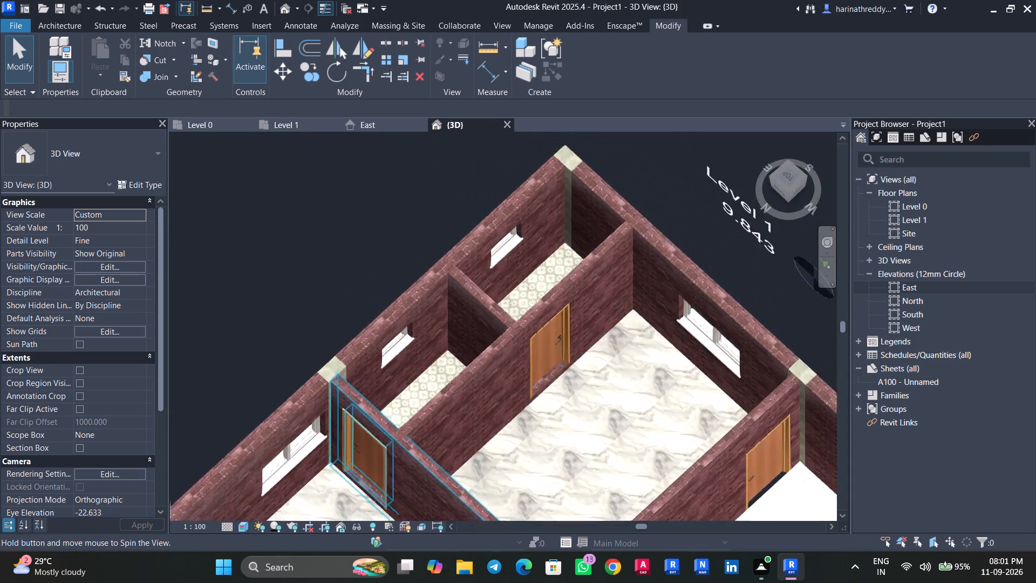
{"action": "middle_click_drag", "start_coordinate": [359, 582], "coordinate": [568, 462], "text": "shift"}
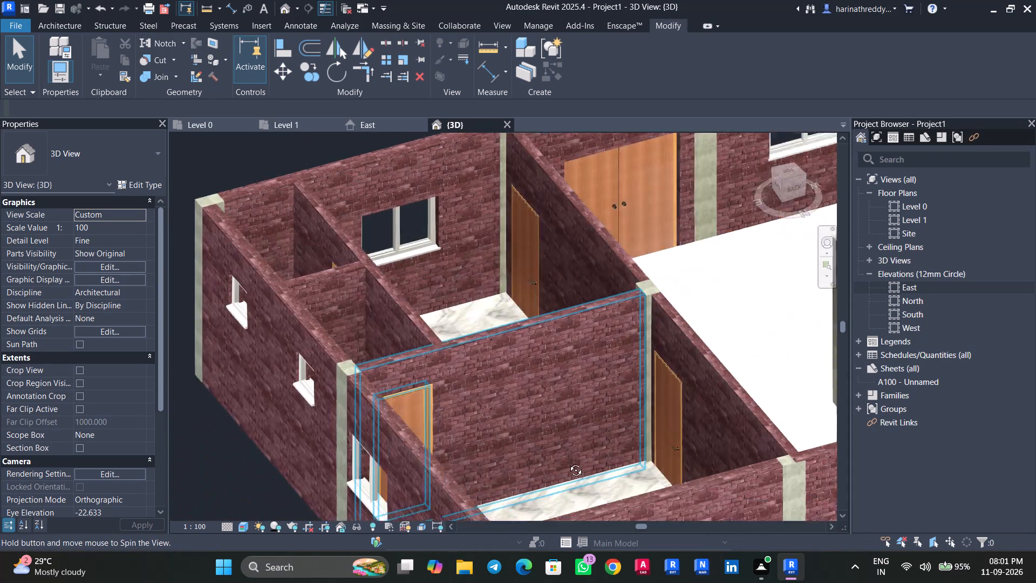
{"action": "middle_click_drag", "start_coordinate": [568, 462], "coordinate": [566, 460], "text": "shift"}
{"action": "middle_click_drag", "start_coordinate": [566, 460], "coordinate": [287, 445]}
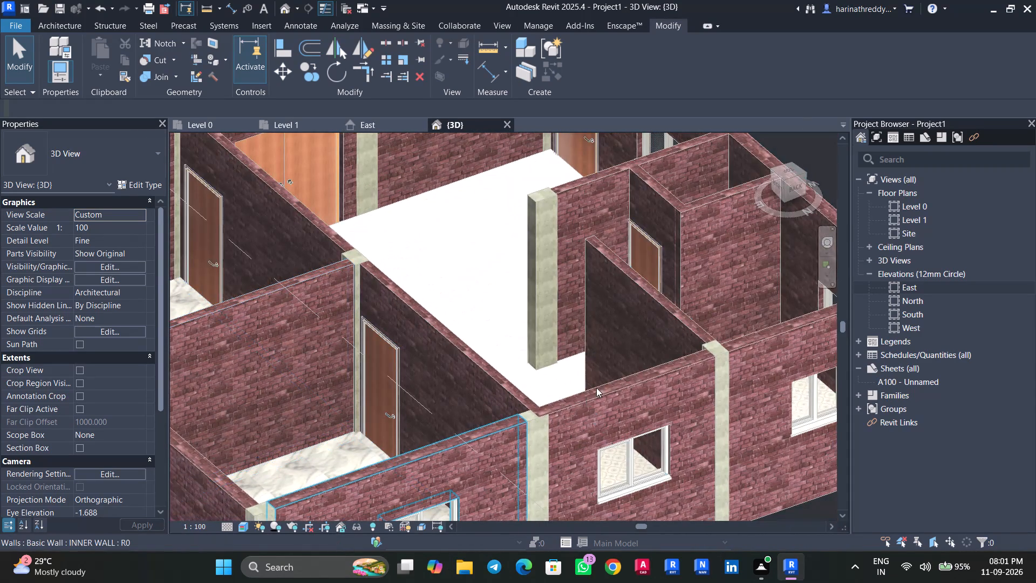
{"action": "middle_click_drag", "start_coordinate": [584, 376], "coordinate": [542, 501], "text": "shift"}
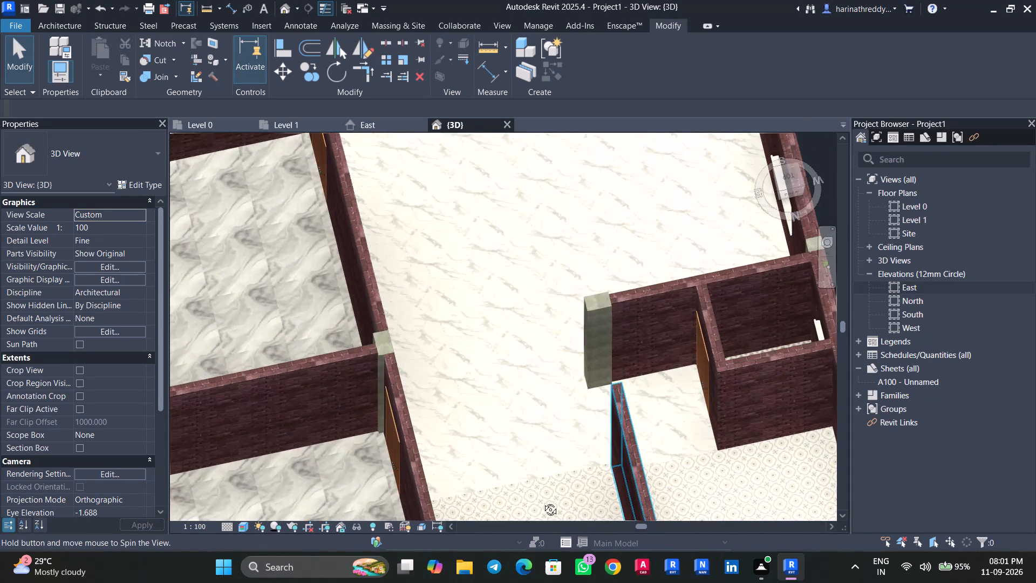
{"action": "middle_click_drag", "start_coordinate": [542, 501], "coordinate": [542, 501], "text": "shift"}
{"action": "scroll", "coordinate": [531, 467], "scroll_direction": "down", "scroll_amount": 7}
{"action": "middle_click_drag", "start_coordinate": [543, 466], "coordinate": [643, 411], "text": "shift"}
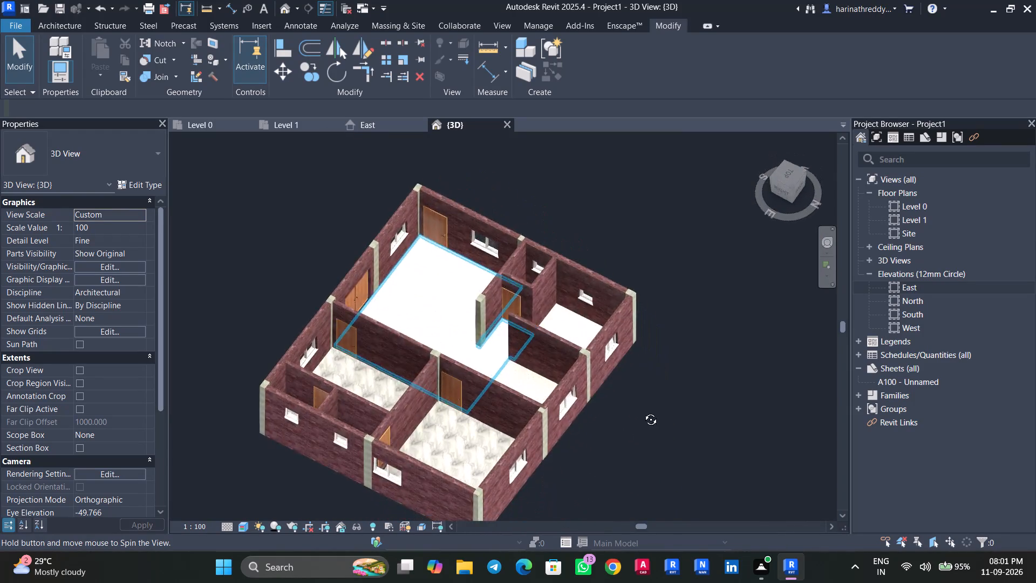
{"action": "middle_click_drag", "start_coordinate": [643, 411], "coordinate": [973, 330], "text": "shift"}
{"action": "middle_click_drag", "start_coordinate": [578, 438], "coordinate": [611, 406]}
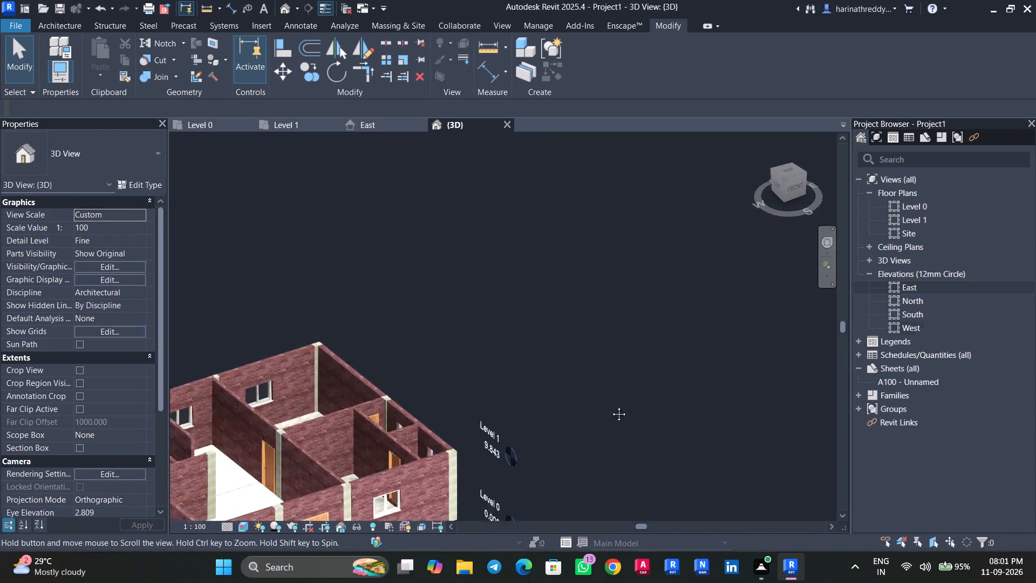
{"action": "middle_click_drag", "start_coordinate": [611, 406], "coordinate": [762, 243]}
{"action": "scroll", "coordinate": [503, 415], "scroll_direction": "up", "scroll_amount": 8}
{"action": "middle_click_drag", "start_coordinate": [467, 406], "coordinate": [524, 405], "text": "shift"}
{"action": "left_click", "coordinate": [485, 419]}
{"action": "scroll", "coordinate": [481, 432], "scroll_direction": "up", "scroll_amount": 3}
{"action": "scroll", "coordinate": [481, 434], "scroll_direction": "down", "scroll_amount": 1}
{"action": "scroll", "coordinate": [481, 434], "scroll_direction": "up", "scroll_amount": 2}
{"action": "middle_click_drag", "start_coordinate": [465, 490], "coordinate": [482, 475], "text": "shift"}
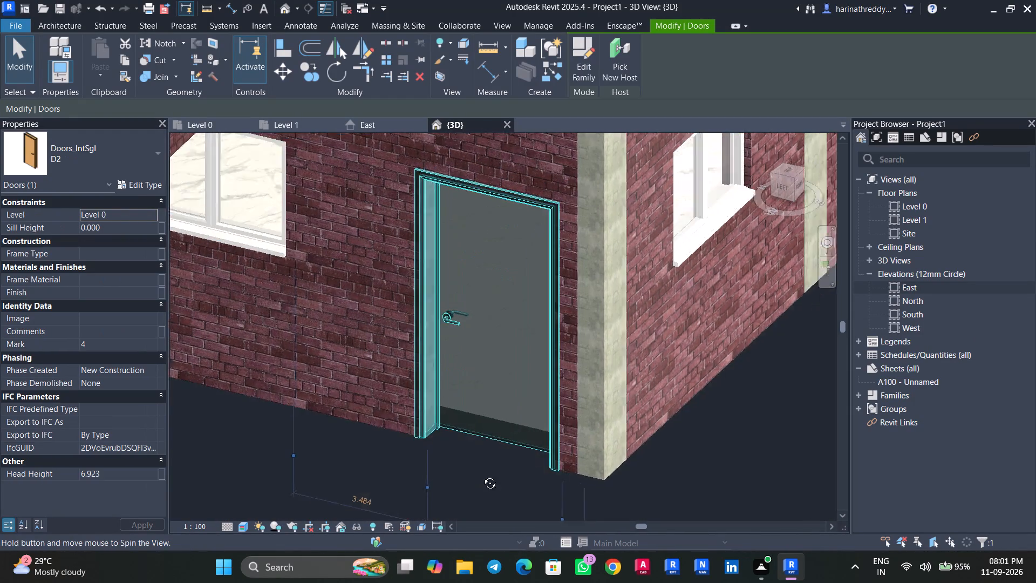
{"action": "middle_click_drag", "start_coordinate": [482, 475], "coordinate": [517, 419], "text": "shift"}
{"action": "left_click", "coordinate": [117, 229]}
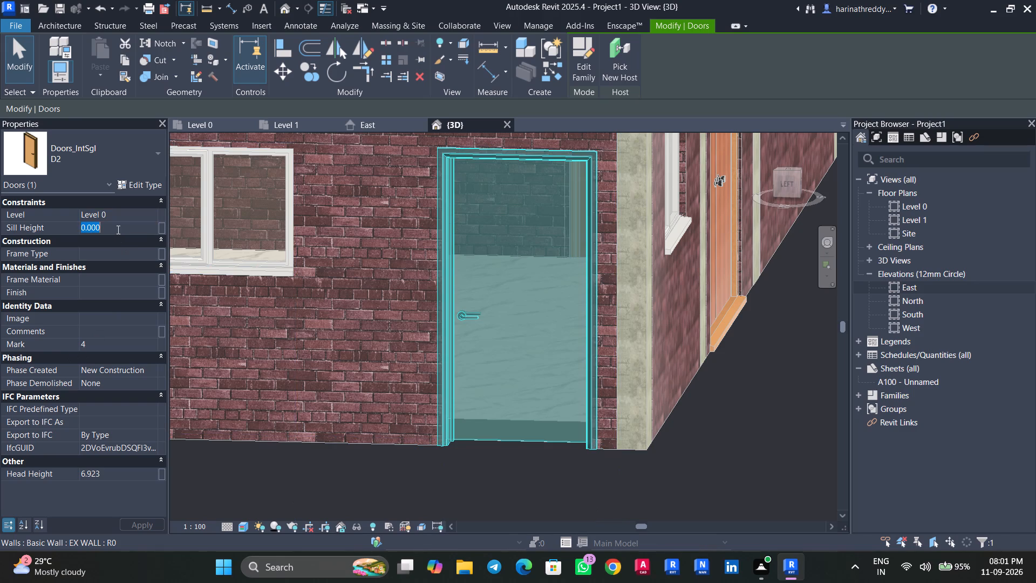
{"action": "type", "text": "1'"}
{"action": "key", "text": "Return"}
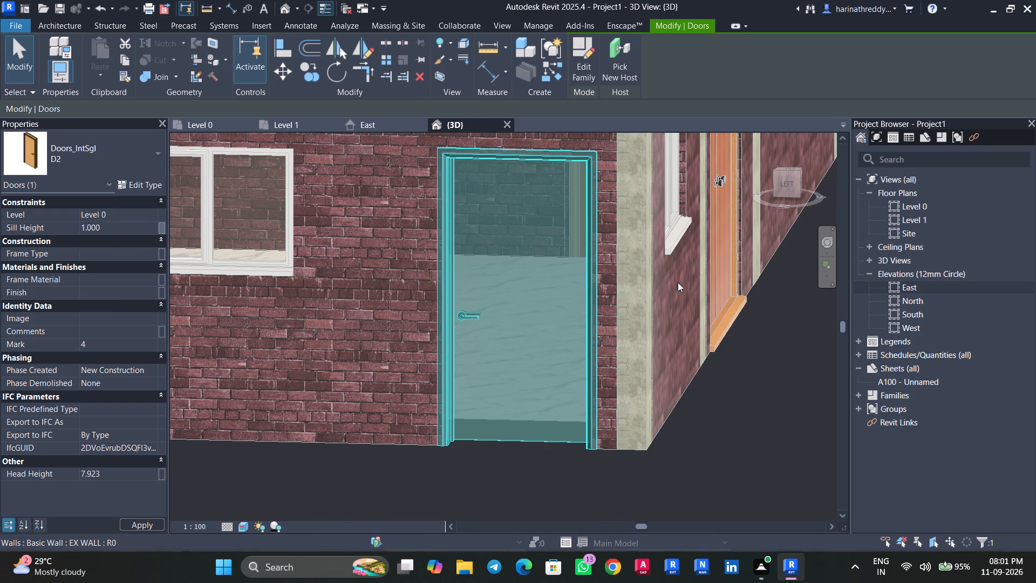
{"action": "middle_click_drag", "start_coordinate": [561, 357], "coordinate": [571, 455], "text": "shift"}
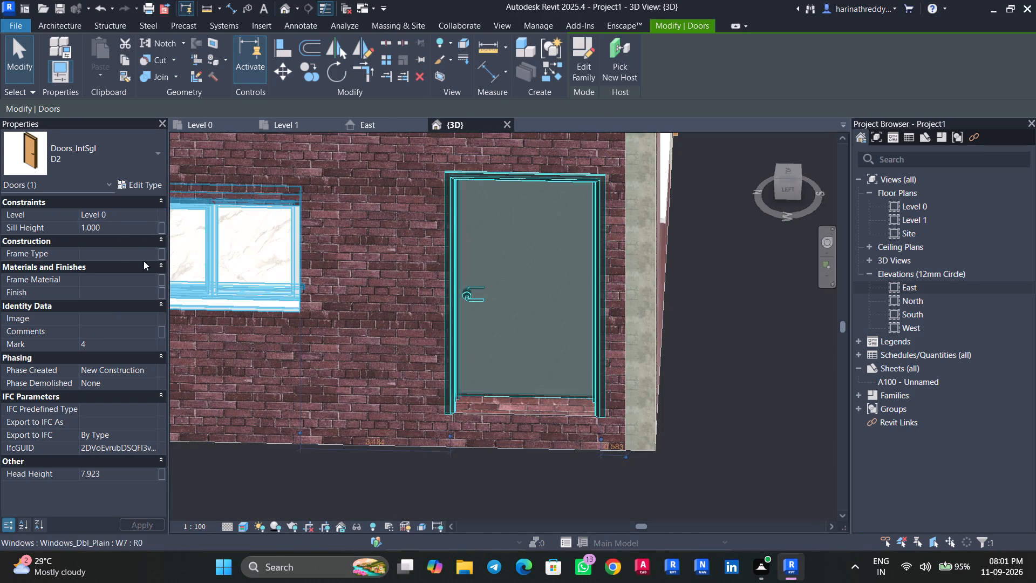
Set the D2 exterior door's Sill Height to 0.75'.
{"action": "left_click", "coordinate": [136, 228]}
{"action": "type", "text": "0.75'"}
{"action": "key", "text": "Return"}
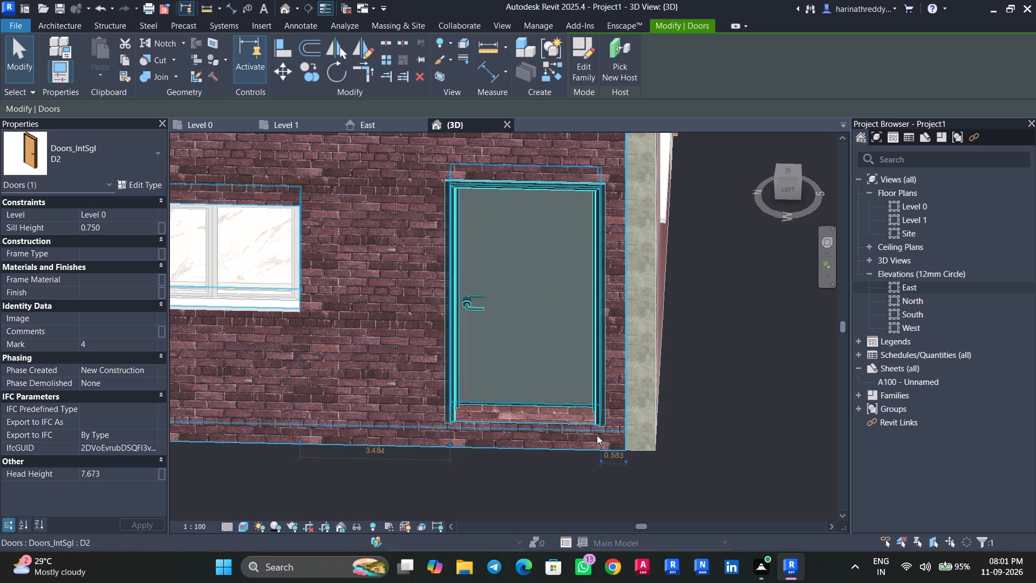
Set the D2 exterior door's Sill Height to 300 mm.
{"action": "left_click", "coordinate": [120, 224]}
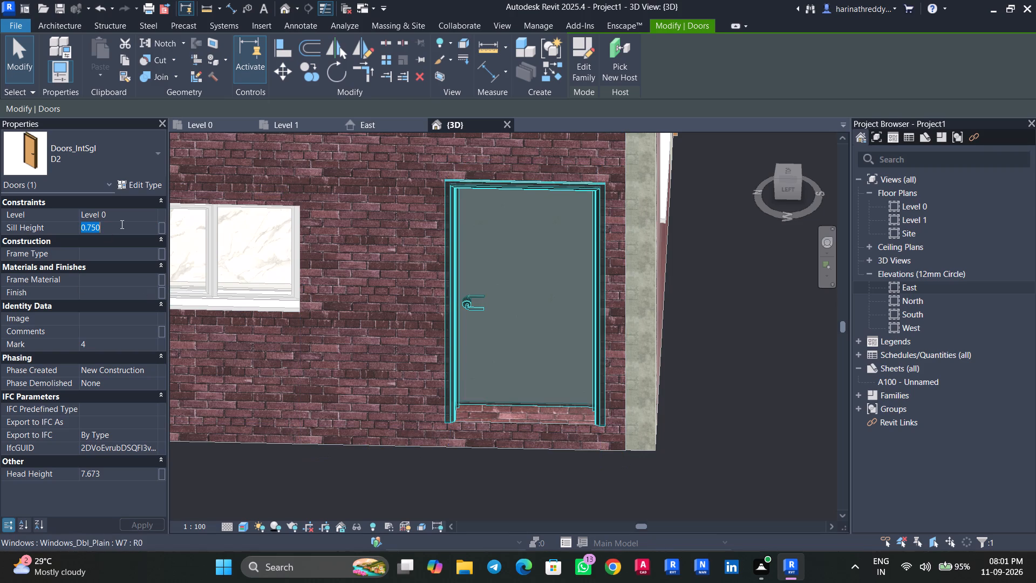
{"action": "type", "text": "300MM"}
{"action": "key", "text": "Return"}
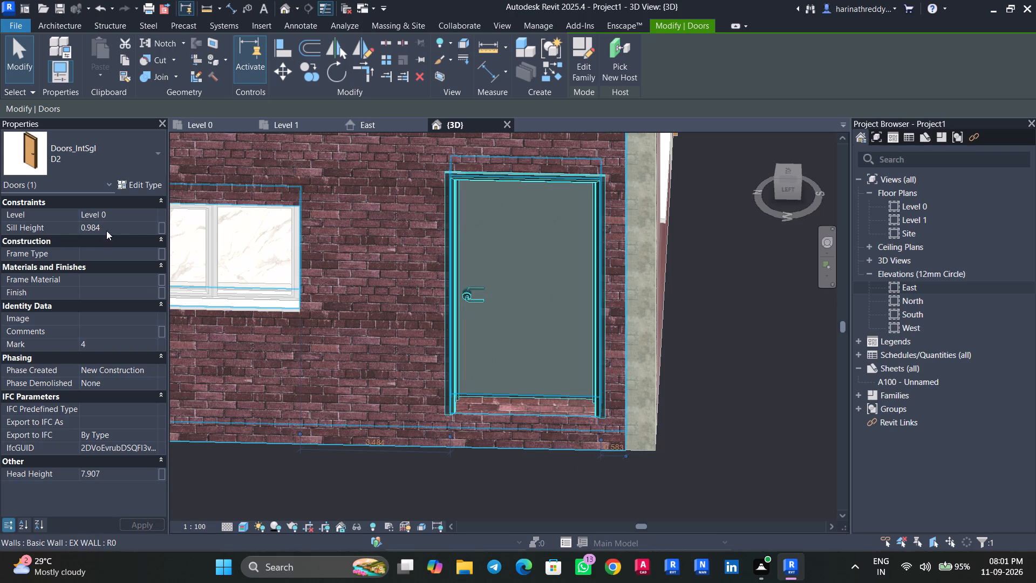
Set the D2 exterior door's Sill Height to 150 mm.
{"action": "left_click", "coordinate": [106, 231]}
{"action": "left_click_drag", "start_coordinate": [108, 230], "coordinate": [10, 227]}
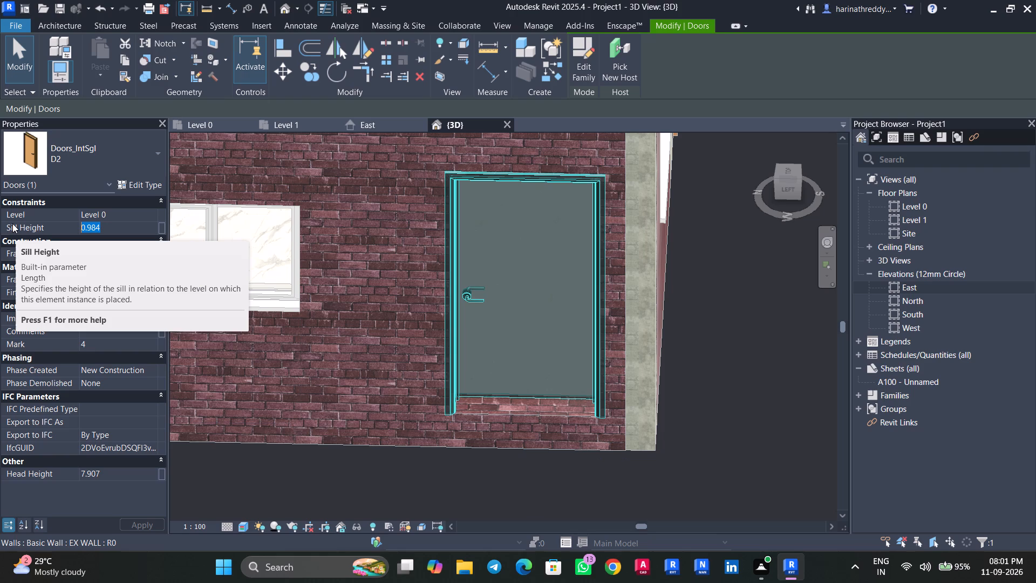
{"action": "type", "text": "150MM"}
{"action": "key", "text": "Return"}
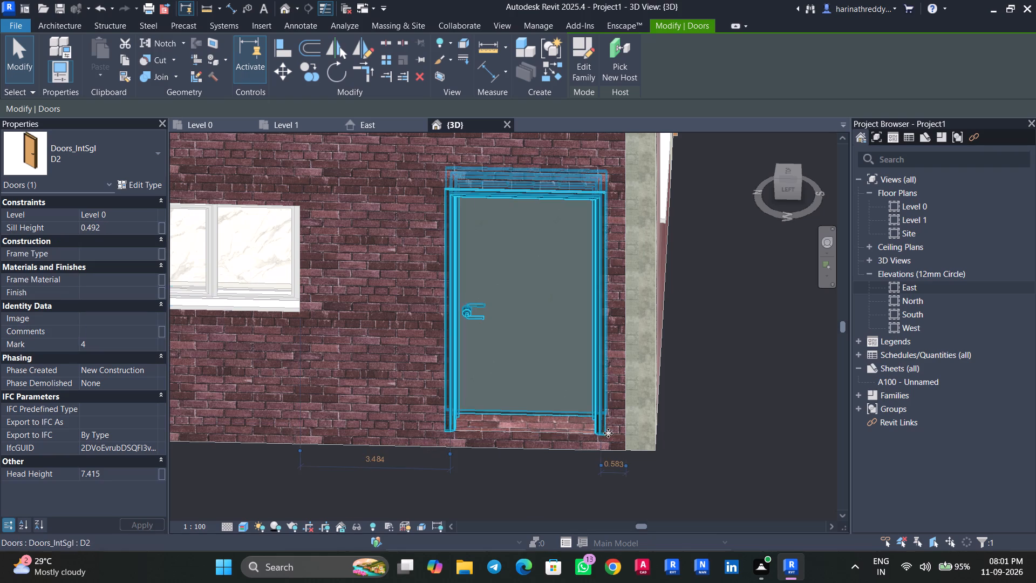
{"action": "key", "text": "Escape"}
Set the Sill Height of the D3 interior door, beside the living room's white floor, to 150 mm.
{"action": "scroll", "coordinate": [758, 467], "scroll_direction": "down", "scroll_amount": 6}
{"action": "scroll", "coordinate": [546, 453], "scroll_direction": "down", "scroll_amount": 4}
{"action": "middle_click_drag", "start_coordinate": [728, 459], "coordinate": [715, 459], "text": "shift"}
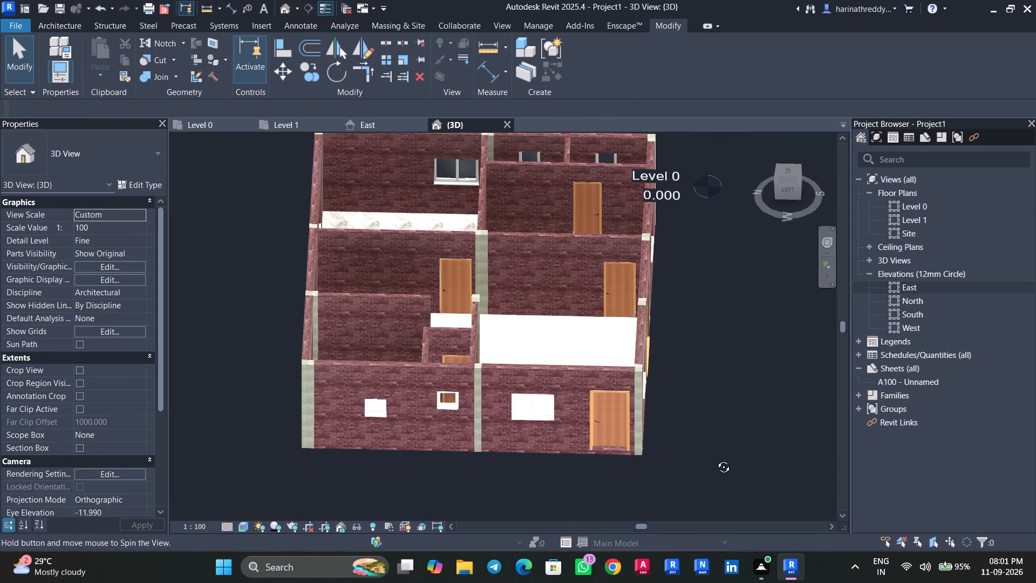
{"action": "middle_click_drag", "start_coordinate": [715, 459], "coordinate": [755, 470], "text": "shift"}
{"action": "scroll", "coordinate": [570, 286], "scroll_direction": "up", "scroll_amount": 2}
{"action": "scroll", "coordinate": [571, 284], "scroll_direction": "down", "scroll_amount": 2}
{"action": "scroll", "coordinate": [571, 284], "scroll_direction": "up", "scroll_amount": 2}
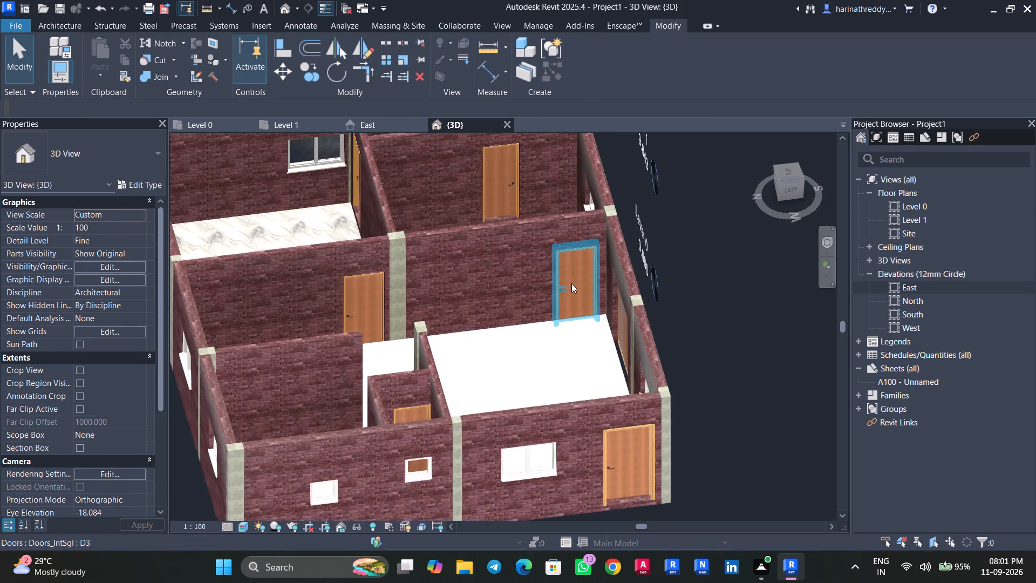
{"action": "left_click", "coordinate": [571, 283]}
{"action": "scroll", "coordinate": [571, 291], "scroll_direction": "up", "scroll_amount": 9}
{"action": "scroll", "coordinate": [571, 291], "scroll_direction": "down", "scroll_amount": 5}
{"action": "scroll", "coordinate": [571, 291], "scroll_direction": "up", "scroll_amount": 1}
{"action": "scroll", "coordinate": [571, 291], "scroll_direction": "down", "scroll_amount": 2}
{"action": "type", "text": "SA"}
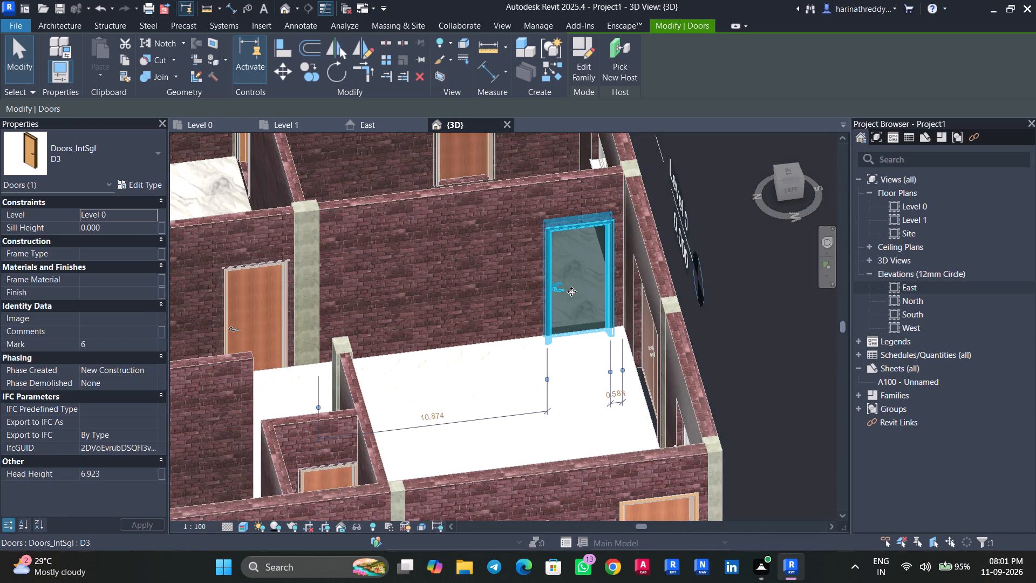
{"action": "scroll", "coordinate": [571, 291], "scroll_direction": "down", "scroll_amount": 2}
{"action": "scroll", "coordinate": [571, 291], "scroll_direction": "up", "scroll_amount": 1}
{"action": "scroll", "coordinate": [571, 291], "scroll_direction": "down", "scroll_amount": 1}
{"action": "left_click", "coordinate": [110, 227]}
{"action": "type", "text": "150,"}
{"action": "key", "text": "BackSpace"}
{"action": "key", "text": "BackSpace"}
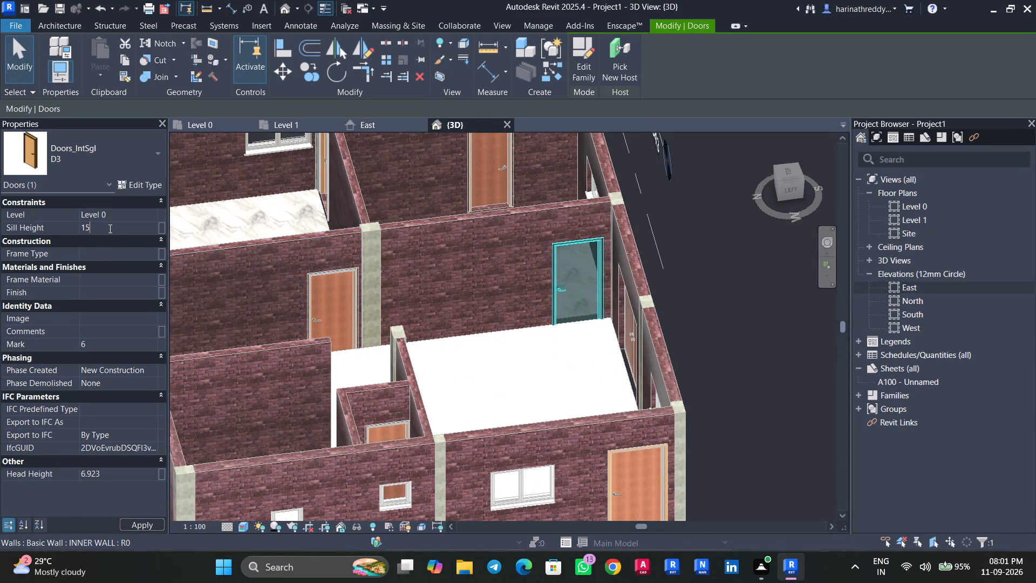
{"action": "type", "text": "0MM"}
{"action": "key", "text": "Return"}
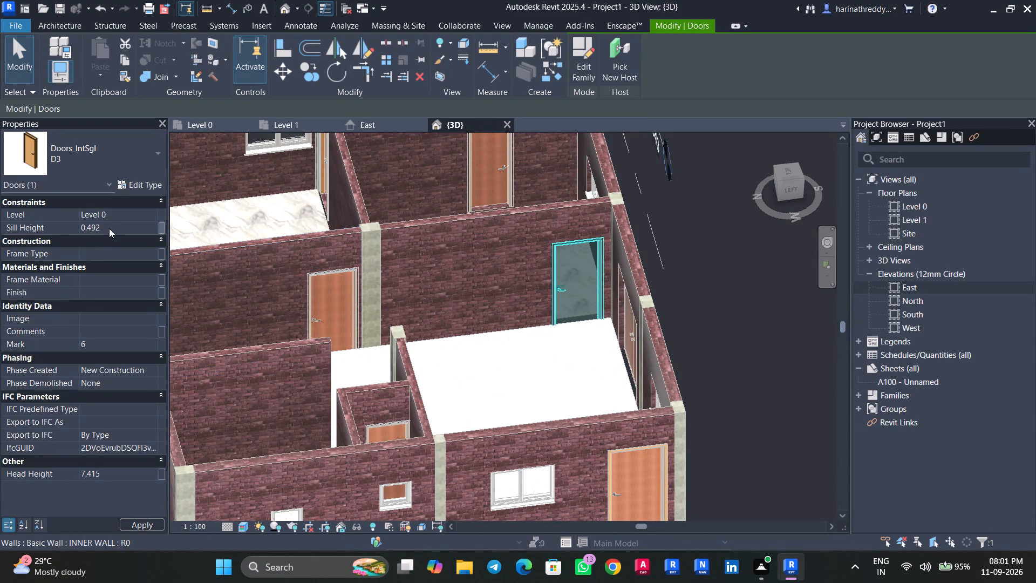
{"action": "key", "text": "Escape"}
Set the D6 interior door's Sill Height to 150 mm.
{"action": "left_click", "coordinate": [338, 301]}
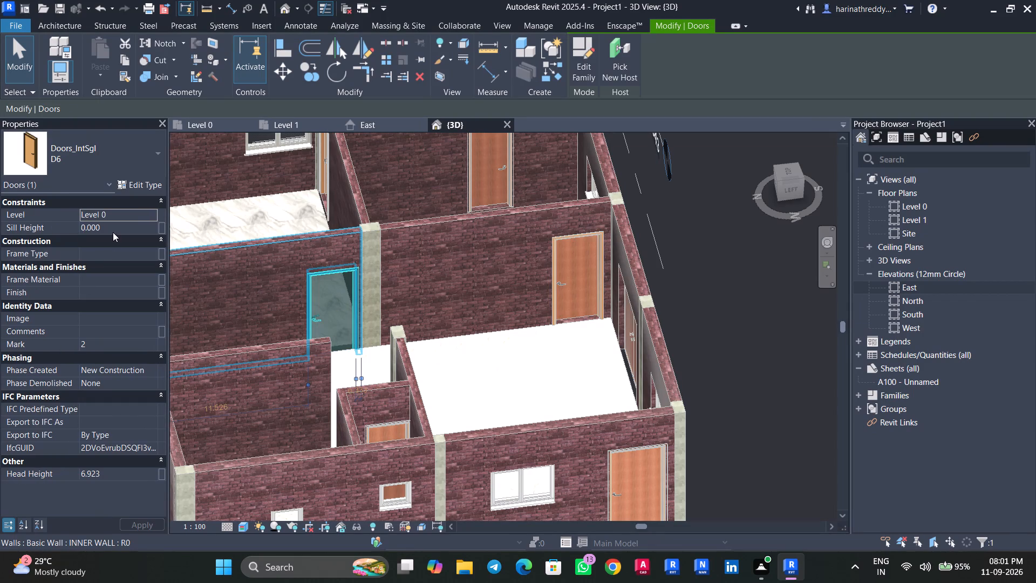
{"action": "left_click", "coordinate": [113, 232]}
{"action": "type", "text": "150"}
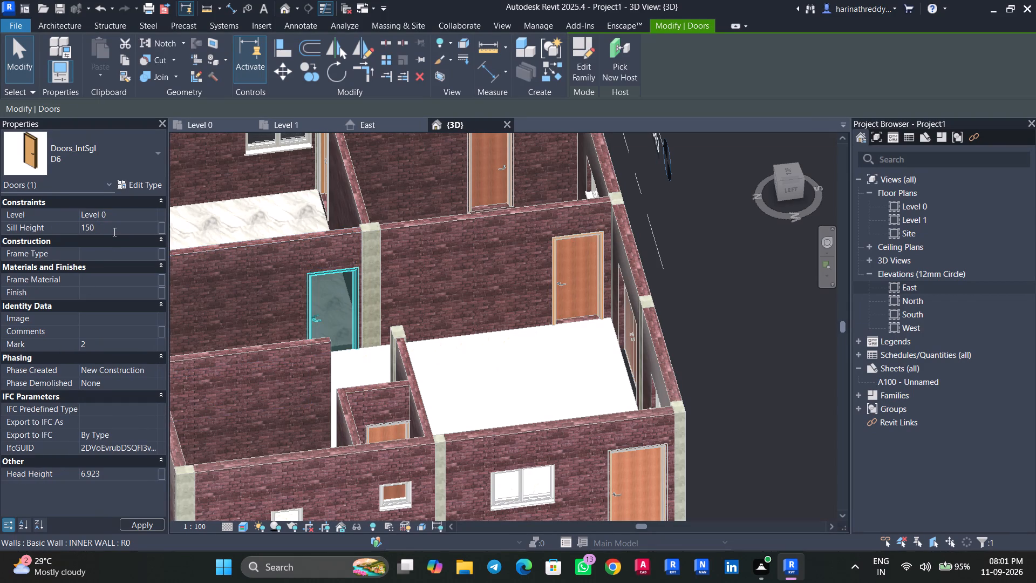
{"action": "type", "text": "MM"}
{"action": "key", "text": "Return"}
{"action": "key", "text": "Escape"}
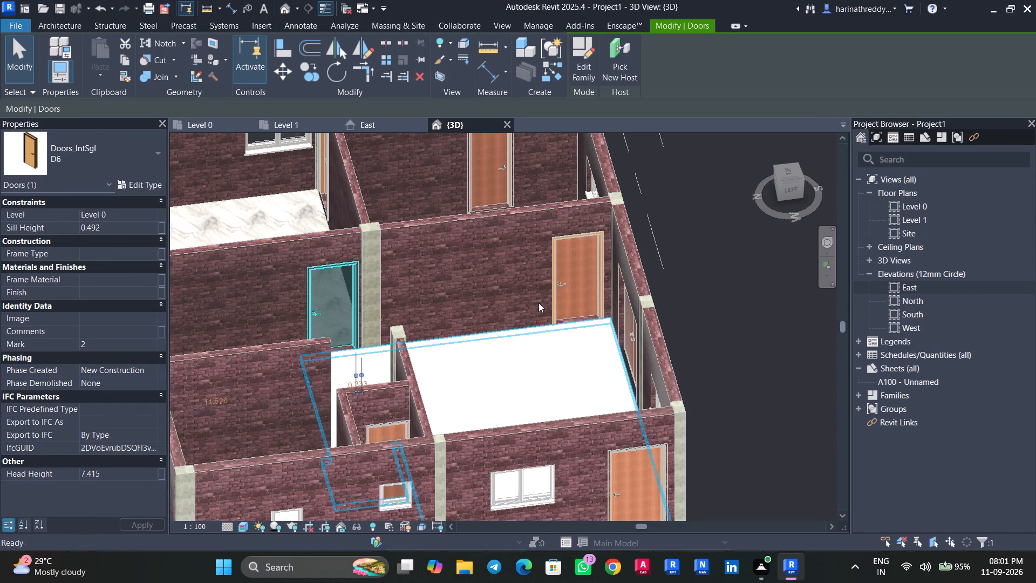
Set the Sill Height of the D7 door in the small enclosed room by the west wall to 150 mm.
{"action": "middle_click_drag", "start_coordinate": [535, 334], "coordinate": [517, 541]}
{"action": "left_click", "coordinate": [485, 380]}
{"action": "scroll", "coordinate": [483, 383], "scroll_direction": "up", "scroll_amount": 5}
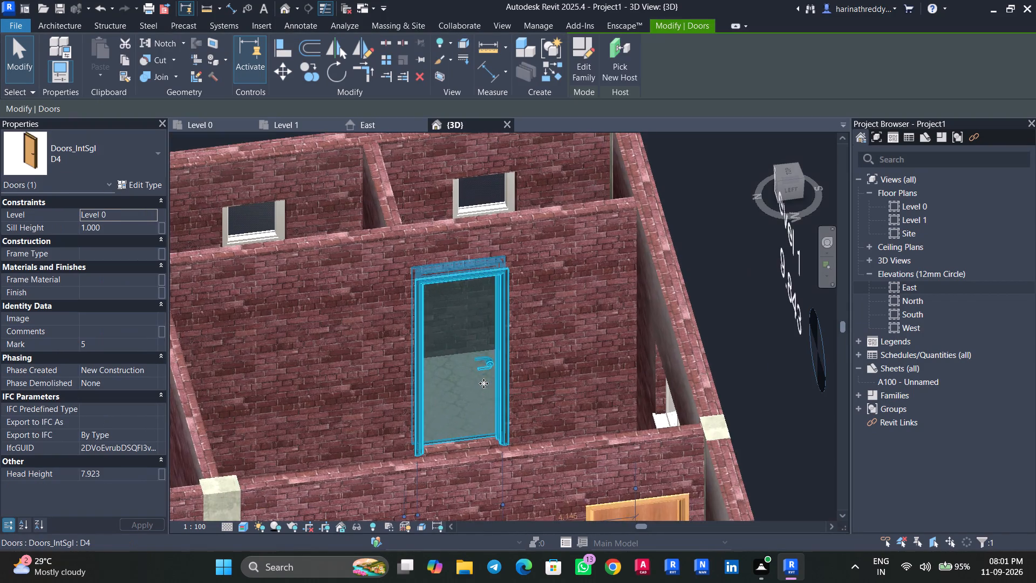
{"action": "key", "text": "Escape"}
{"action": "scroll", "coordinate": [472, 430], "scroll_direction": "down", "scroll_amount": 8}
{"action": "middle_click_drag", "start_coordinate": [476, 428], "coordinate": [524, 239]}
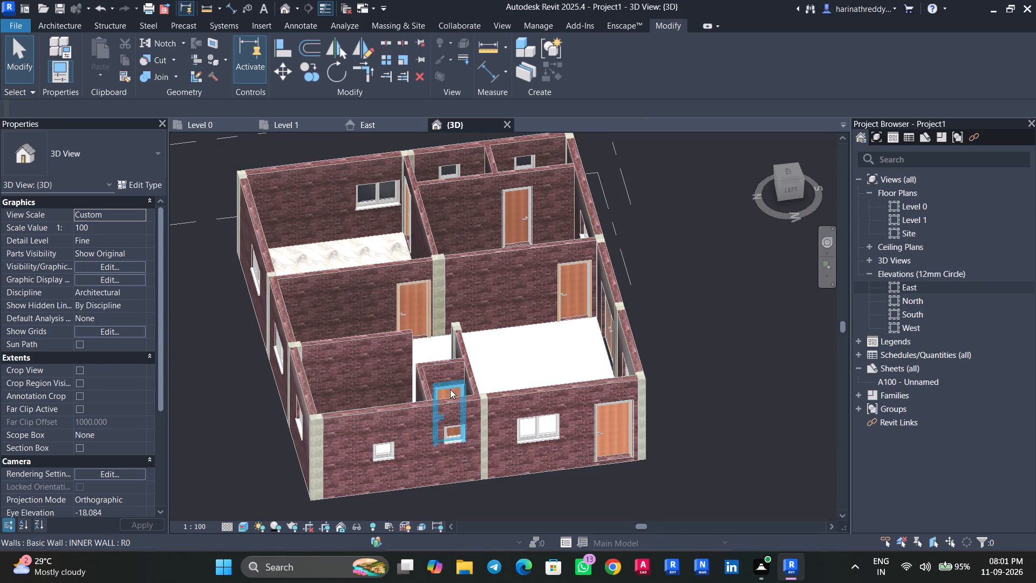
{"action": "left_click", "coordinate": [450, 389]}
{"action": "left_click", "coordinate": [110, 233]}
{"action": "type", "text": "150"}
{"action": "type", "text": "MM"}
{"action": "key", "text": "Return"}
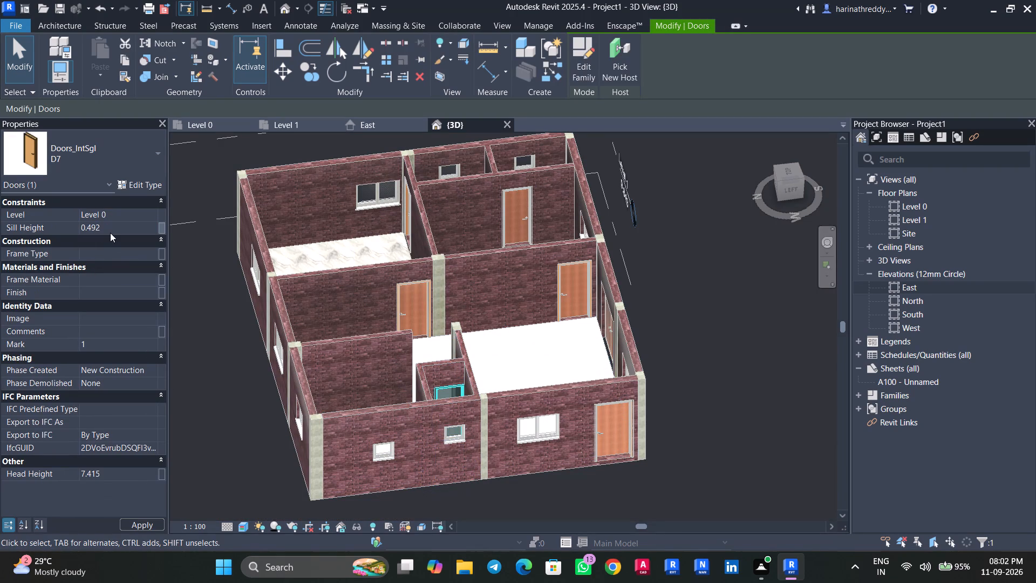
{"action": "key", "text": "Escape"}
Examine the Sill Heights of the D2, D6 and D7 doors and how their bases meet the floors.
{"action": "left_click", "coordinate": [617, 442]}
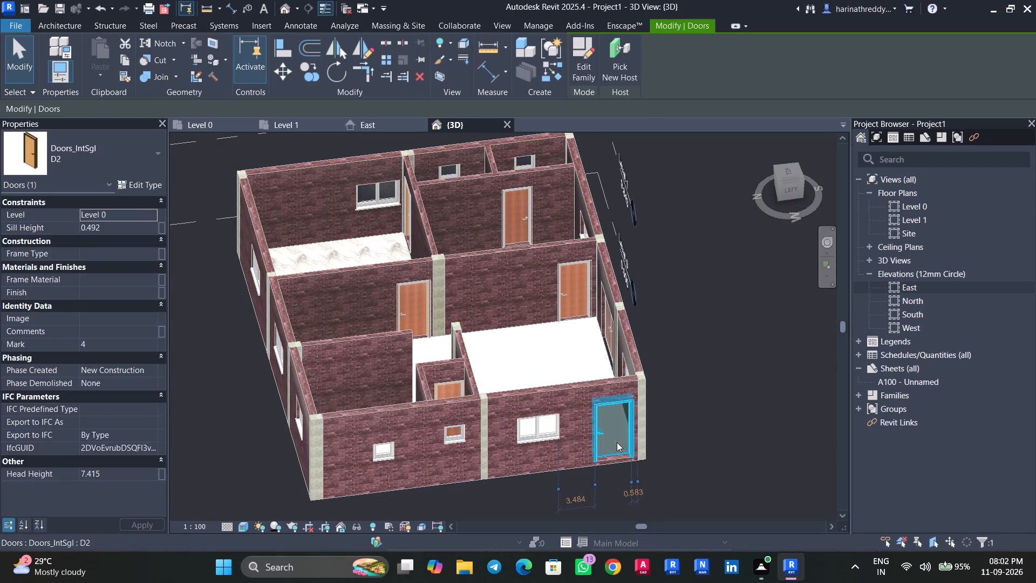
{"action": "key", "text": "Escape"}
{"action": "left_click", "coordinate": [425, 305]}
{"action": "scroll", "coordinate": [424, 306], "scroll_direction": "up", "scroll_amount": 7}
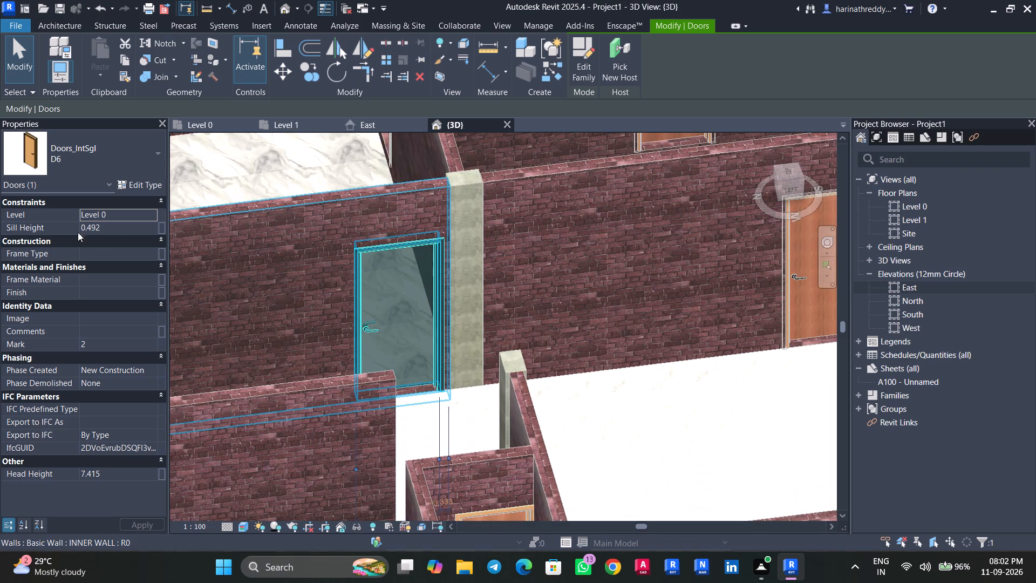
{"action": "middle_click_drag", "start_coordinate": [454, 361], "coordinate": [439, 385], "text": "shift"}
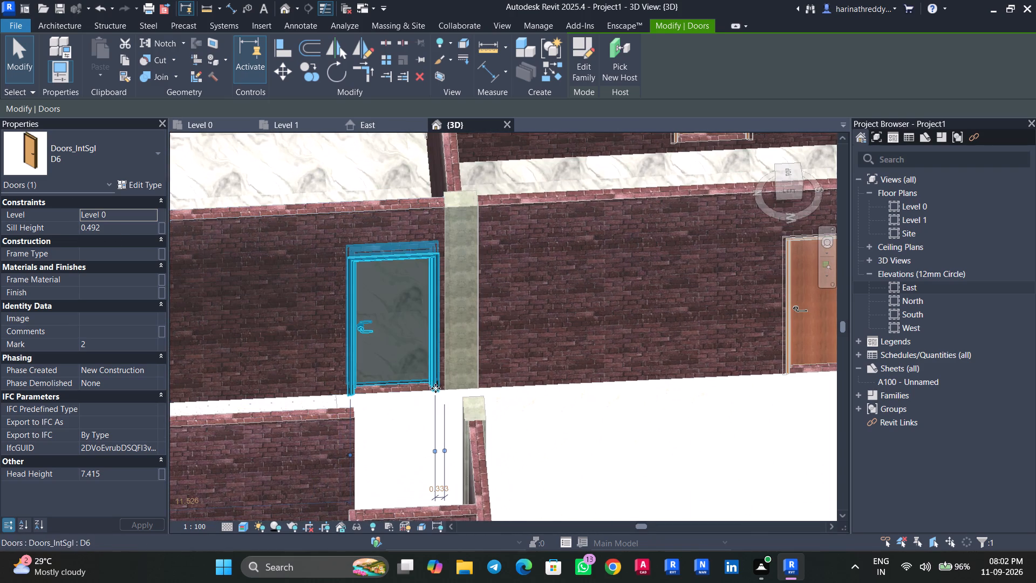
{"action": "key", "text": "Escape"}
{"action": "scroll", "coordinate": [410, 429], "scroll_direction": "down", "scroll_amount": 9}
{"action": "scroll", "coordinate": [486, 424], "scroll_direction": "down", "scroll_amount": 4}
{"action": "middle_click_drag", "start_coordinate": [497, 449], "coordinate": [591, 512], "text": "shift"}
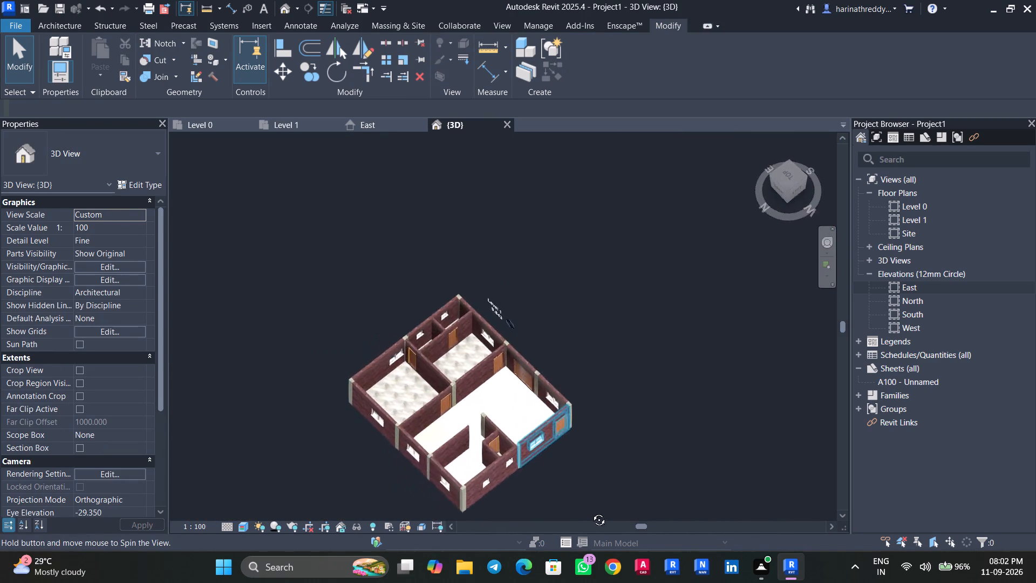
{"action": "middle_click_drag", "start_coordinate": [591, 512], "coordinate": [787, 449], "text": "shift"}
{"action": "key", "text": "Escape"}
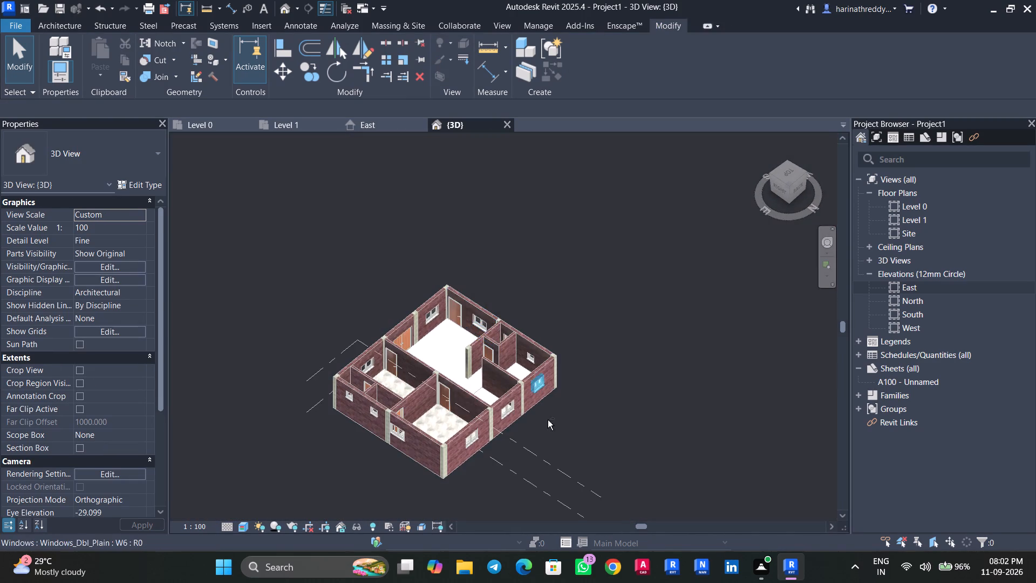
{"action": "middle_click_drag", "start_coordinate": [559, 438], "coordinate": [625, 470], "text": "shift"}
{"action": "scroll", "coordinate": [387, 323], "scroll_direction": "up", "scroll_amount": 10}
{"action": "left_click", "coordinate": [491, 371]}
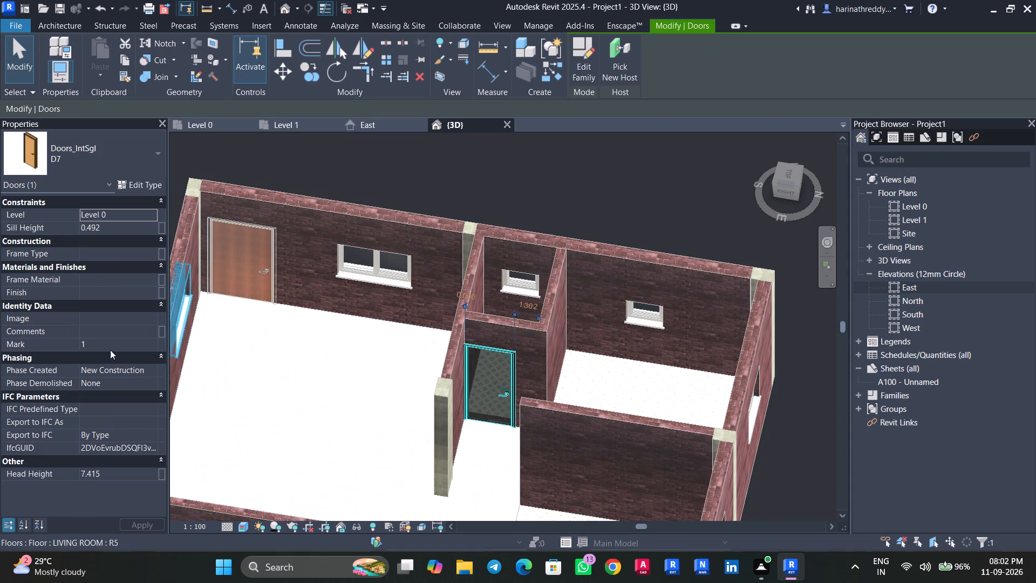
{"action": "left_click", "coordinate": [115, 231]}
{"action": "scroll", "coordinate": [547, 392], "scroll_direction": "up", "scroll_amount": 8}
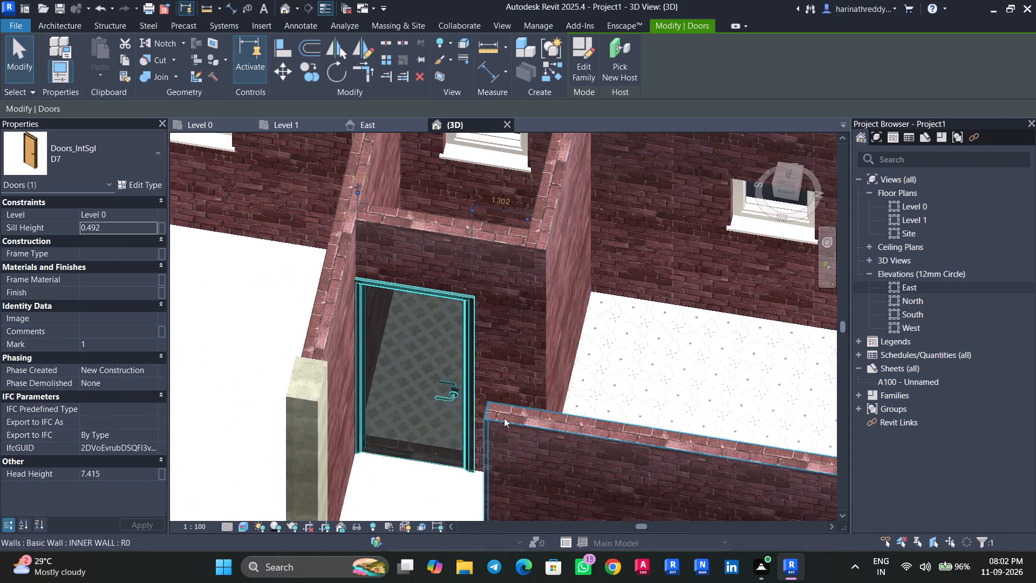
{"action": "scroll", "coordinate": [504, 418], "scroll_direction": "up", "scroll_amount": 4}
{"action": "key", "text": "Escape"}
Inspect the house model from several sides and examine the D2 door and windows in the west exterior wall.
{"action": "scroll", "coordinate": [335, 417], "scroll_direction": "down", "scroll_amount": 16}
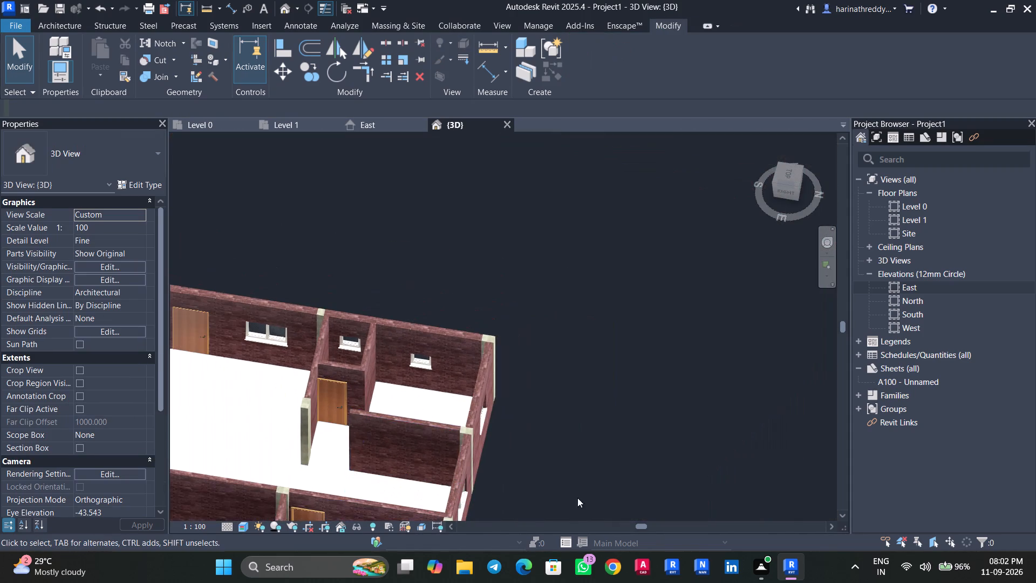
{"action": "middle_click_drag", "start_coordinate": [579, 523], "coordinate": [583, 478], "text": "shift"}
{"action": "scroll", "coordinate": [589, 447], "scroll_direction": "down", "scroll_amount": 6}
{"action": "middle_click_drag", "start_coordinate": [588, 460], "coordinate": [565, 467], "text": "shift"}
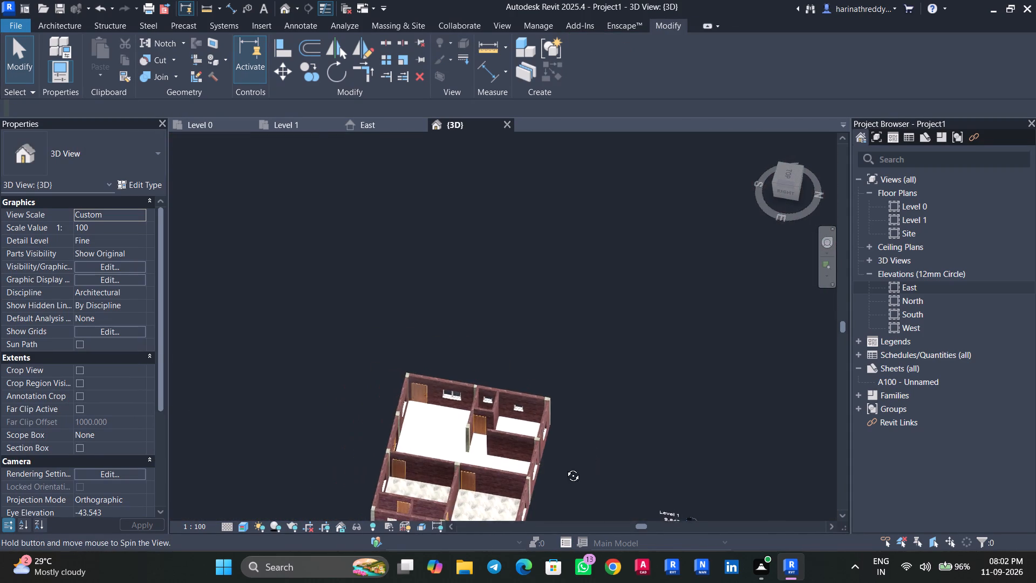
{"action": "middle_click_drag", "start_coordinate": [565, 467], "coordinate": [333, 431], "text": "shift"}
{"action": "middle_click_drag", "start_coordinate": [342, 415], "coordinate": [342, 294]}
{"action": "scroll", "coordinate": [673, 422], "scroll_direction": "up", "scroll_amount": 8}
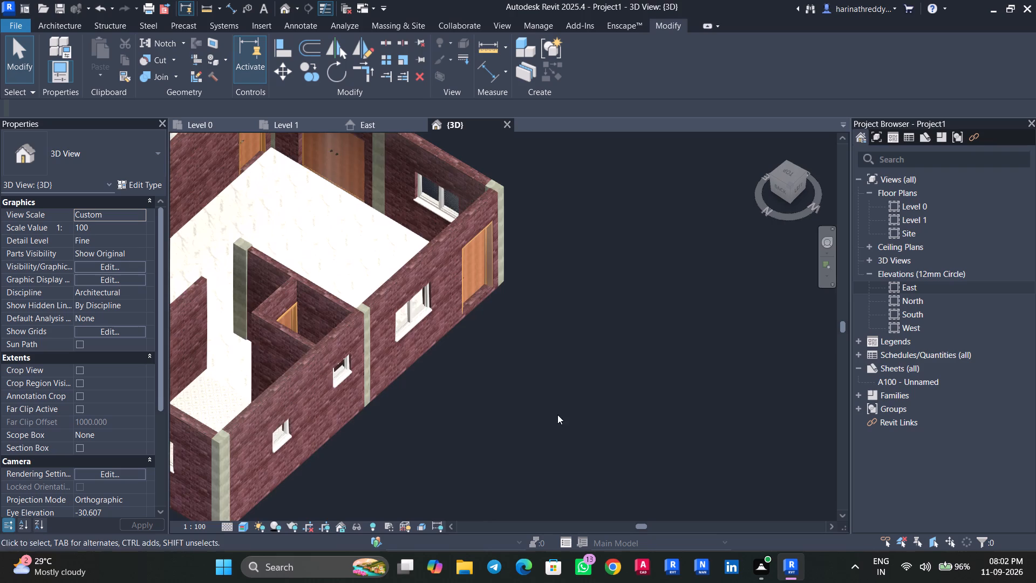
{"action": "middle_click_drag", "start_coordinate": [557, 415], "coordinate": [715, 524]}
{"action": "scroll", "coordinate": [705, 476], "scroll_direction": "down", "scroll_amount": 2}
{"action": "middle_click_drag", "start_coordinate": [705, 476], "coordinate": [737, 456]}
{"action": "middle_click_drag", "start_coordinate": [737, 455], "coordinate": [694, 454], "text": "shift"}
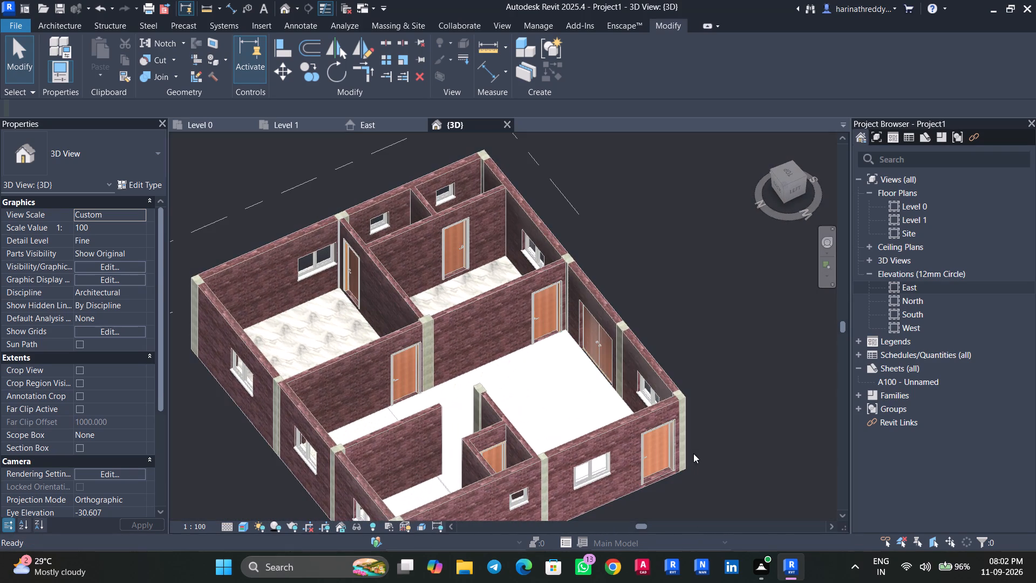
{"action": "scroll", "coordinate": [737, 410], "scroll_direction": "up", "scroll_amount": 3}
{"action": "middle_click_drag", "start_coordinate": [711, 432], "coordinate": [768, 359]}
{"action": "scroll", "coordinate": [768, 359], "scroll_direction": "up", "scroll_amount": 1}
{"action": "middle_click_drag", "start_coordinate": [718, 443], "coordinate": [747, 403]}
{"action": "scroll", "coordinate": [726, 419], "scroll_direction": "up", "scroll_amount": 4}
{"action": "middle_click_drag", "start_coordinate": [679, 452], "coordinate": [686, 394], "text": "shift"}
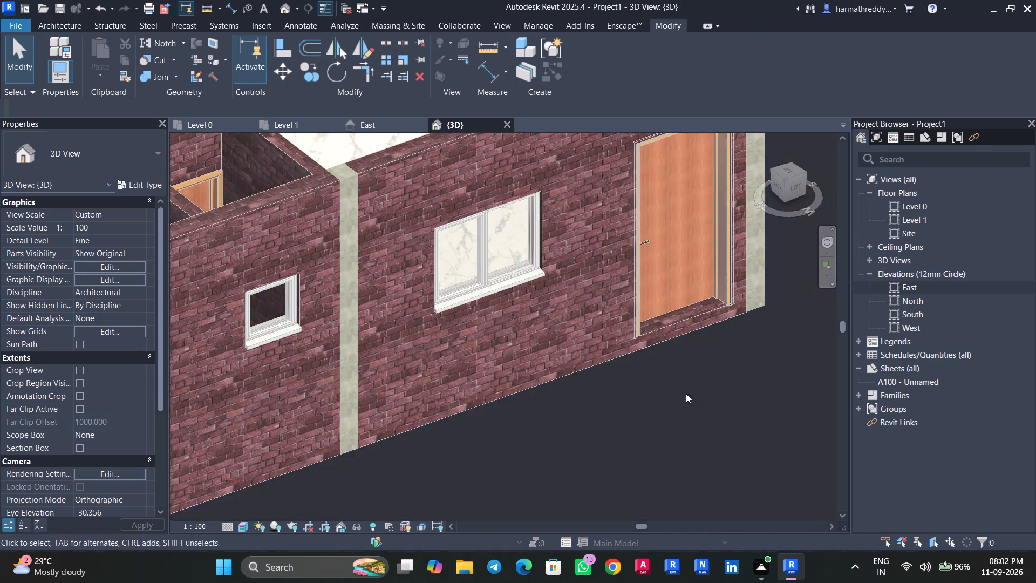
{"action": "middle_click_drag", "start_coordinate": [686, 394], "coordinate": [704, 463]}
Assign the Cherry wood material to Material Glass of window type W7 in the west exterior wall.
{"action": "left_click", "coordinate": [514, 357]}
{"action": "scroll", "coordinate": [516, 368], "scroll_direction": "down", "scroll_amount": 6}
{"action": "scroll", "coordinate": [516, 368], "scroll_direction": "up", "scroll_amount": 1}
{"action": "scroll", "coordinate": [516, 368], "scroll_direction": "down", "scroll_amount": 1}
{"action": "type", "text": "SA"}
{"action": "middle_click_drag", "start_coordinate": [565, 458], "coordinate": [609, 524]}
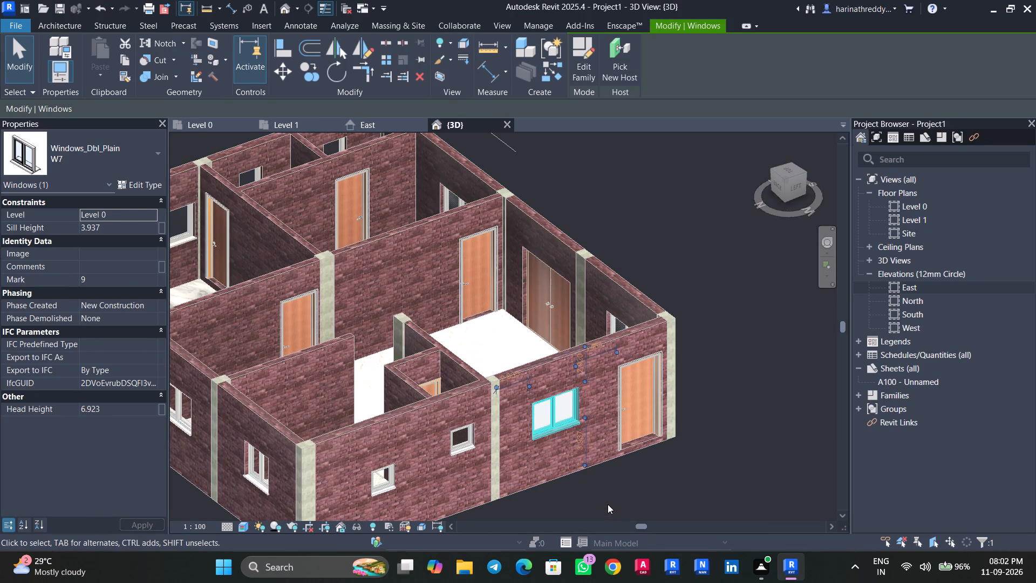
{"action": "left_click", "coordinate": [147, 186]}
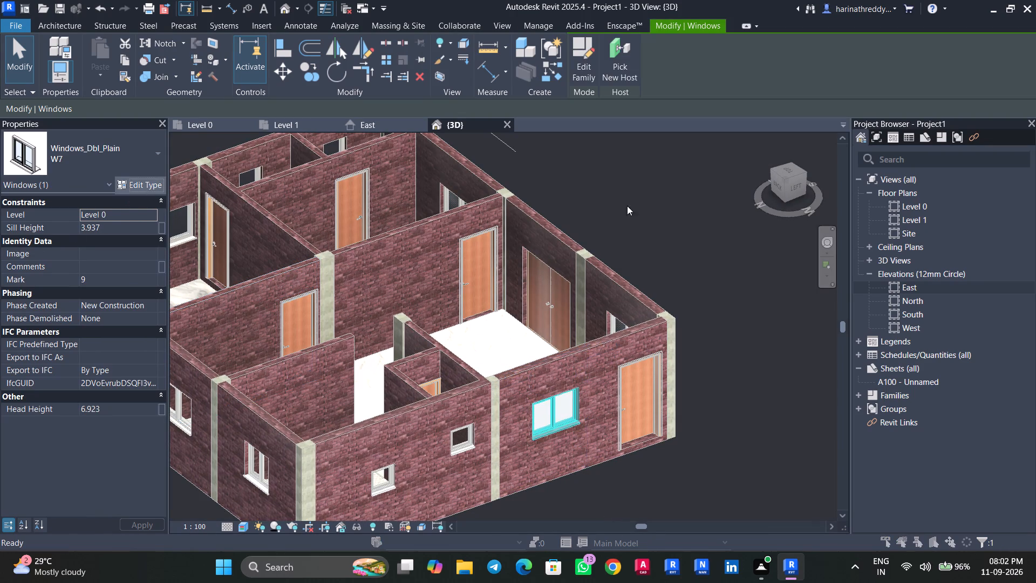
{"action": "left_click", "coordinate": [998, 357]}
{"action": "left_click", "coordinate": [322, 121]}
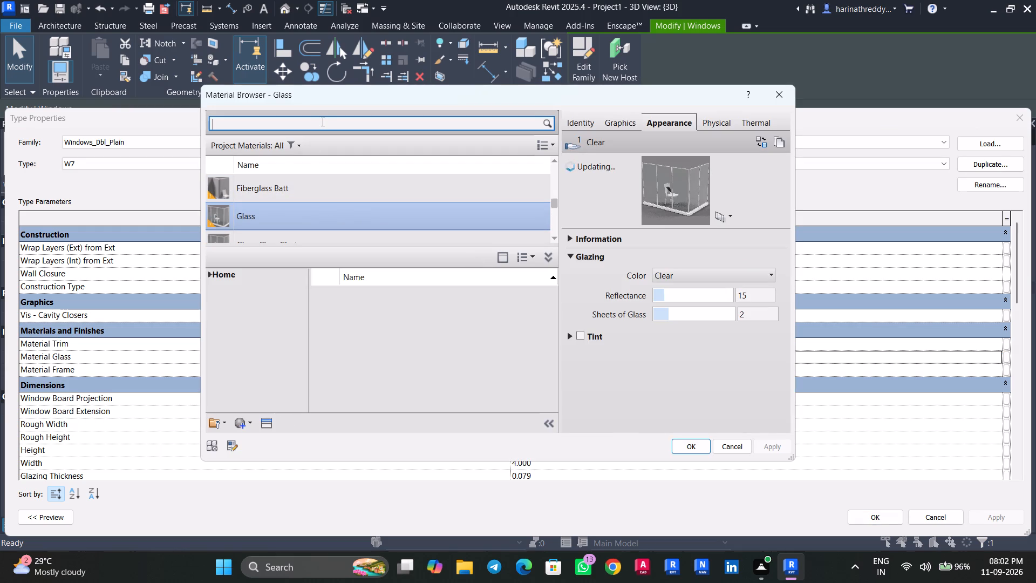
{"action": "type", "text": "WOOD"}
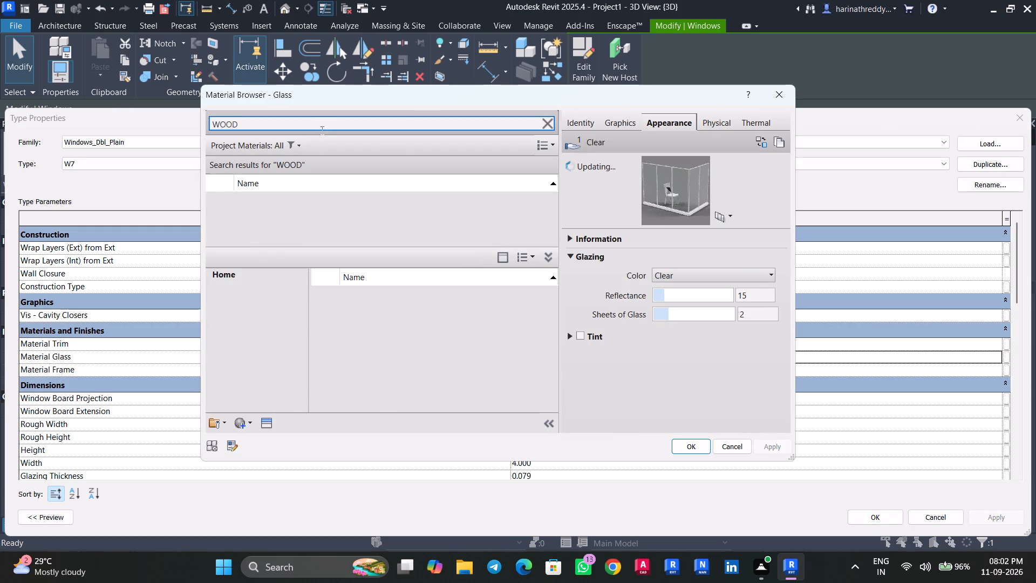
{"action": "left_click", "coordinate": [282, 209]}
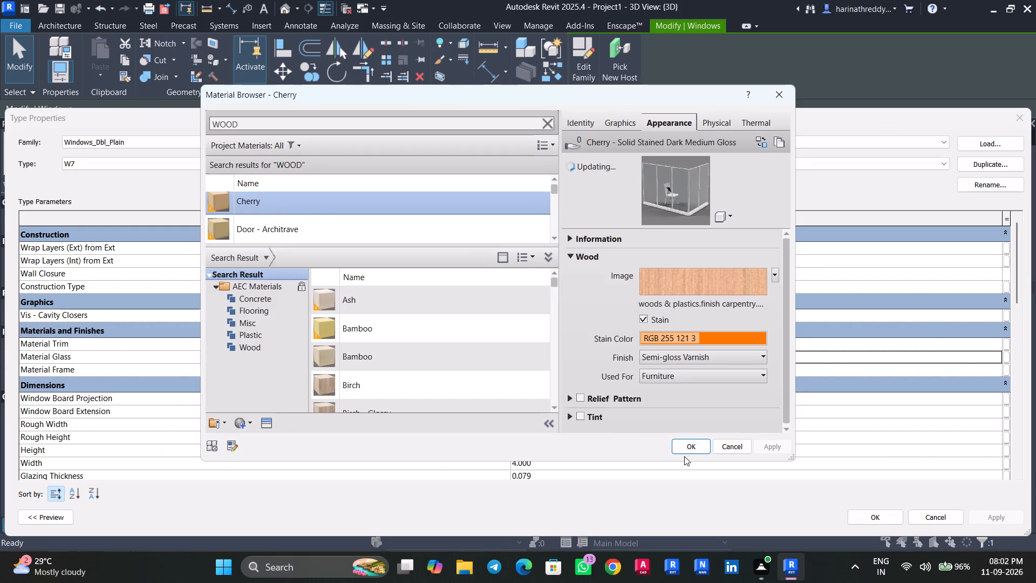
{"action": "left_click", "coordinate": [683, 451]}
{"action": "left_click", "coordinate": [986, 522]}
{"action": "left_click", "coordinate": [876, 514]}
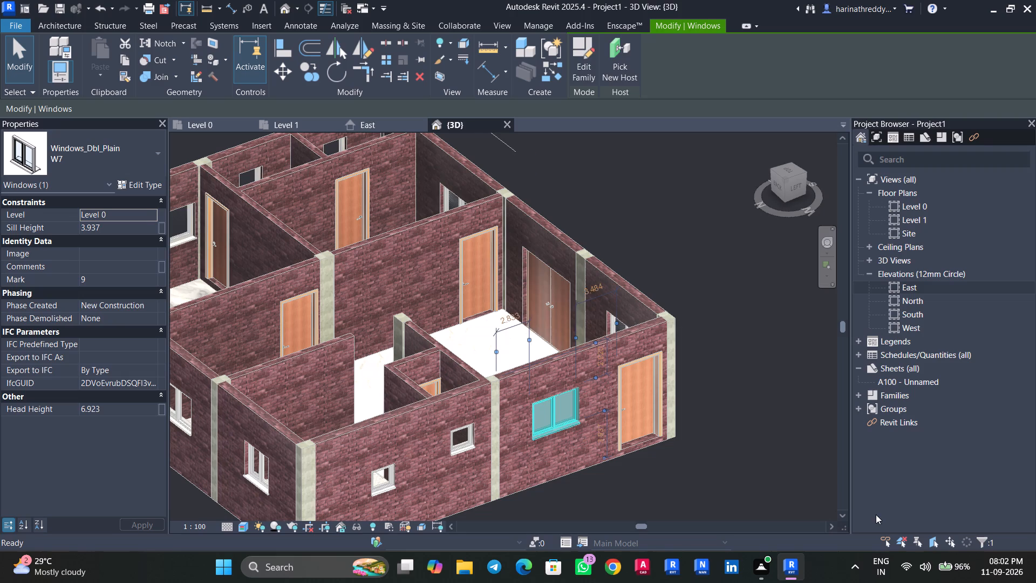
{"action": "key", "text": "Escape"}
Set Material Glass of window type W7 in the west exterior wall to the Glass material.
{"action": "scroll", "coordinate": [568, 453], "scroll_direction": "up", "scroll_amount": 10}
{"action": "scroll", "coordinate": [461, 320], "scroll_direction": "up", "scroll_amount": 9}
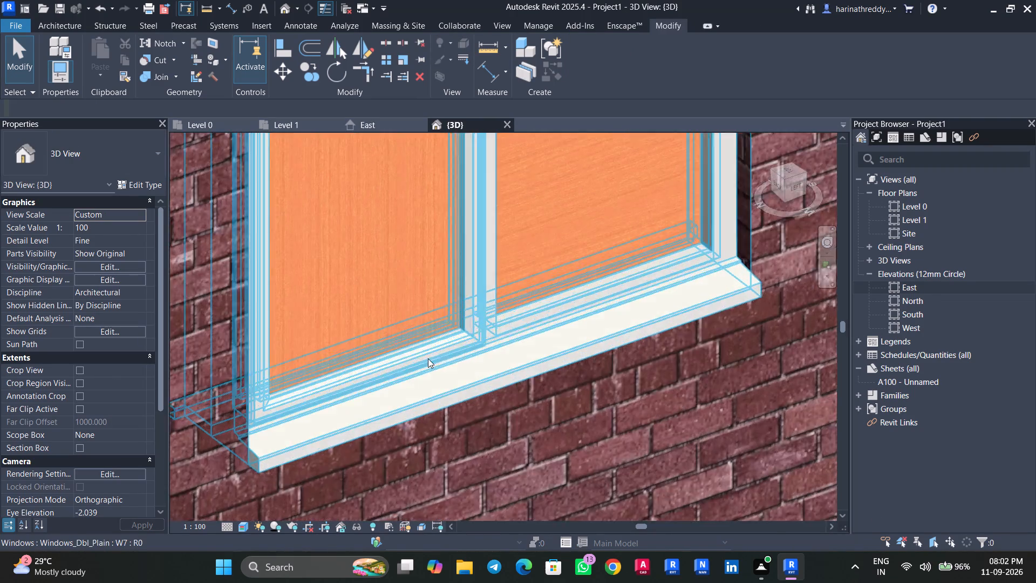
{"action": "scroll", "coordinate": [428, 358], "scroll_direction": "up", "scroll_amount": 1}
{"action": "scroll", "coordinate": [451, 422], "scroll_direction": "up", "scroll_amount": 1}
{"action": "scroll", "coordinate": [451, 422], "scroll_direction": "down", "scroll_amount": 7}
{"action": "middle_click_drag", "start_coordinate": [454, 416], "coordinate": [463, 439], "text": "shift"}
{"action": "left_click", "coordinate": [497, 443]}
{"action": "left_click", "coordinate": [149, 189]}
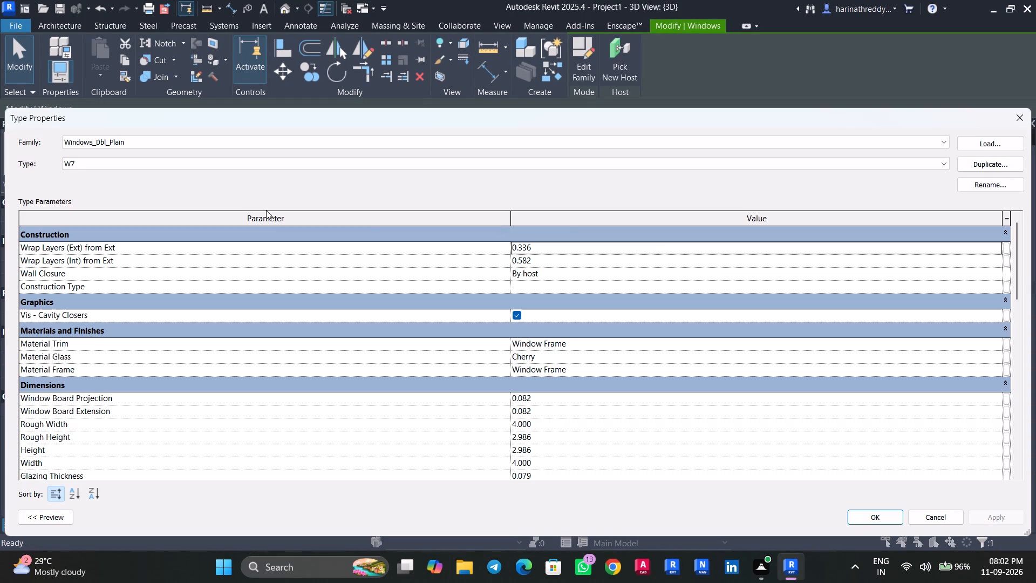
{"action": "left_click", "coordinate": [1000, 356]}
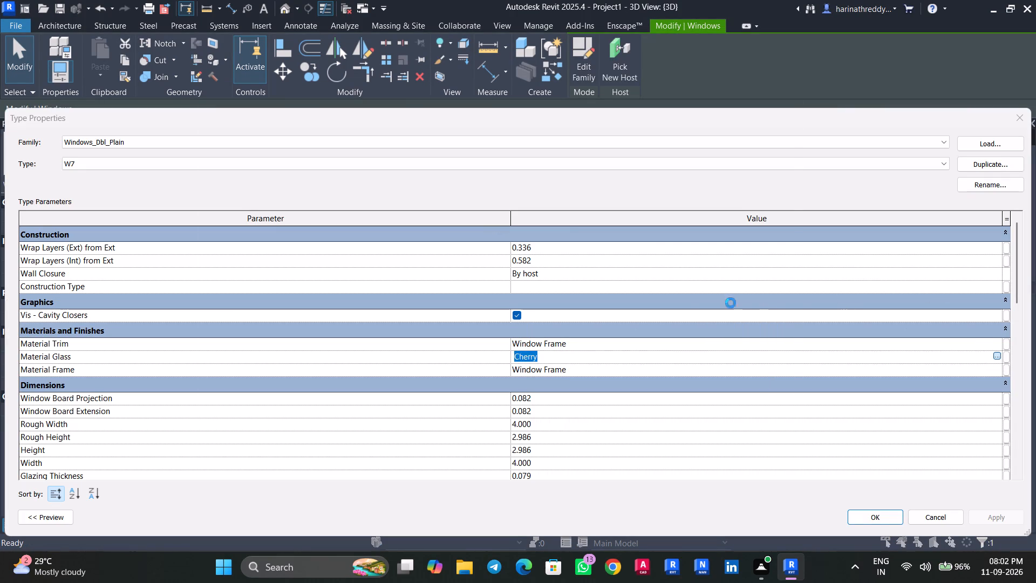
{"action": "left_click", "coordinate": [306, 128]}
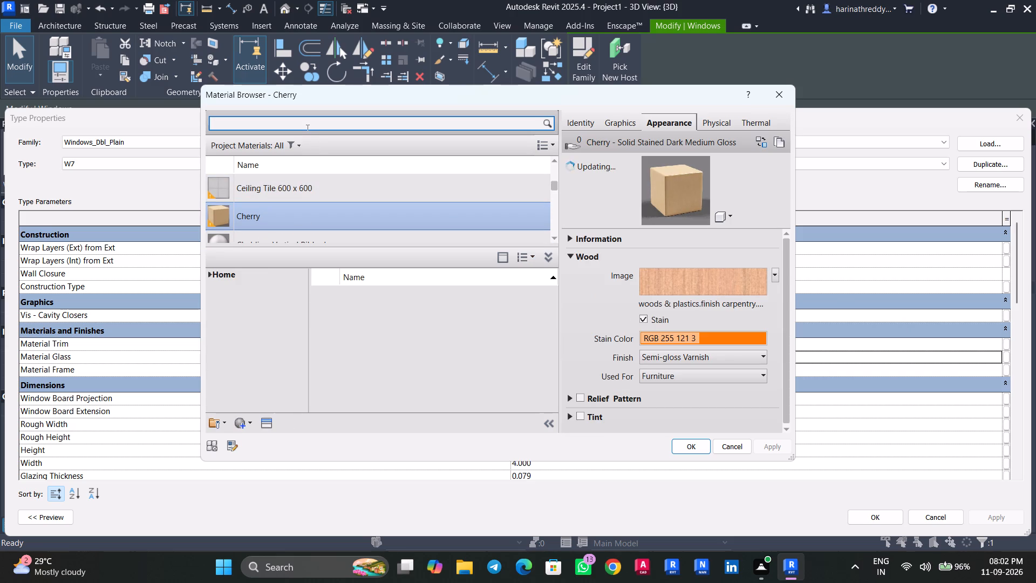
{"action": "type", "text": "GLASS"}
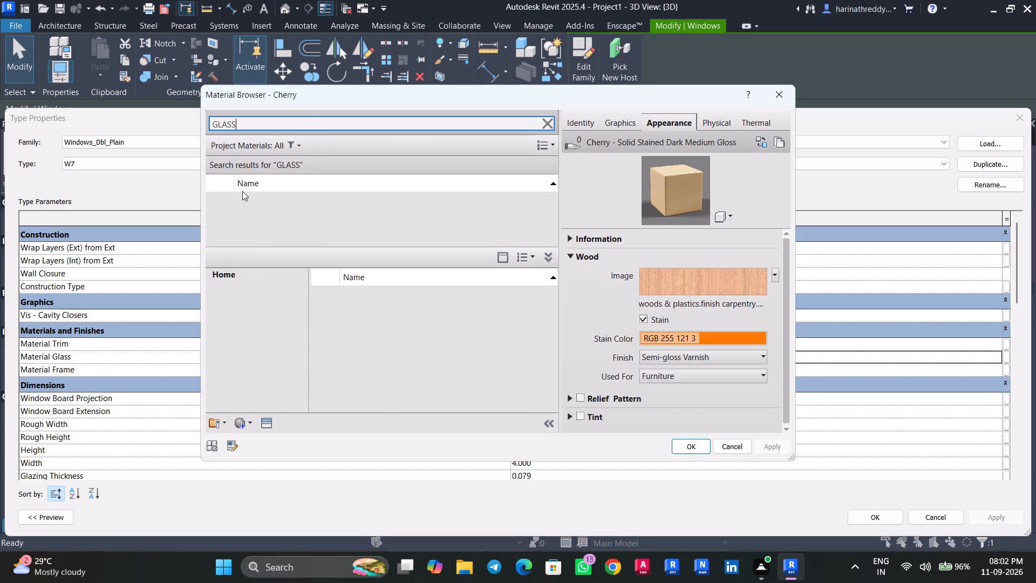
{"action": "scroll", "coordinate": [272, 222], "scroll_direction": "down", "scroll_amount": 1}
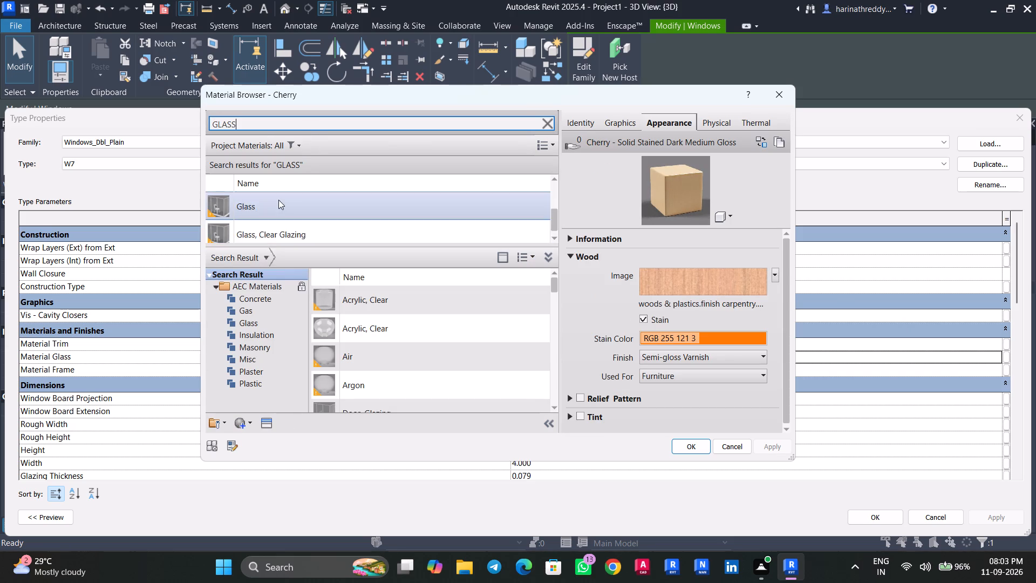
{"action": "left_click", "coordinate": [278, 200]}
{"action": "left_click", "coordinate": [701, 451]}
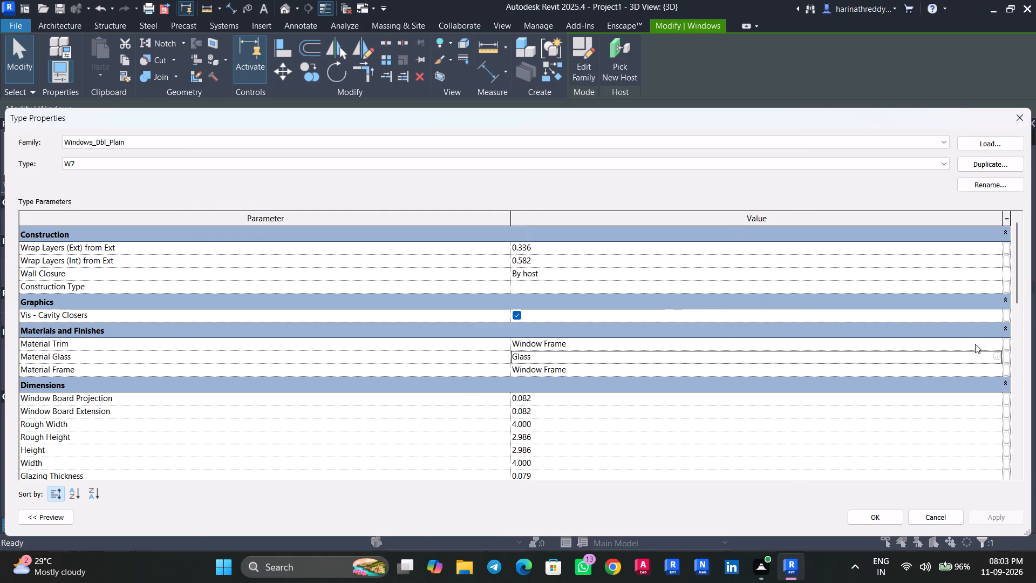
Assign the Cherry wood material to Material Frame of window type W7 and apply the type changes.
{"action": "left_click", "coordinate": [994, 370]}
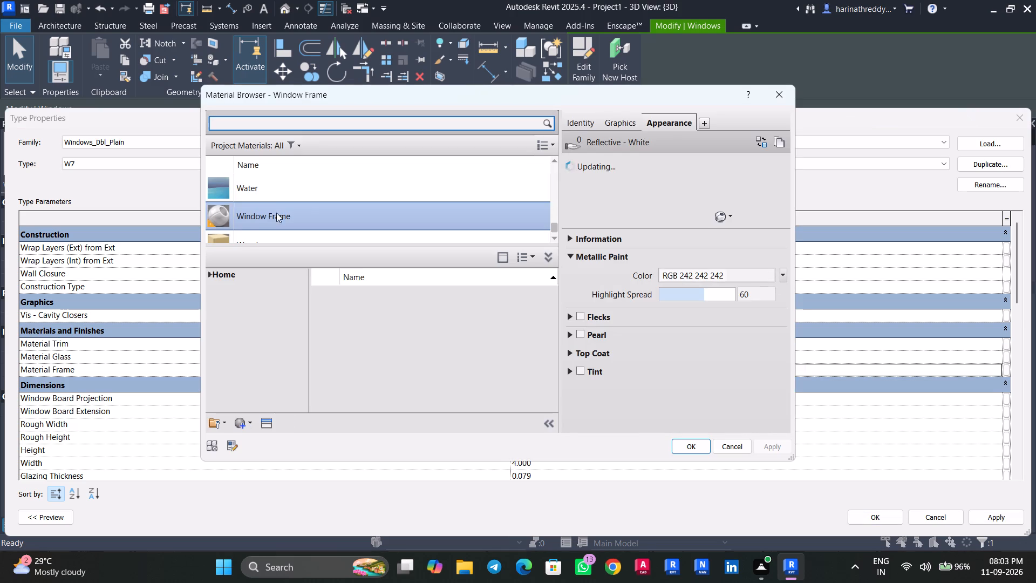
{"action": "left_click", "coordinate": [303, 123]}
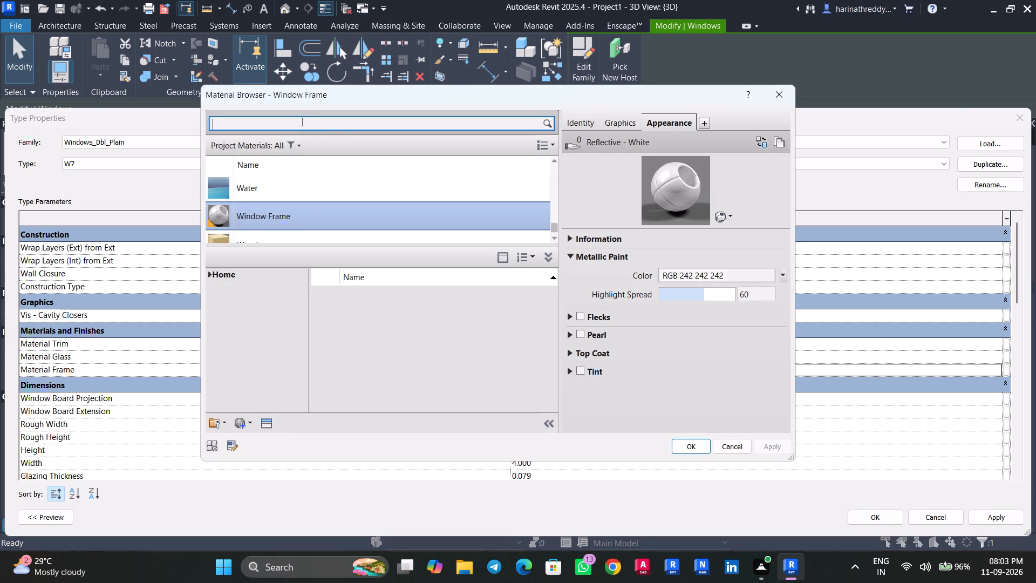
{"action": "type", "text": "WOOD"}
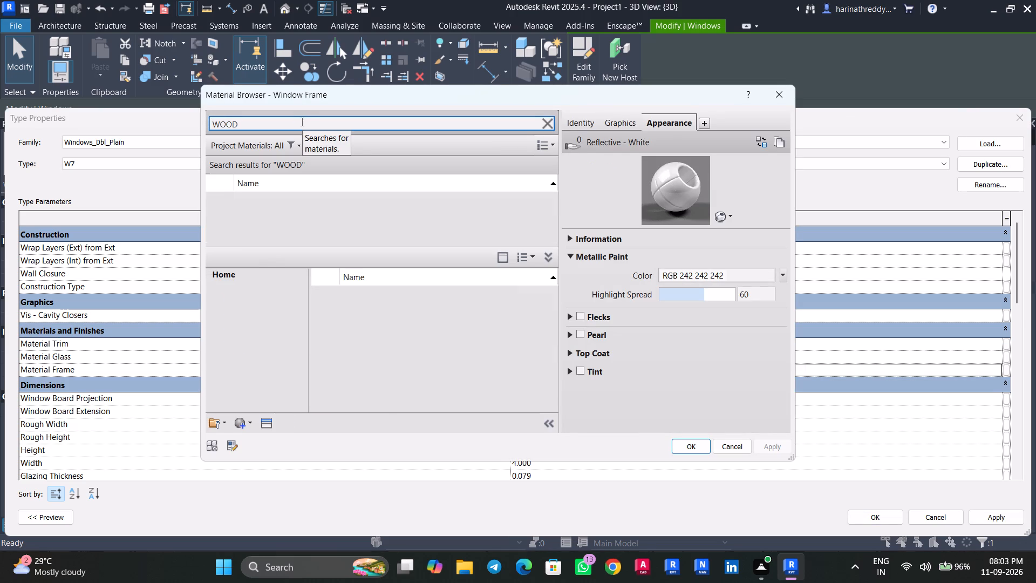
{"action": "left_click", "coordinate": [273, 205]}
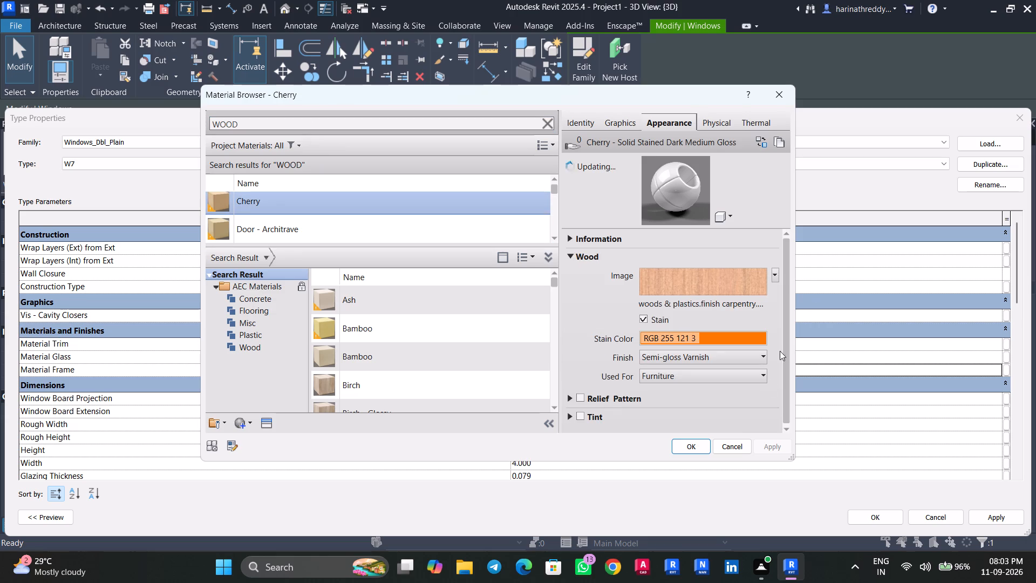
{"action": "left_click", "coordinate": [682, 445]}
{"action": "left_click", "coordinate": [1003, 521]}
{"action": "left_click", "coordinate": [883, 516]}
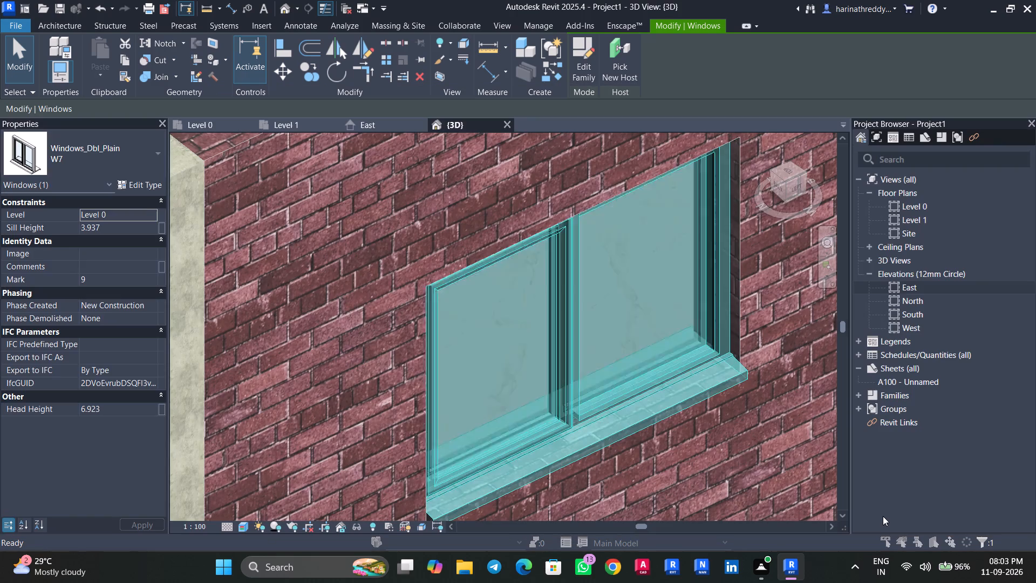
{"action": "key", "text": "Escape"}
Examine the W7 window and the neighbouring small VW1 window in the west exterior wall.
{"action": "scroll", "coordinate": [548, 501], "scroll_direction": "down", "scroll_amount": 8}
{"action": "middle_click_drag", "start_coordinate": [689, 483], "coordinate": [636, 402], "text": "shift"}
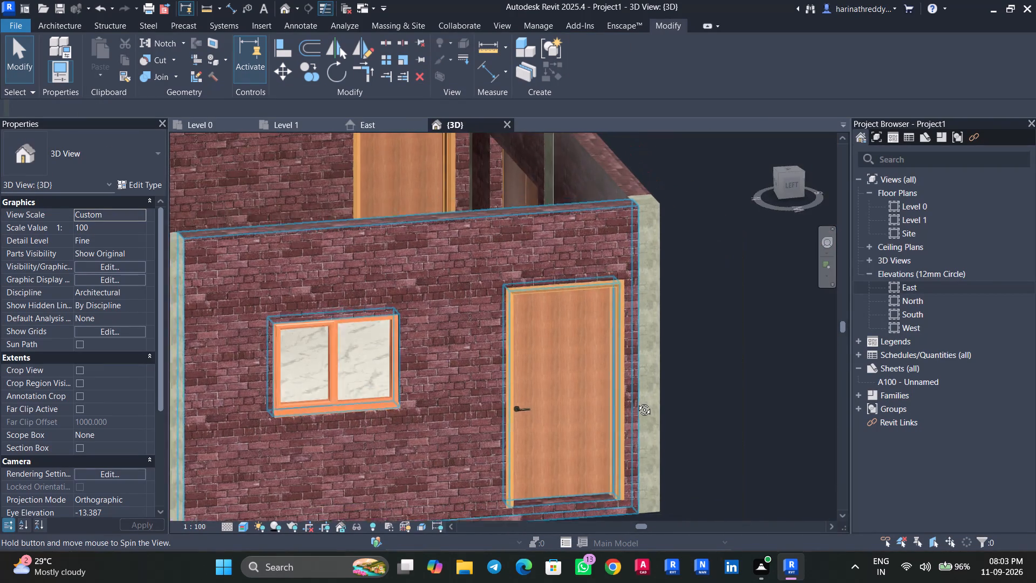
{"action": "middle_click_drag", "start_coordinate": [636, 402], "coordinate": [679, 449], "text": "shift"}
{"action": "middle_click_drag", "start_coordinate": [649, 482], "coordinate": [775, 399]}
{"action": "key", "text": "Escape"}
{"action": "left_click", "coordinate": [448, 392]}
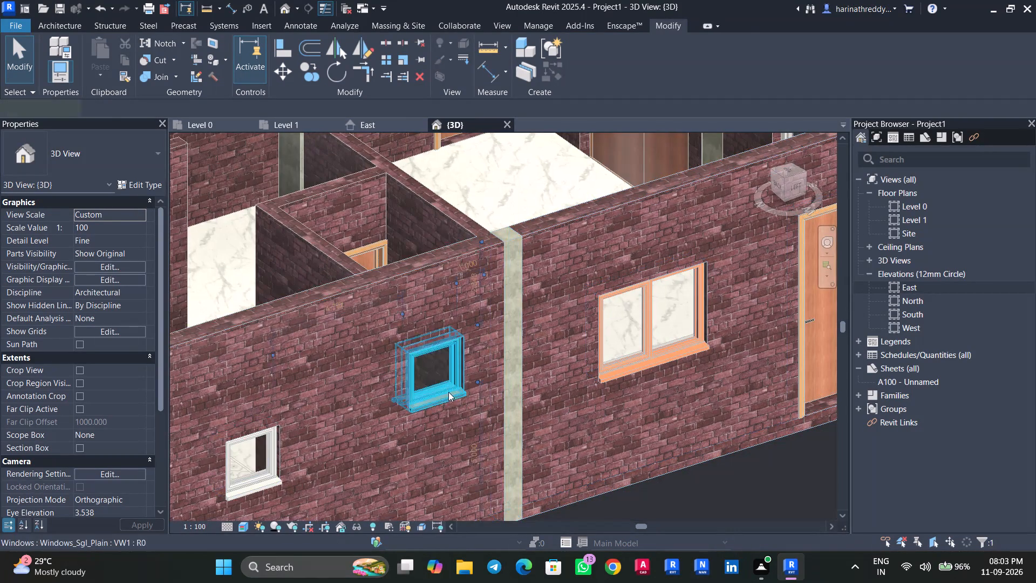
{"action": "key", "text": "Escape"}
Assign the Cherry wood material to Material Frame of double window type W5 in the north exterior wall.
{"action": "scroll", "coordinate": [317, 455], "scroll_direction": "down", "scroll_amount": 5}
{"action": "middle_click_drag", "start_coordinate": [366, 499], "coordinate": [435, 485]}
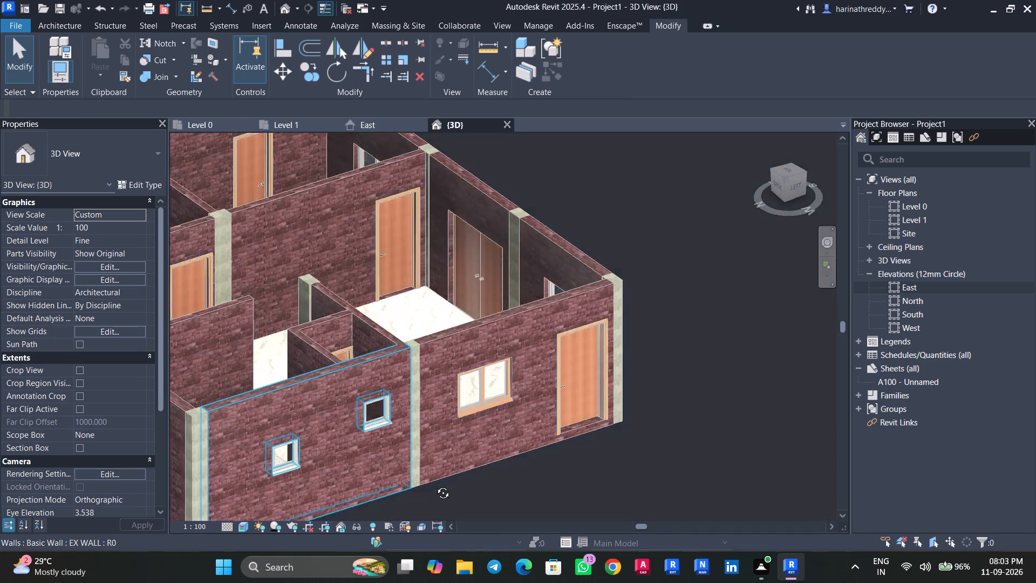
{"action": "middle_click_drag", "start_coordinate": [435, 485], "coordinate": [500, 474]}
{"action": "left_click", "coordinate": [304, 364]}
{"action": "left_click", "coordinate": [152, 184]}
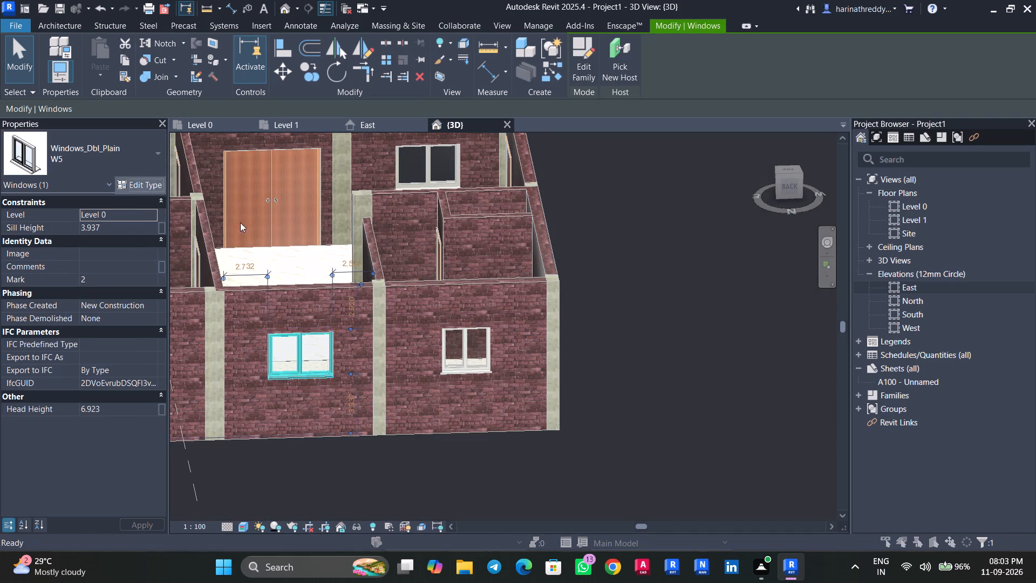
{"action": "left_click", "coordinate": [994, 371]}
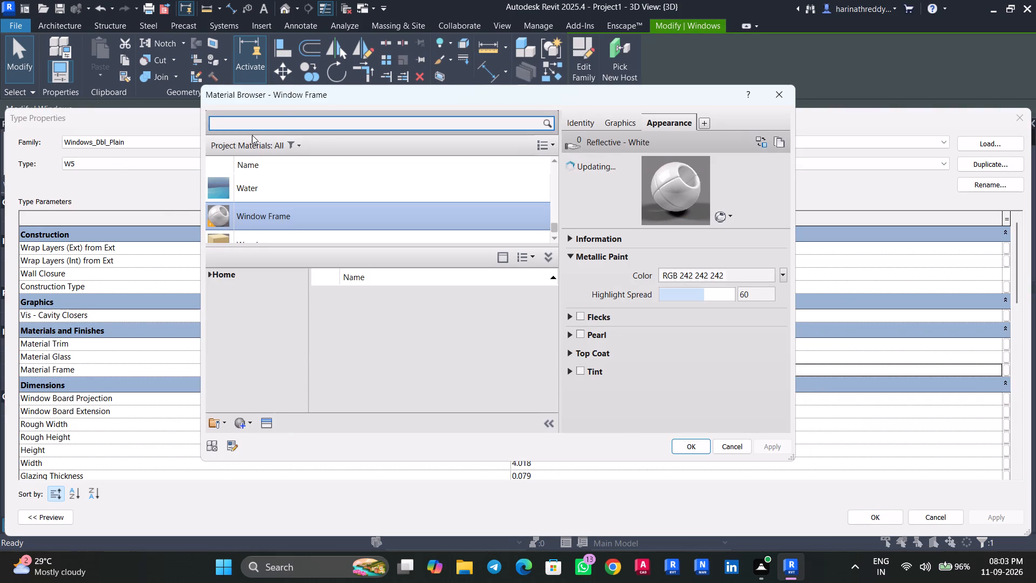
{"action": "left_click", "coordinate": [251, 123]}
{"action": "type", "text": "WOOD"}
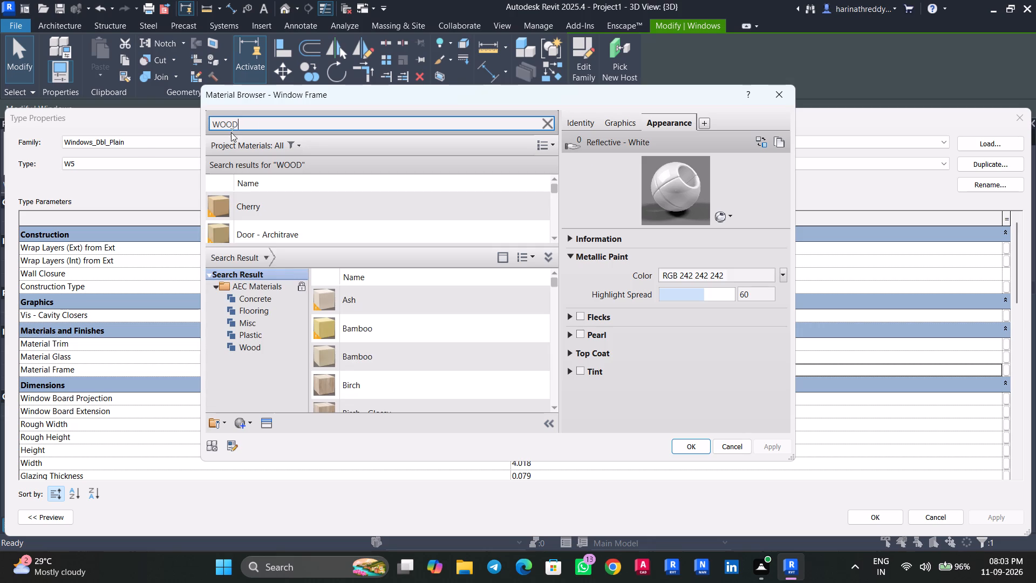
{"action": "left_click", "coordinate": [285, 212]}
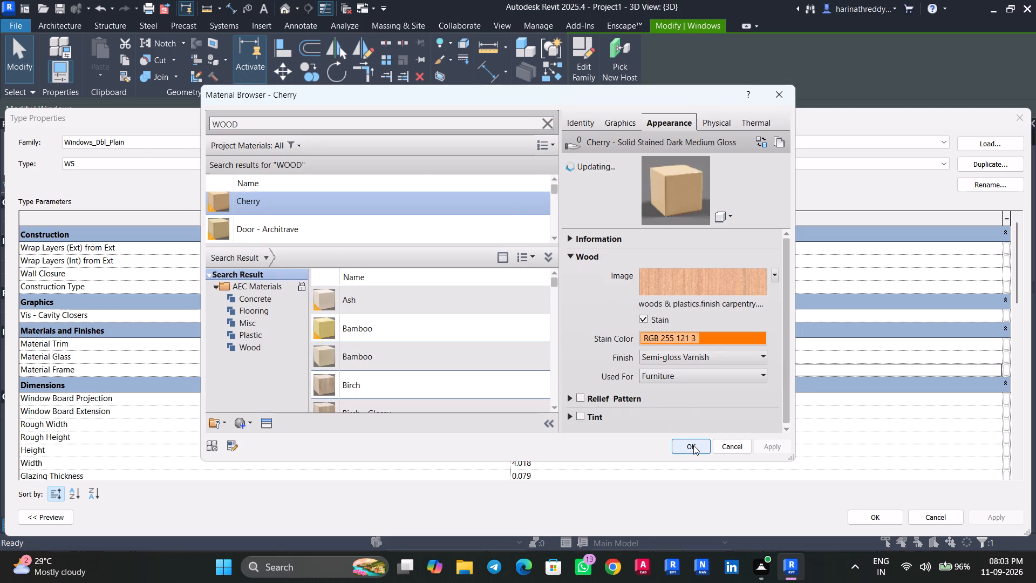
{"action": "left_click", "coordinate": [693, 445]}
{"action": "left_click", "coordinate": [977, 516]}
{"action": "left_click", "coordinate": [885, 517]}
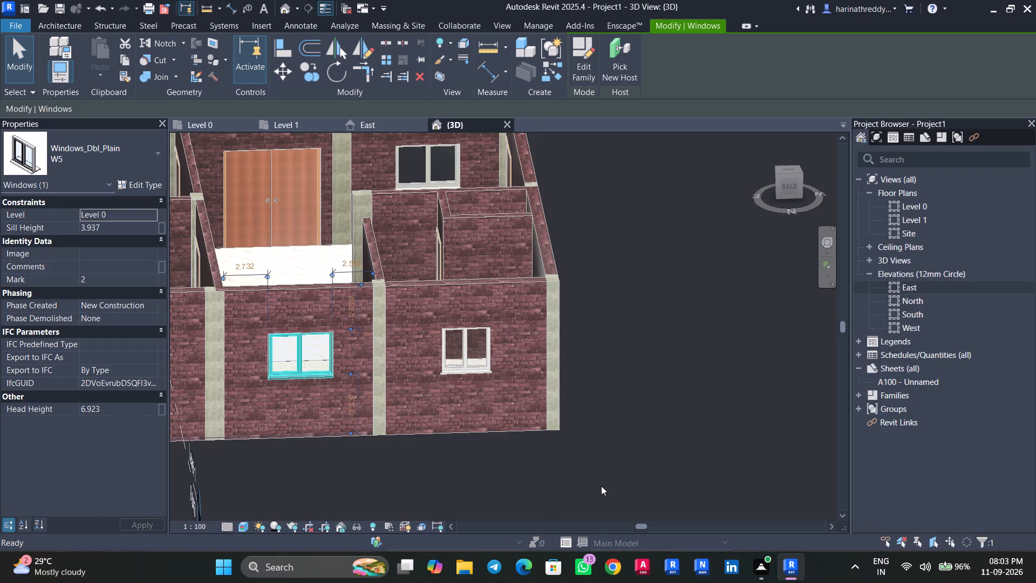
{"action": "key", "text": "Escape"}
Examine the frame and glass of the W5 window in the north exterior wall up close.
{"action": "middle_click_drag", "start_coordinate": [365, 444], "coordinate": [679, 475]}
{"action": "scroll", "coordinate": [588, 417], "scroll_direction": "up", "scroll_amount": 5}
{"action": "scroll", "coordinate": [664, 414], "scroll_direction": "down", "scroll_amount": 1}
{"action": "scroll", "coordinate": [664, 414], "scroll_direction": "up", "scroll_amount": 5}
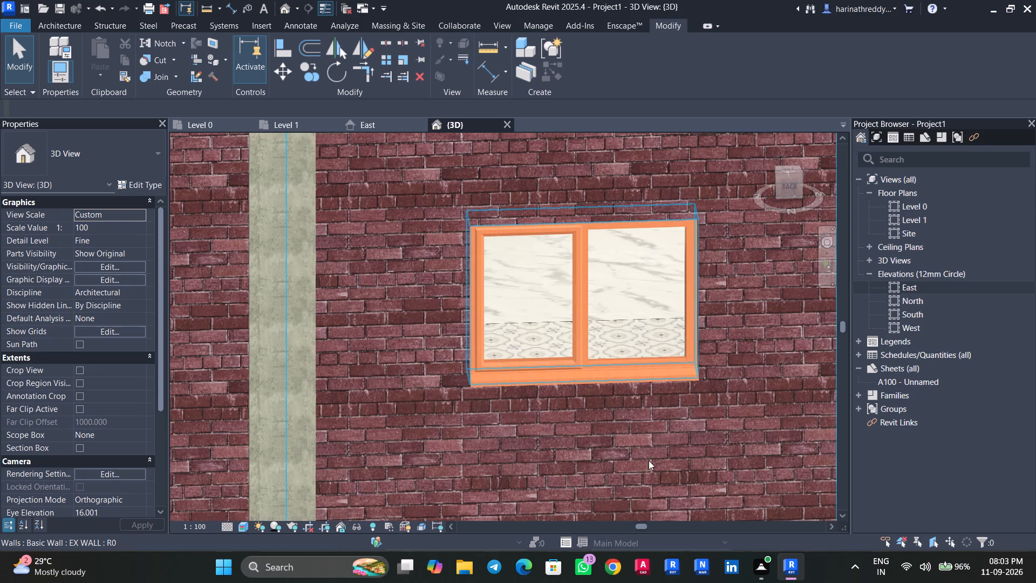
{"action": "scroll", "coordinate": [647, 461], "scroll_direction": "up", "scroll_amount": 4}
{"action": "scroll", "coordinate": [602, 437], "scroll_direction": "down", "scroll_amount": 7}
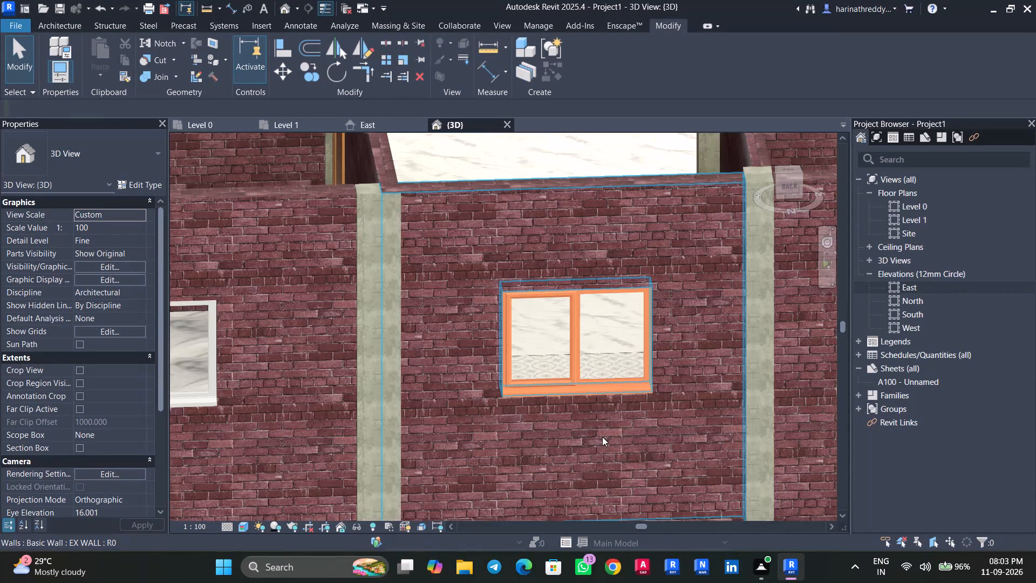
{"action": "scroll", "coordinate": [494, 423], "scroll_direction": "down", "scroll_amount": 5}
Assign the Cherry wood material to Material Frame of window type W6 at the west end of the north exterior wall.
{"action": "middle_click_drag", "start_coordinate": [495, 422], "coordinate": [408, 418]}
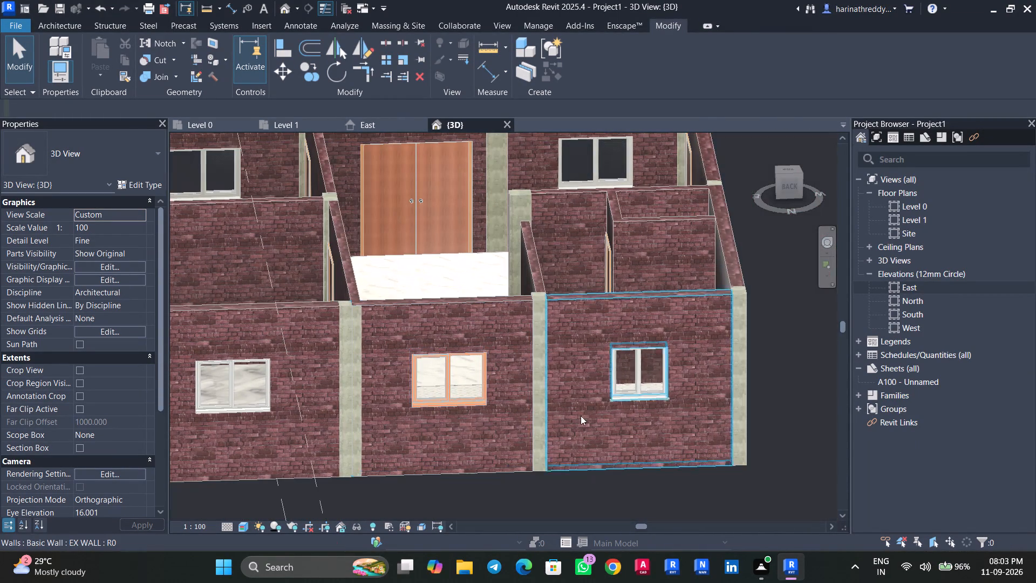
{"action": "left_click", "coordinate": [628, 403]}
{"action": "left_click", "coordinate": [130, 187]}
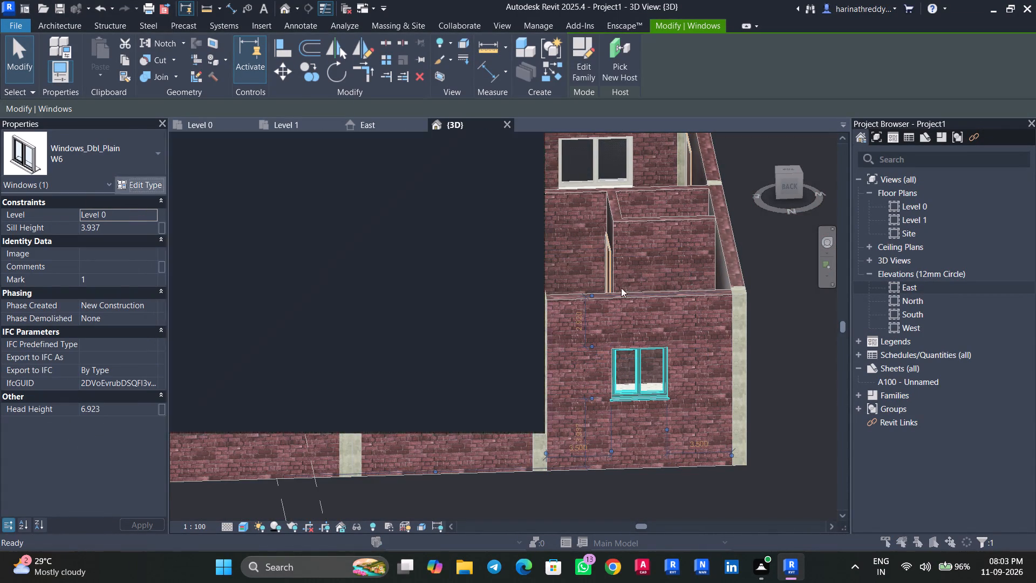
{"action": "left_click", "coordinate": [994, 370]}
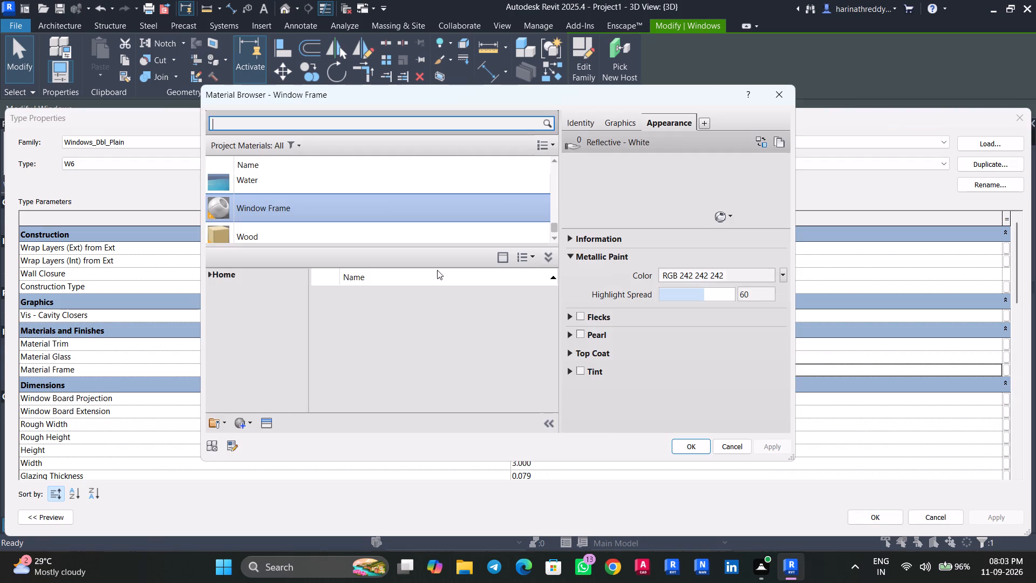
{"action": "left_click", "coordinate": [334, 127]}
{"action": "type", "text": "WOOD FRAME"}
{"action": "scroll", "coordinate": [318, 225], "scroll_direction": "up", "scroll_amount": 2}
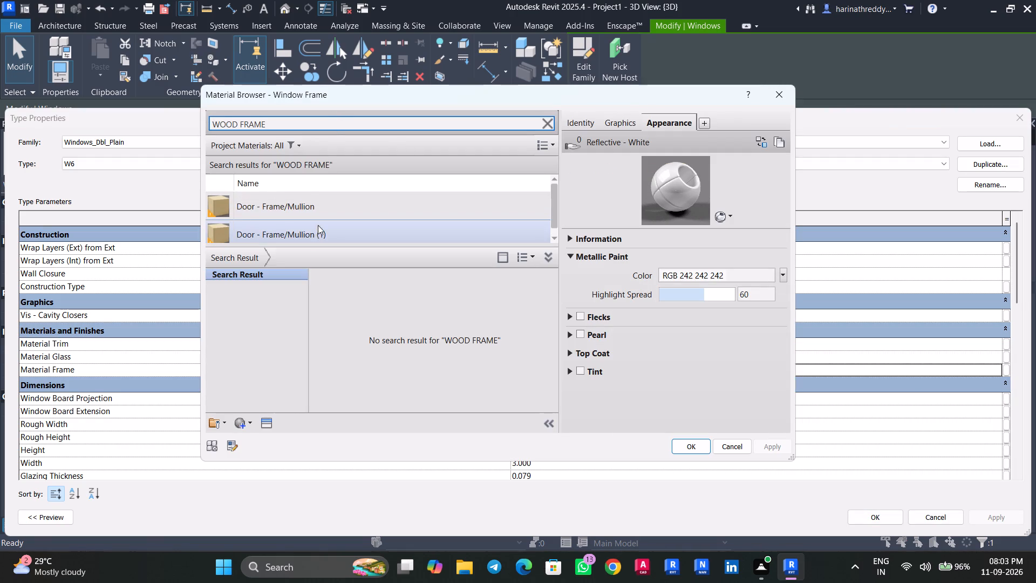
{"action": "scroll", "coordinate": [318, 225], "scroll_direction": "up", "scroll_amount": 1}
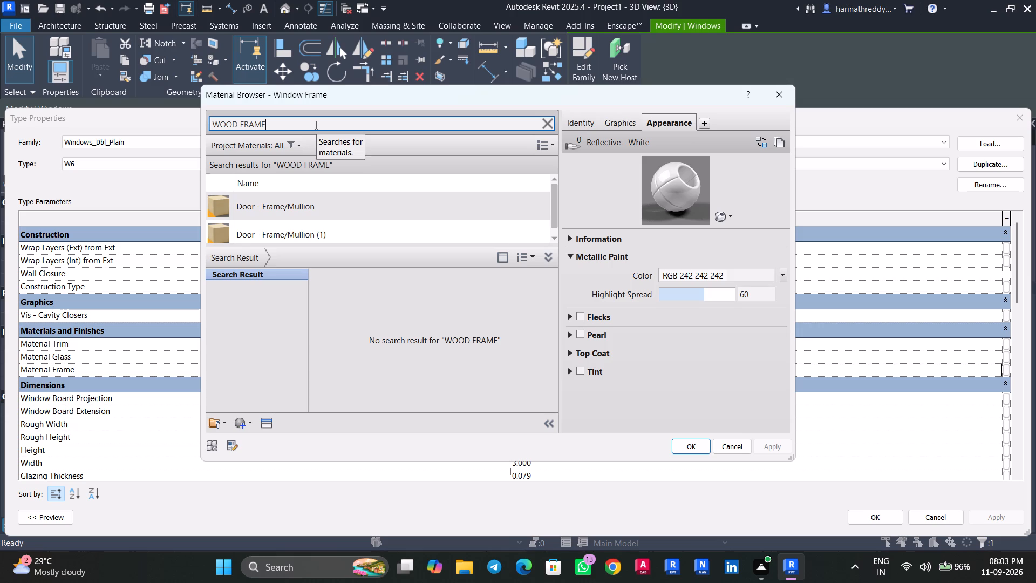
{"action": "key", "text": "BackSpace"}
{"action": "key", "text": "BackSpace"}
{"action": "key", "text": "BackSpace"}
{"action": "key", "text": "BackSpace"}
{"action": "key", "text": "BackSpace"}
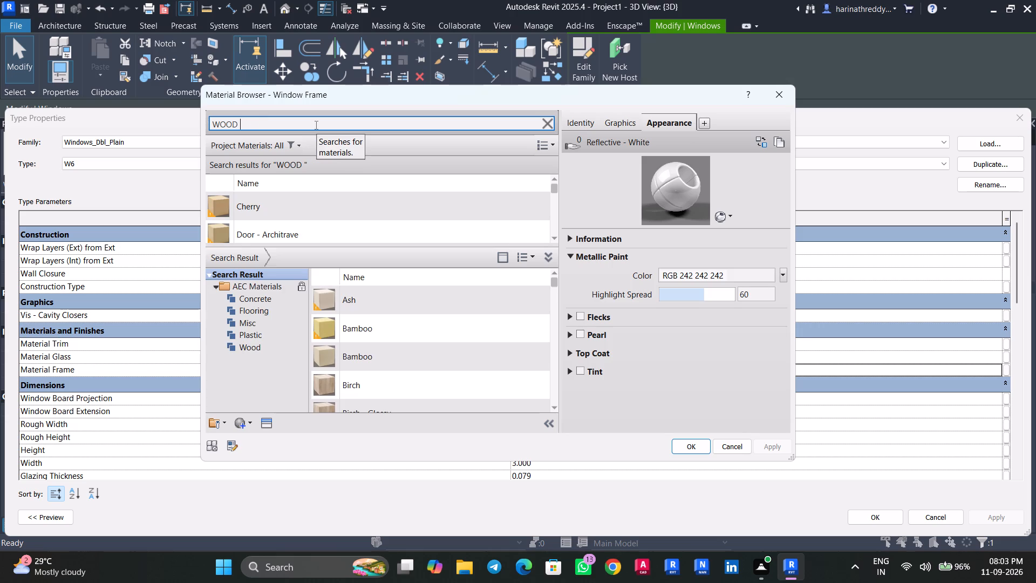
{"action": "left_click", "coordinate": [270, 215]}
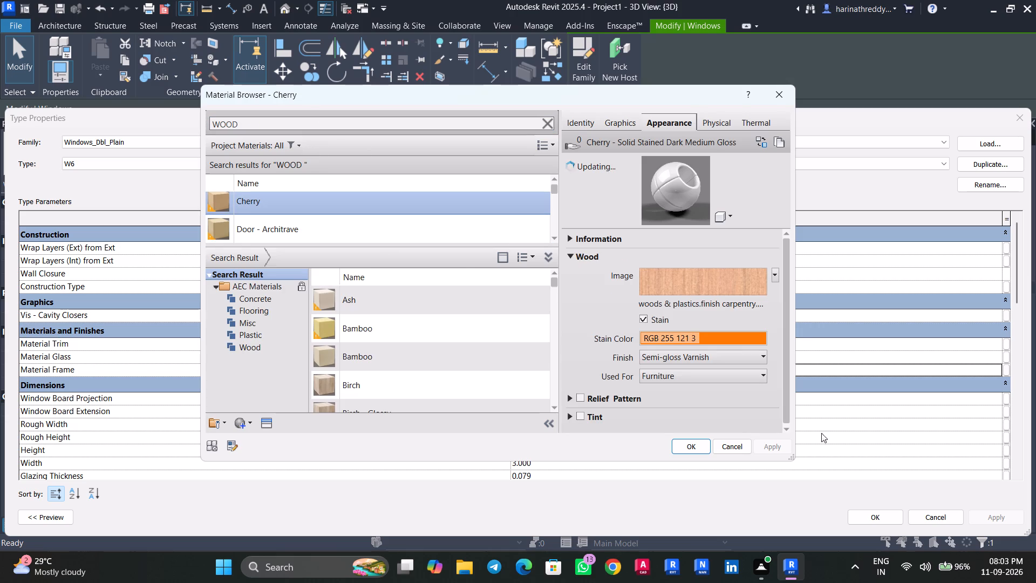
{"action": "left_click", "coordinate": [693, 444]}
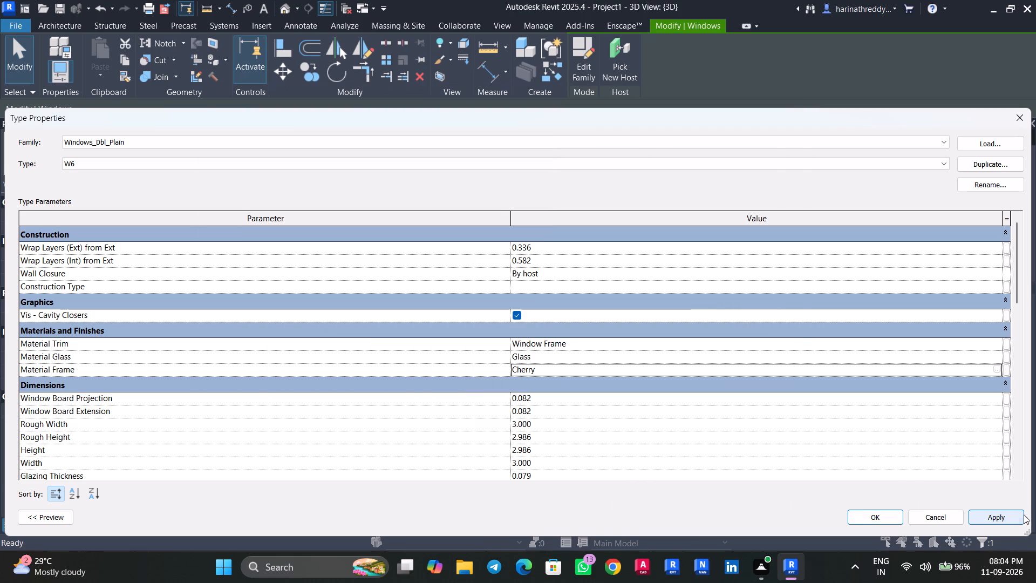
{"action": "left_click", "coordinate": [1024, 514]}
{"action": "left_click", "coordinate": [891, 517]}
{"action": "key", "text": "Escape"}
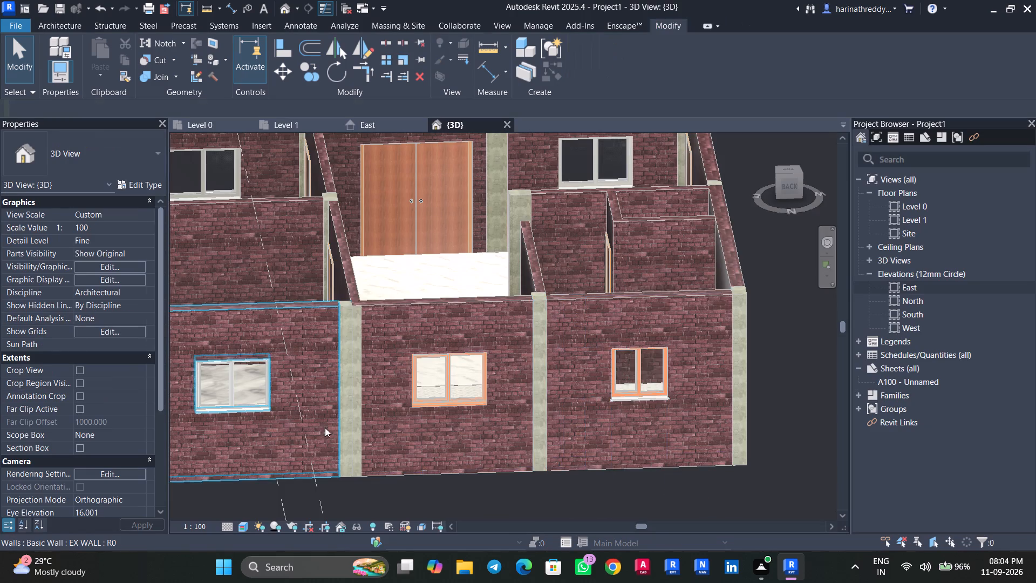
Assign the Cherry wood material to Material Frame of window type W4 at the east end of the north exterior wall.
{"action": "middle_click_drag", "start_coordinate": [351, 438], "coordinate": [534, 444]}
{"action": "left_click", "coordinate": [379, 417]}
{"action": "left_click", "coordinate": [129, 187]}
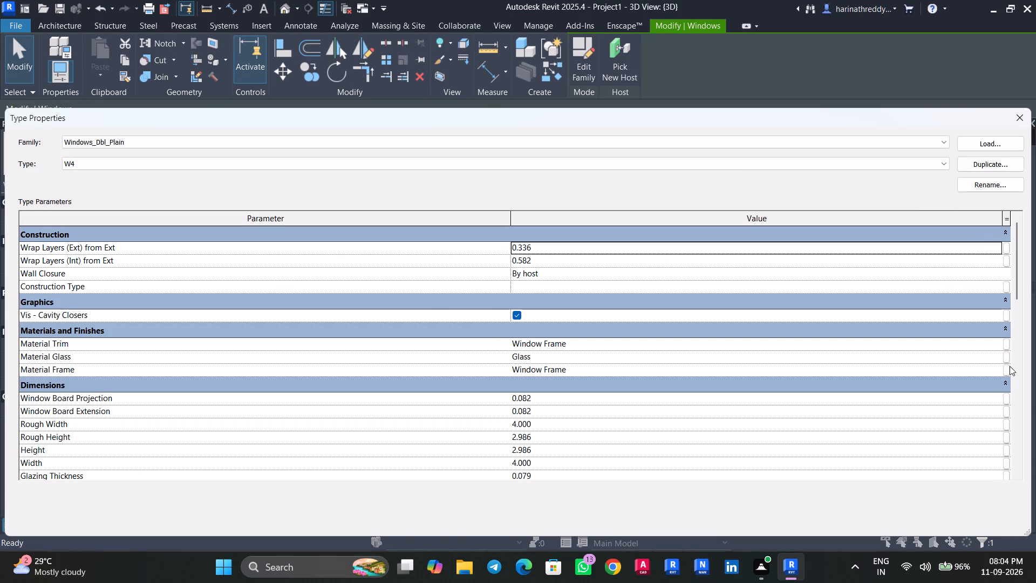
{"action": "left_click", "coordinate": [994, 375]}
{"action": "left_click", "coordinate": [996, 370]}
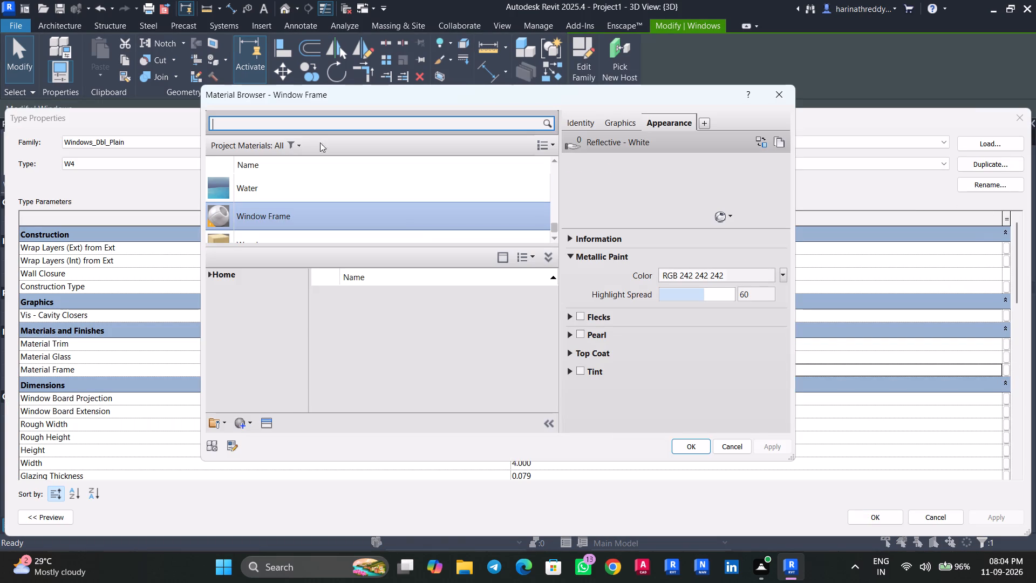
{"action": "type", "text": "WOOD"}
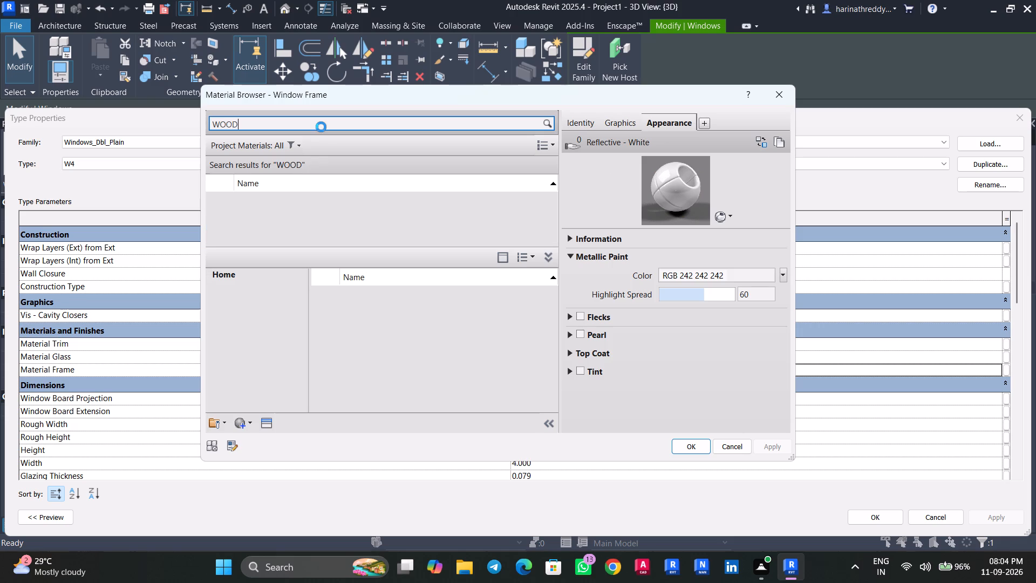
{"action": "left_click", "coordinate": [299, 198]}
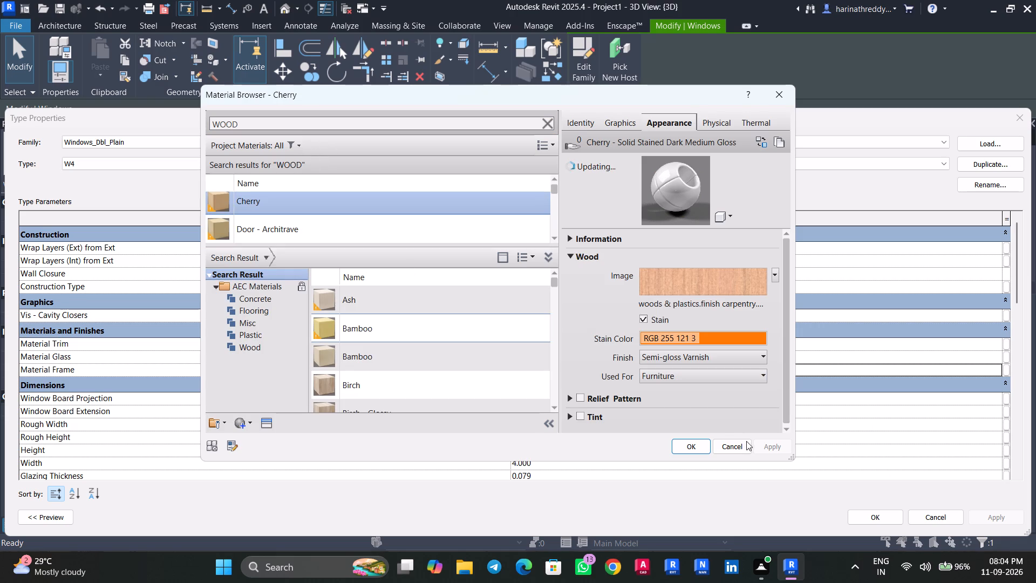
{"action": "left_click", "coordinate": [704, 440]}
{"action": "left_click", "coordinate": [1006, 519]}
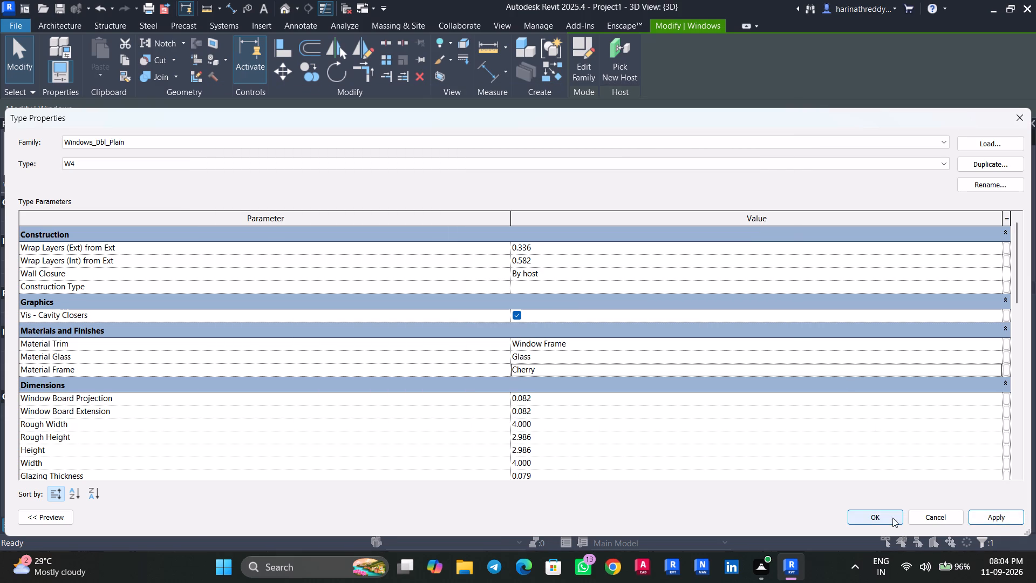
{"action": "left_click", "coordinate": [885, 520]}
{"action": "key", "text": "Escape"}
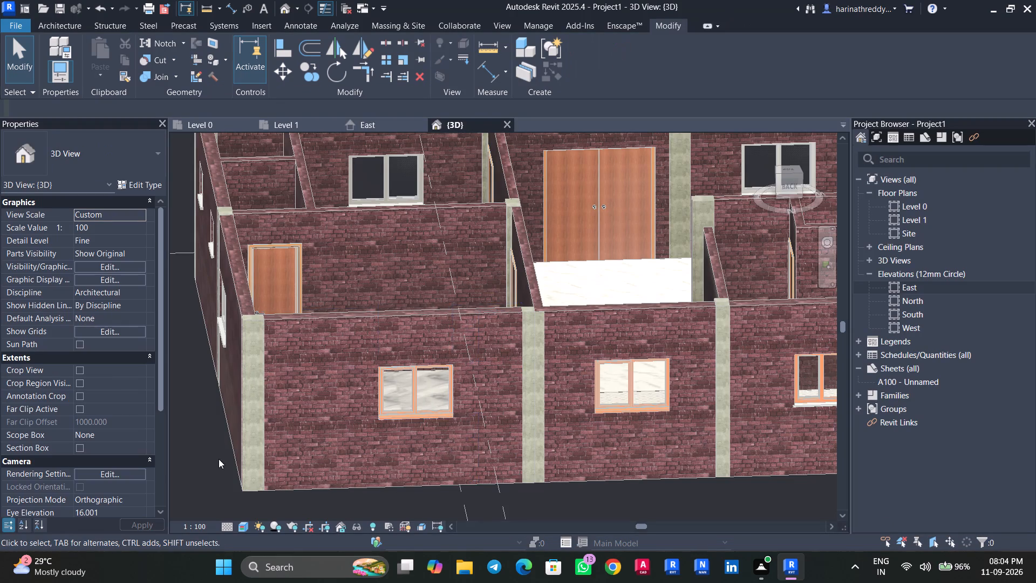
Assign the Cherry wood material to Material Frame of double window type W3 in the east exterior wall.
{"action": "middle_click_drag", "start_coordinate": [229, 470], "coordinate": [392, 495], "text": "shift"}
{"action": "left_click", "coordinate": [428, 430]}
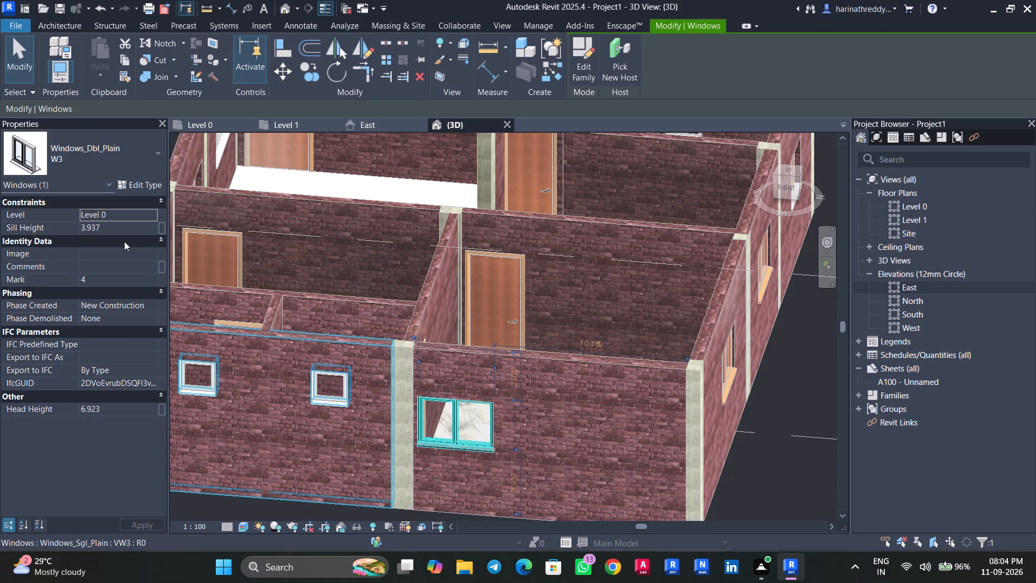
{"action": "left_click", "coordinate": [156, 187]}
{"action": "left_click", "coordinate": [999, 369]}
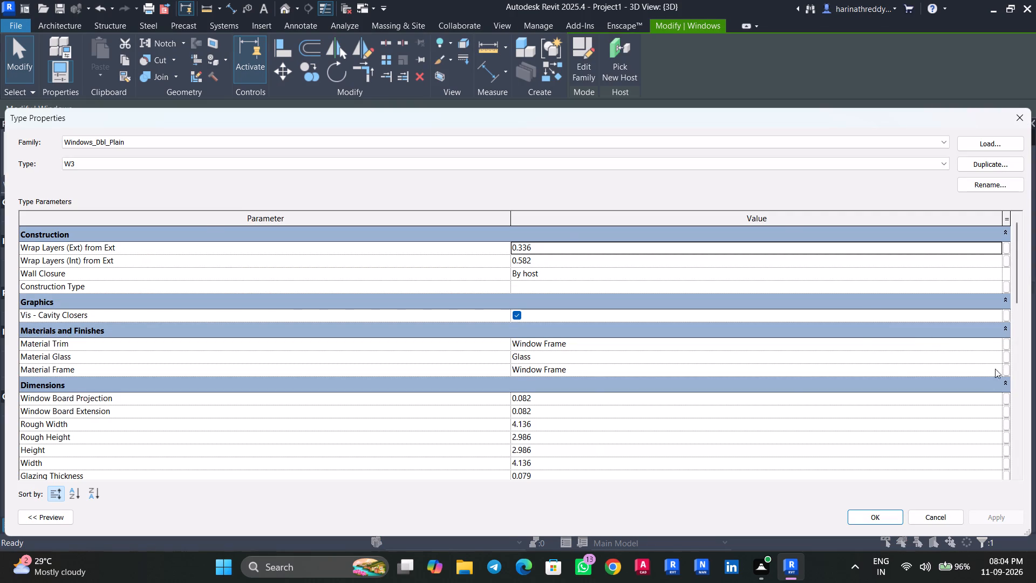
{"action": "type", "text": "WOOD"}
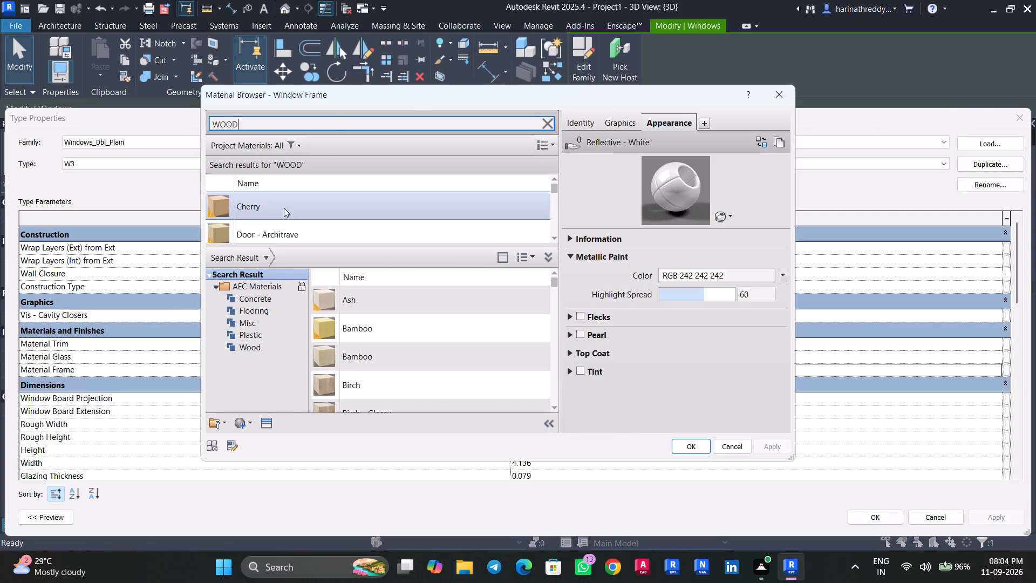
{"action": "left_click", "coordinate": [284, 204]}
{"action": "left_click", "coordinate": [675, 442]}
{"action": "left_click", "coordinate": [1005, 510]}
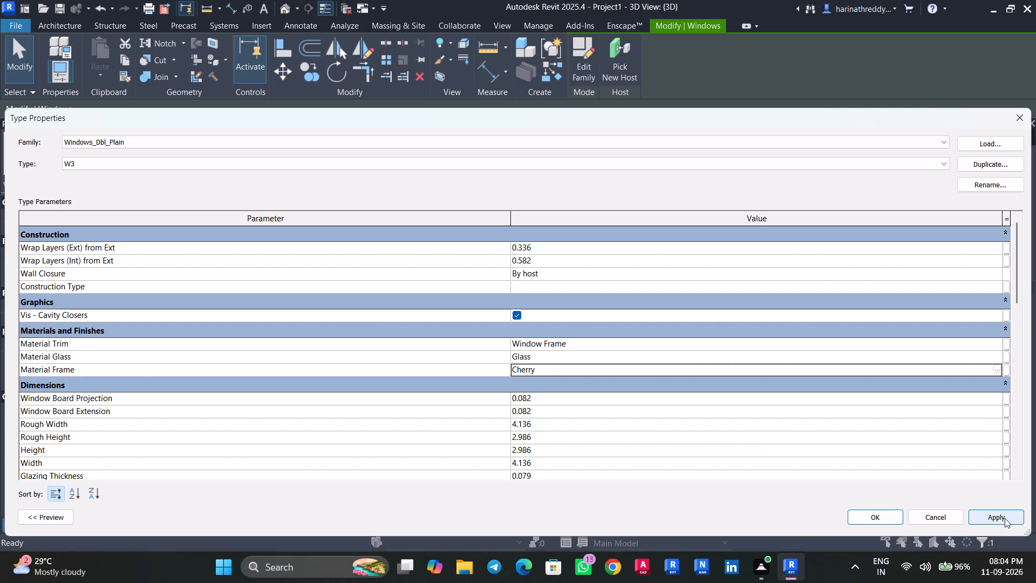
{"action": "left_click", "coordinate": [1005, 519]}
{"action": "left_click", "coordinate": [893, 513]}
{"action": "key", "text": "Escape"}
Assign the Cherry wood material to Material Frame of window type WN in the south wall, east of the double entrance door.
{"action": "scroll", "coordinate": [350, 471], "scroll_direction": "down", "scroll_amount": 4}
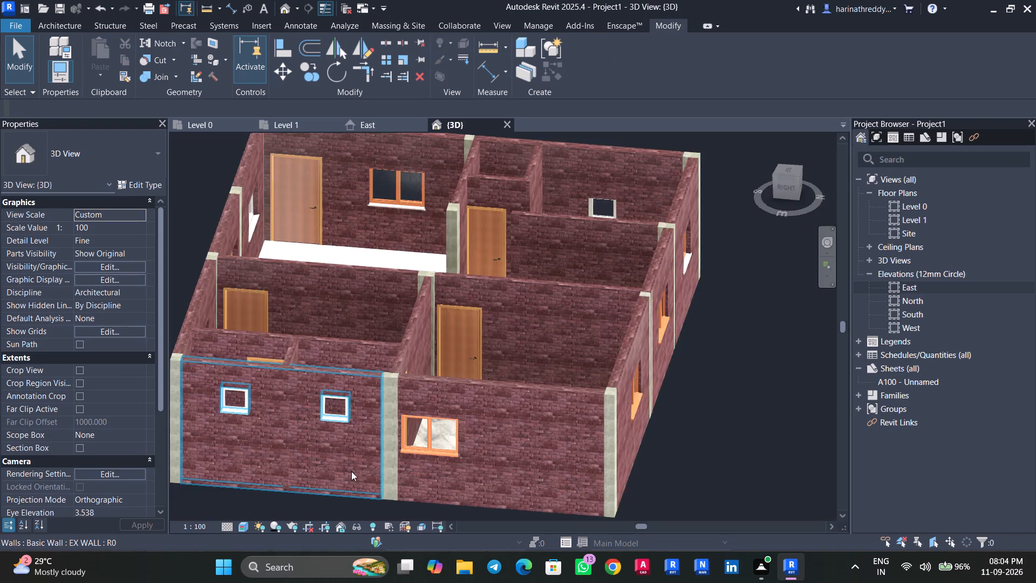
{"action": "middle_click_drag", "start_coordinate": [361, 484], "coordinate": [603, 471], "text": "shift"}
{"action": "scroll", "coordinate": [503, 456], "scroll_direction": "up", "scroll_amount": 4}
{"action": "left_click", "coordinate": [503, 456]}
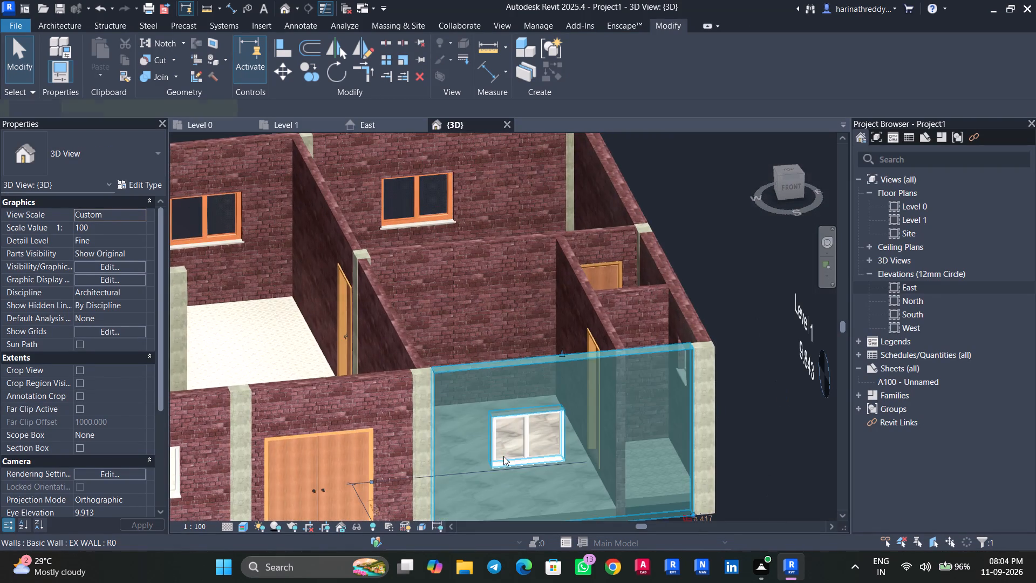
{"action": "key", "text": "Escape"}
{"action": "left_click", "coordinate": [503, 464]}
{"action": "left_click", "coordinate": [140, 185]}
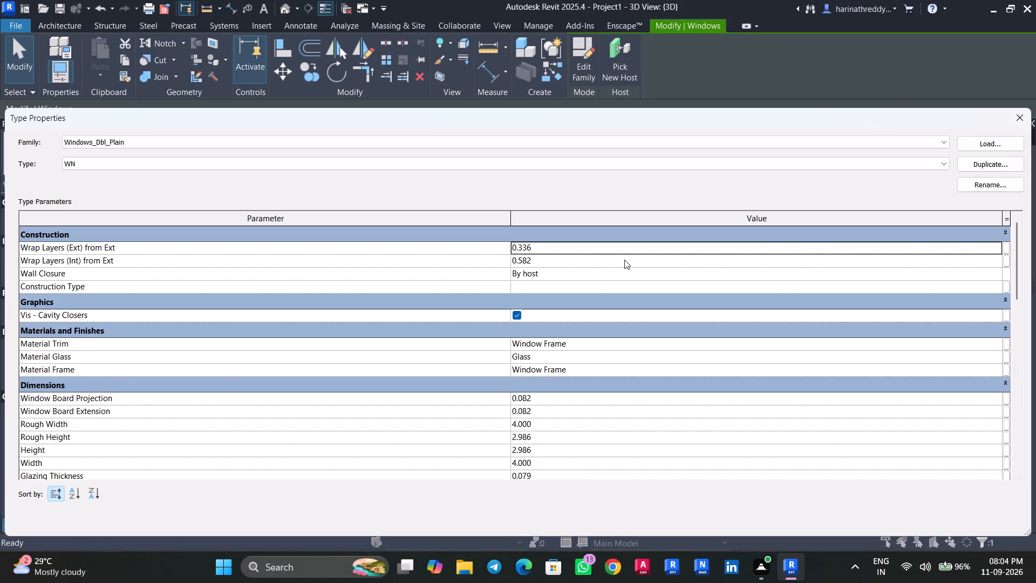
{"action": "left_click", "coordinate": [999, 368]}
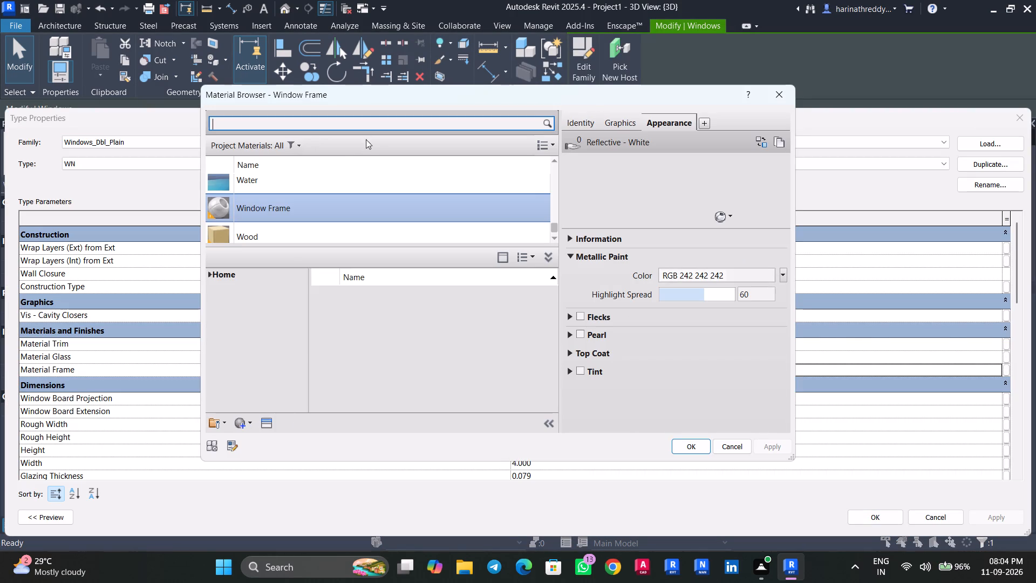
{"action": "type", "text": "WOOD"}
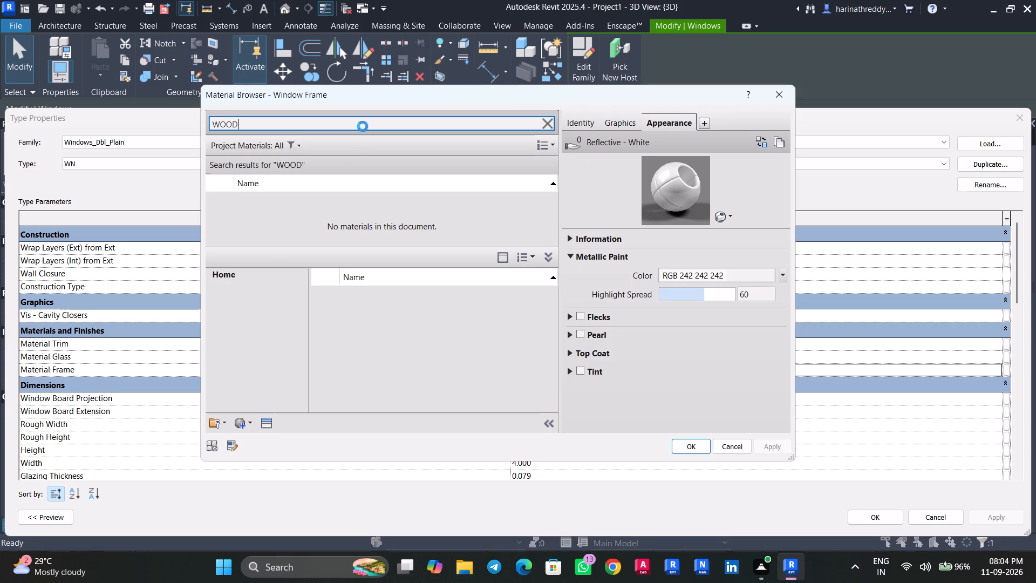
{"action": "left_click", "coordinate": [289, 201]}
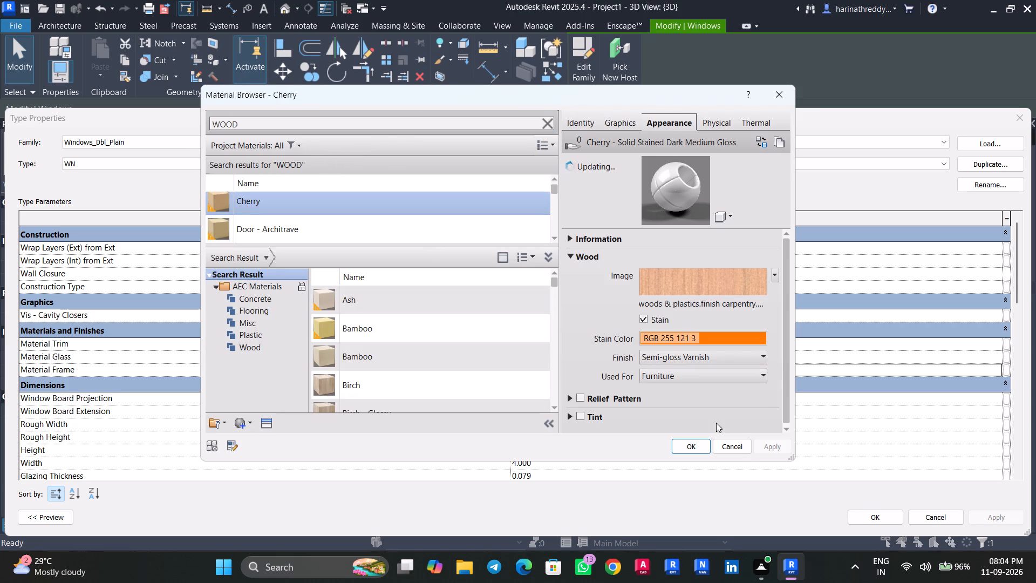
{"action": "left_click", "coordinate": [703, 444]}
{"action": "left_click", "coordinate": [983, 516]}
{"action": "left_click", "coordinate": [863, 514]}
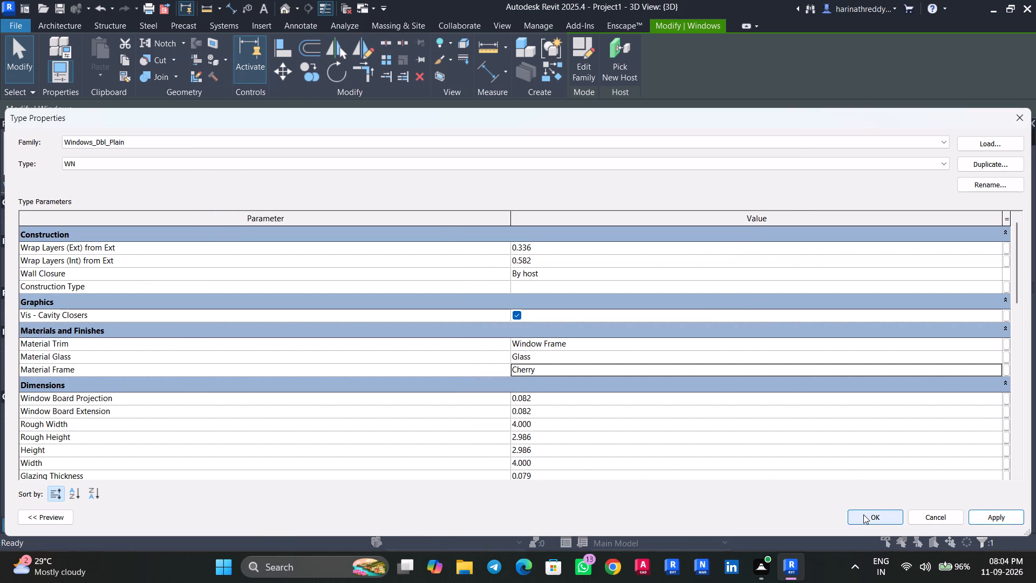
{"action": "key", "text": "Escape"}
Assign the Cherry wood material to Material Frame of window type W1 in the south wall, west of the double entrance door.
{"action": "middle_click_drag", "start_coordinate": [494, 498], "coordinate": [782, 414]}
{"action": "scroll", "coordinate": [471, 409], "scroll_direction": "up", "scroll_amount": 2}
{"action": "left_click", "coordinate": [453, 406]}
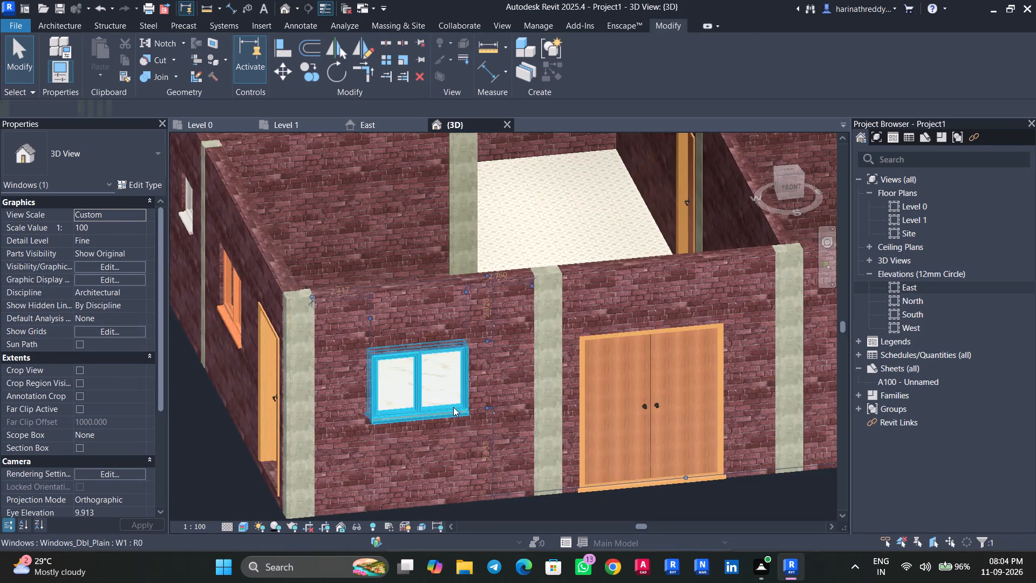
{"action": "left_click", "coordinate": [123, 187]}
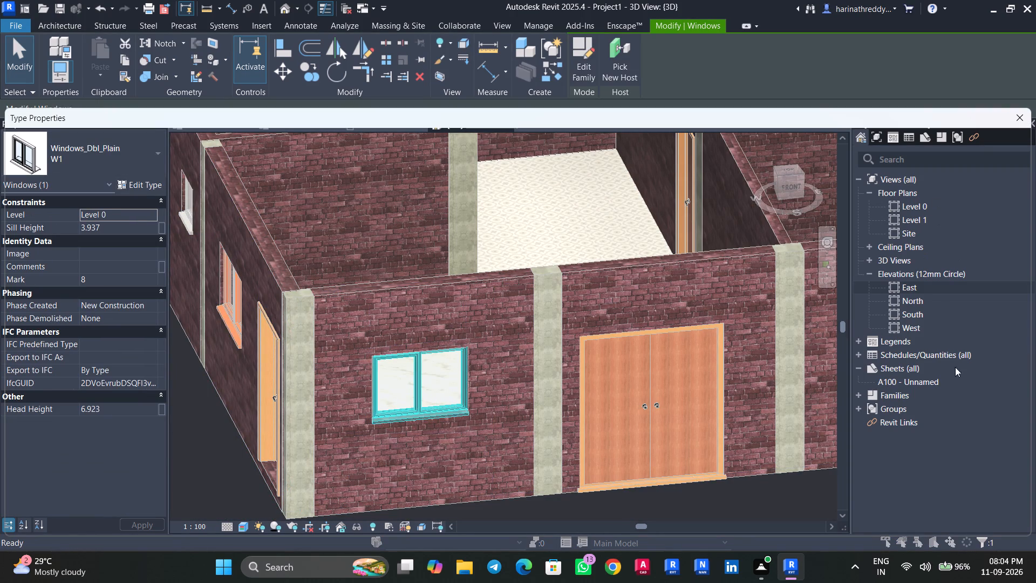
{"action": "left_click", "coordinate": [1000, 366]}
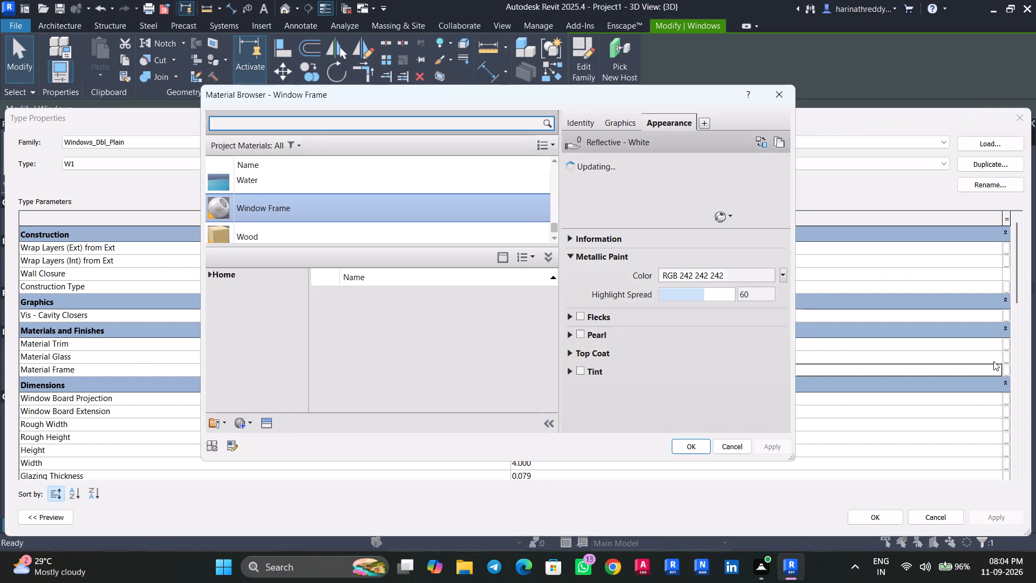
{"action": "type", "text": "WOOD"}
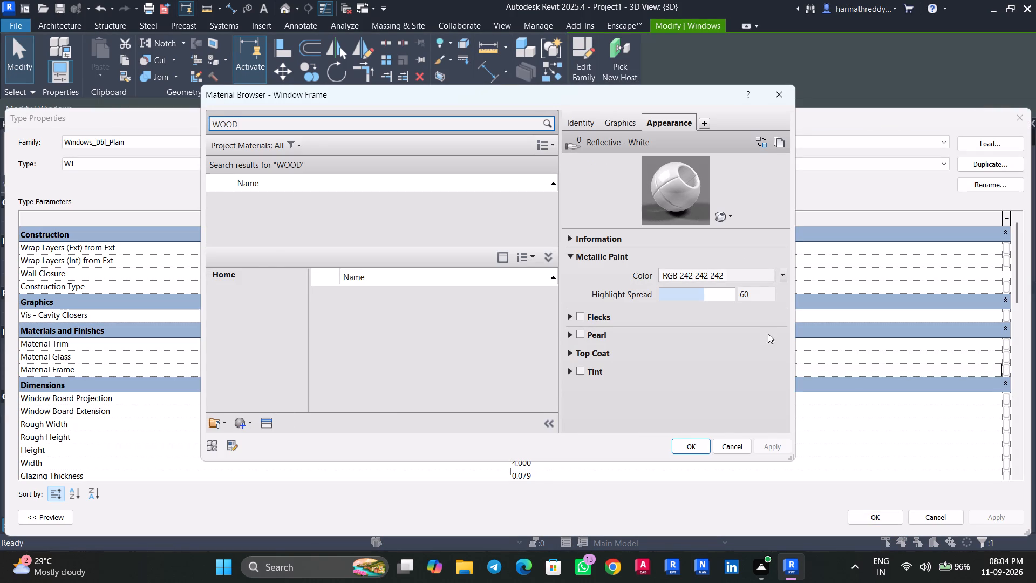
{"action": "left_click", "coordinate": [308, 205]}
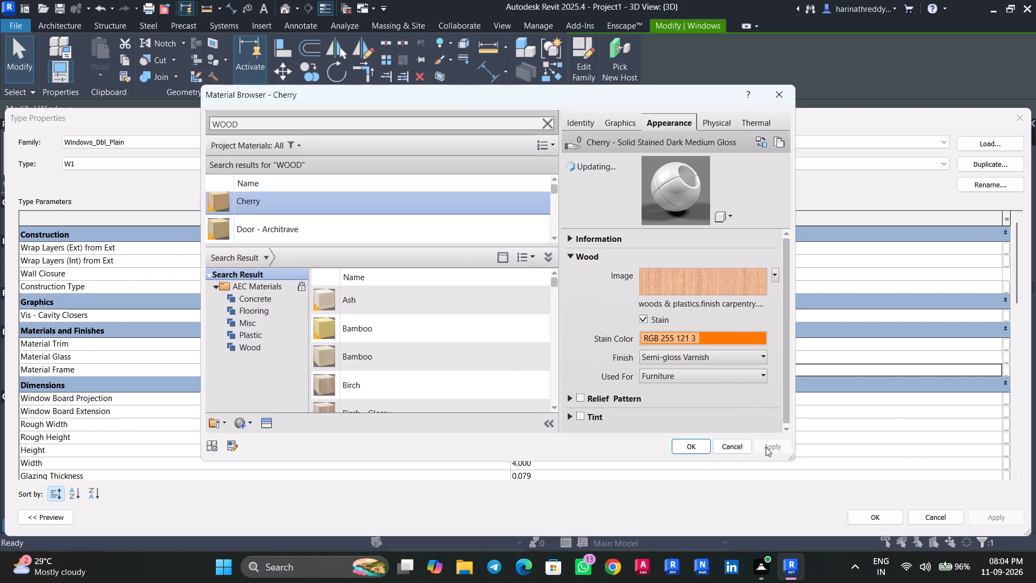
{"action": "left_click", "coordinate": [697, 450]}
{"action": "left_click", "coordinate": [1000, 527]}
{"action": "left_click", "coordinate": [992, 516]}
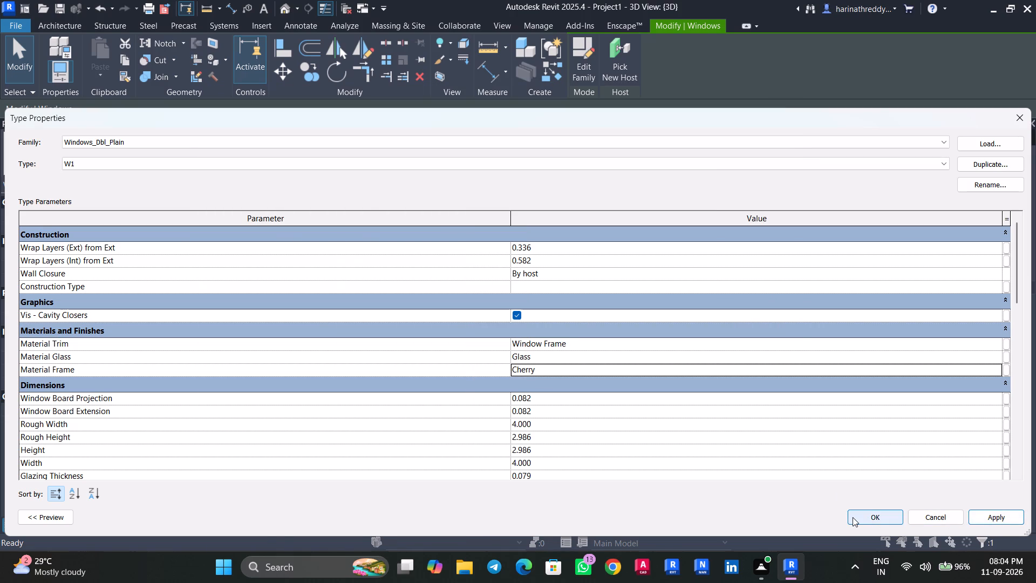
{"action": "left_click", "coordinate": [853, 517]}
{"action": "key", "text": "Escape"}
Examine the house model from all sides and from above, checking the window frames, doors and room floors.
{"action": "scroll", "coordinate": [372, 472], "scroll_direction": "down", "scroll_amount": 3}
{"action": "middle_click_drag", "start_coordinate": [388, 484], "coordinate": [493, 522], "text": "shift"}
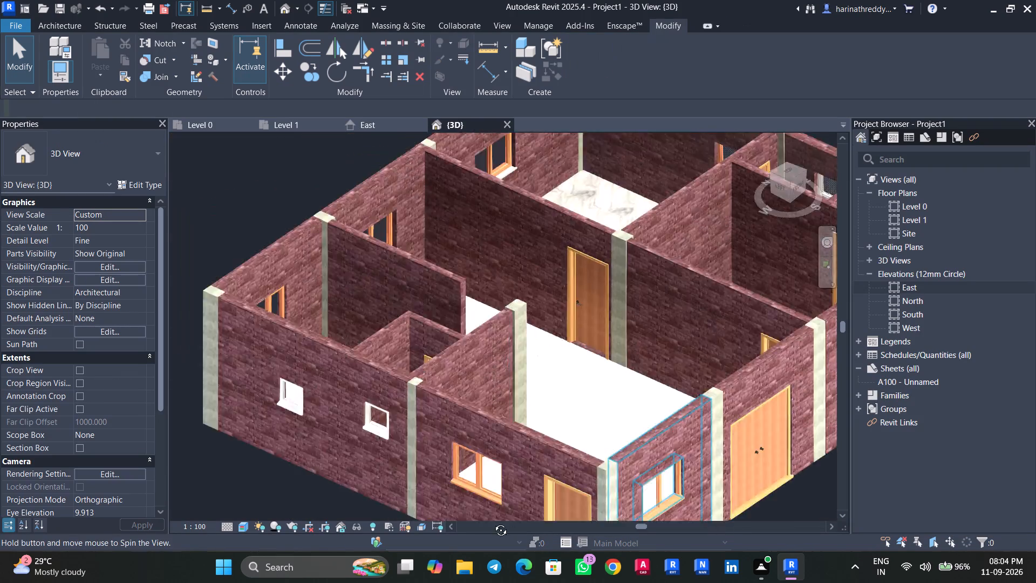
{"action": "middle_click_drag", "start_coordinate": [493, 522], "coordinate": [585, 545], "text": "shift"}
{"action": "middle_click", "coordinate": [585, 545], "text": "shift"}
{"action": "middle_click_drag", "start_coordinate": [374, 477], "coordinate": [458, 444], "text": "shift"}
{"action": "middle_click_drag", "start_coordinate": [458, 445], "coordinate": [220, 510]}
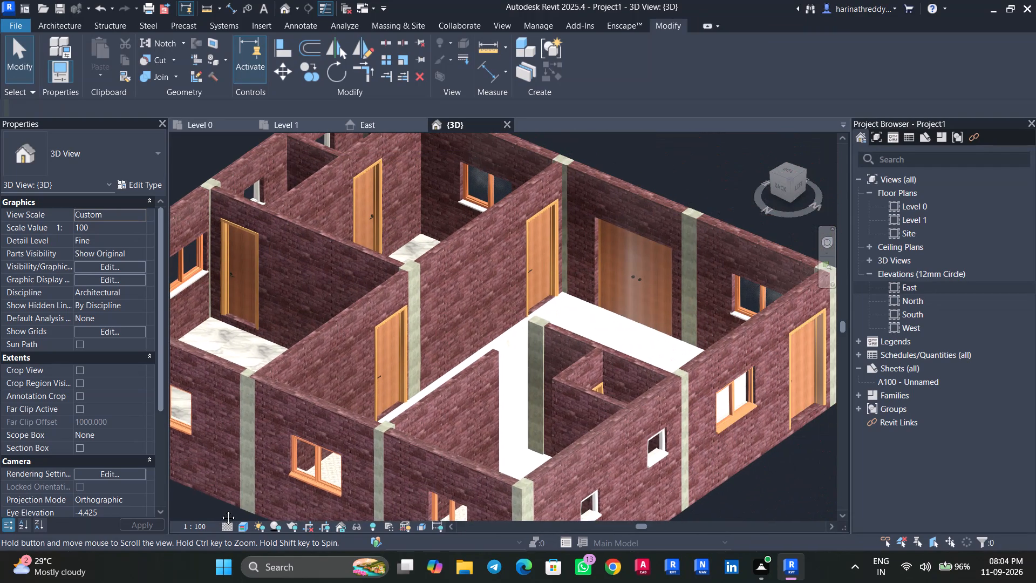
{"action": "middle_click_drag", "start_coordinate": [220, 510], "coordinate": [220, 510]}
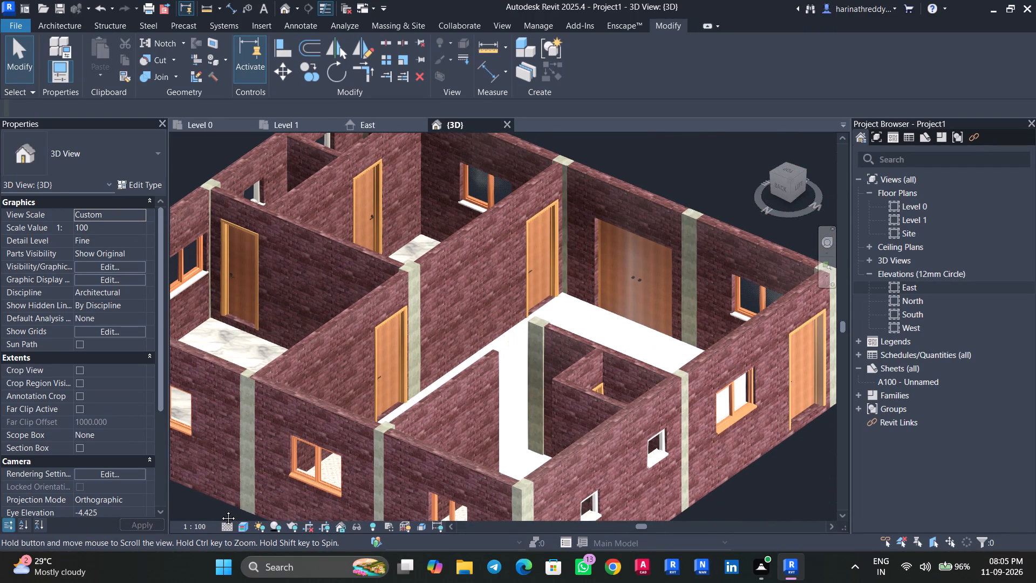
{"action": "middle_click_drag", "start_coordinate": [220, 510], "coordinate": [223, 516]}
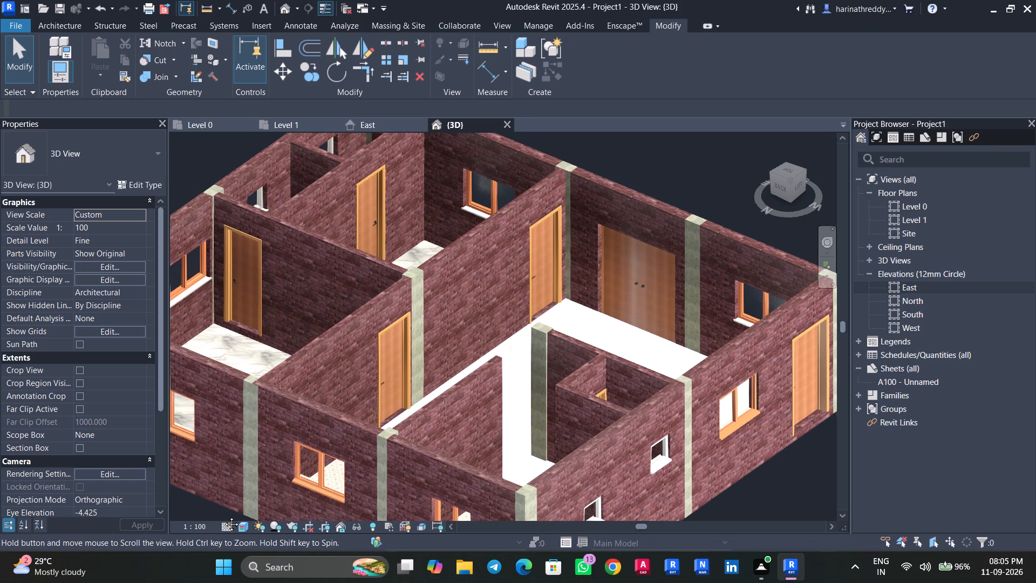
{"action": "middle_click_drag", "start_coordinate": [223, 516], "coordinate": [224, 516]}
{"action": "middle_click", "coordinate": [224, 516]}
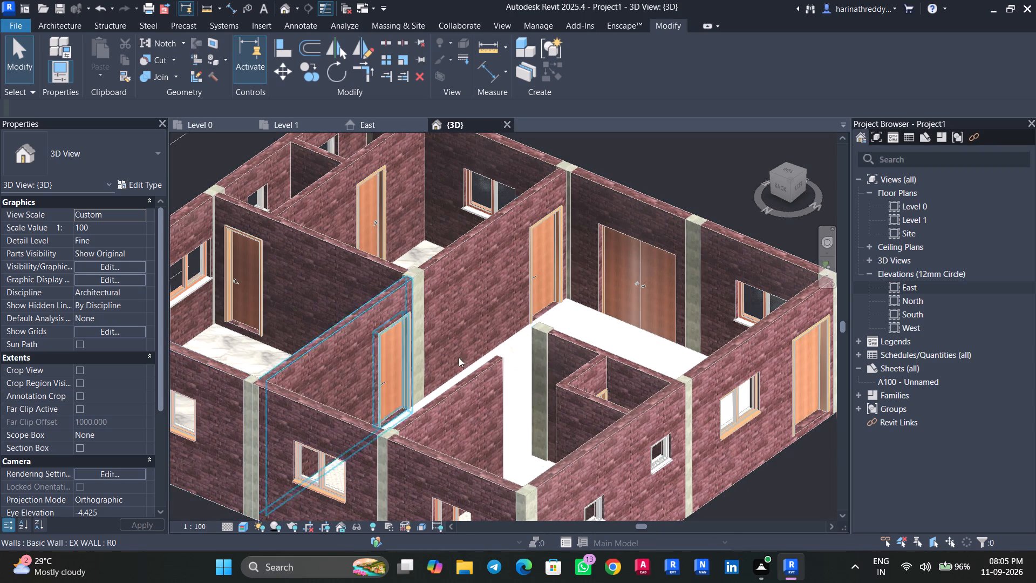
{"action": "scroll", "coordinate": [767, 437], "scroll_direction": "down", "scroll_amount": 2}
{"action": "middle_click_drag", "start_coordinate": [791, 485], "coordinate": [729, 435]}
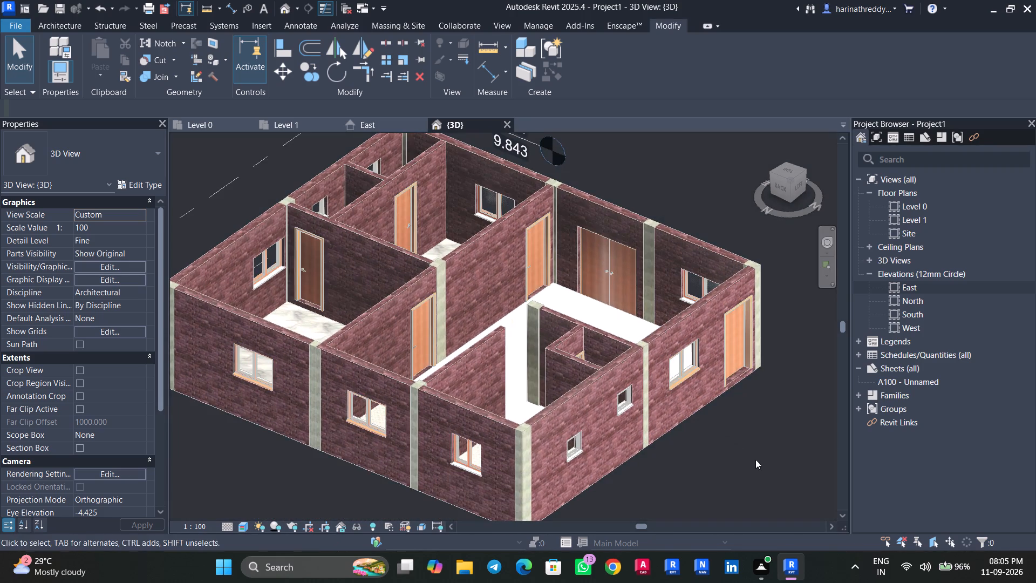
{"action": "middle_click_drag", "start_coordinate": [755, 460], "coordinate": [655, 467], "text": "shift"}
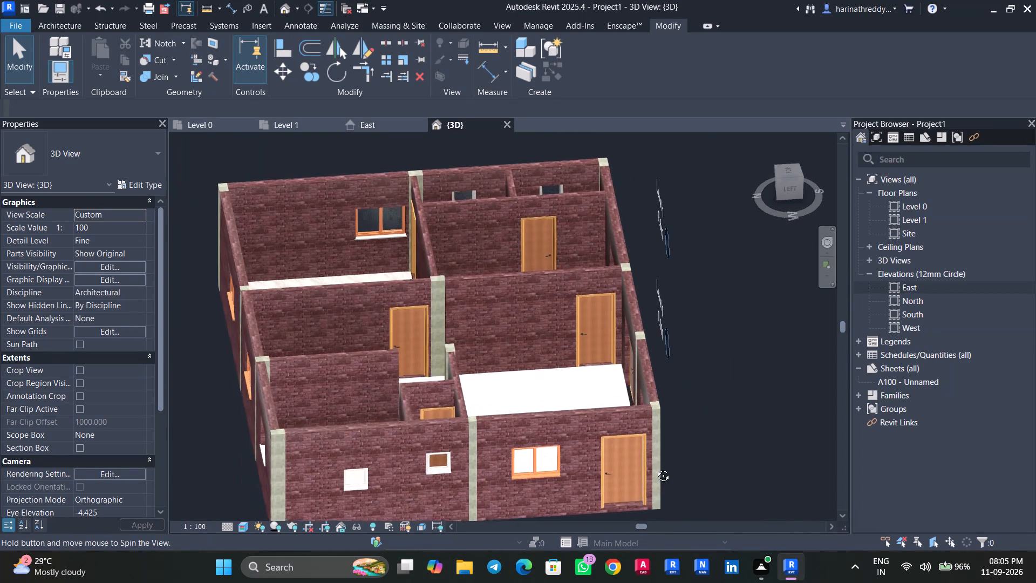
{"action": "middle_click_drag", "start_coordinate": [655, 467], "coordinate": [505, 514], "text": "shift"}
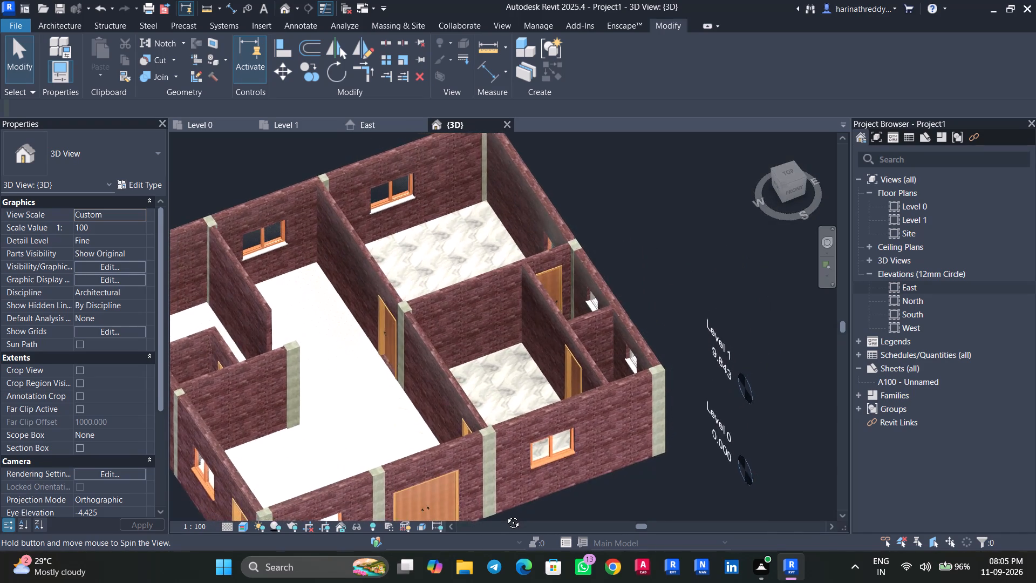
{"action": "middle_click_drag", "start_coordinate": [505, 514], "coordinate": [484, 558], "text": "shift"}
{"action": "scroll", "coordinate": [480, 277], "scroll_direction": "up", "scroll_amount": 3}
{"action": "scroll", "coordinate": [475, 242], "scroll_direction": "down", "scroll_amount": 1}
{"action": "scroll", "coordinate": [472, 231], "scroll_direction": "up", "scroll_amount": 3}
{"action": "scroll", "coordinate": [448, 215], "scroll_direction": "down", "scroll_amount": 1}
{"action": "scroll", "coordinate": [448, 215], "scroll_direction": "up", "scroll_amount": 2}
{"action": "middle_click_drag", "start_coordinate": [444, 221], "coordinate": [472, 333], "text": "shift"}
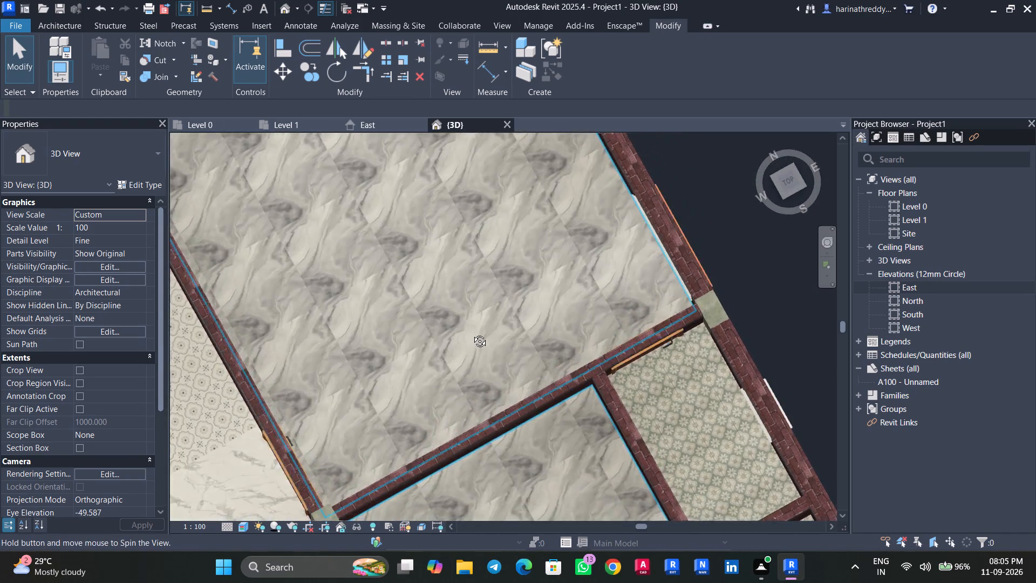
{"action": "middle_click_drag", "start_coordinate": [472, 333], "coordinate": [552, 342], "text": "shift"}
{"action": "scroll", "coordinate": [552, 342], "scroll_direction": "up", "scroll_amount": 1}
{"action": "scroll", "coordinate": [552, 342], "scroll_direction": "down", "scroll_amount": 8}
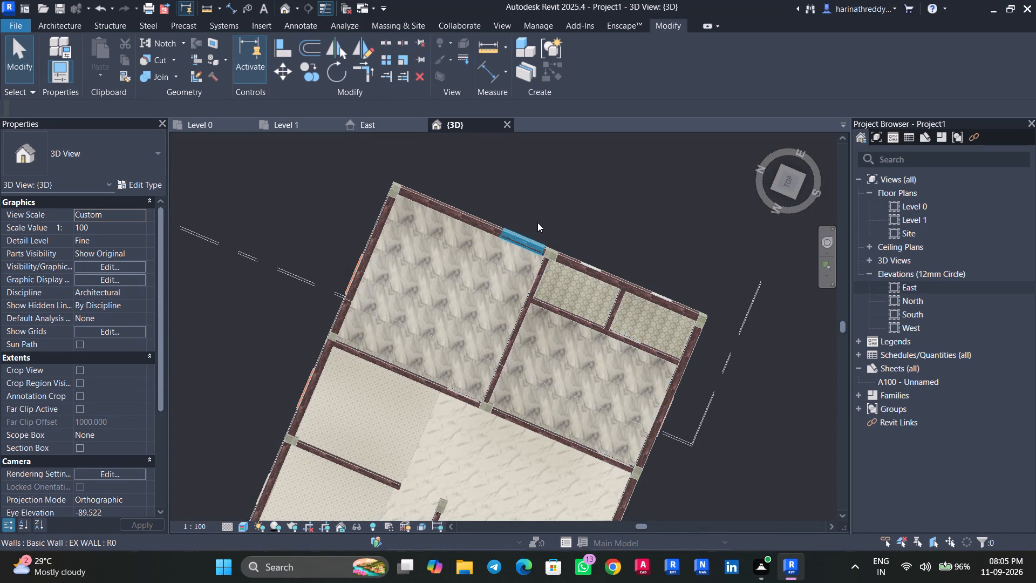
{"action": "scroll", "coordinate": [549, 265], "scroll_direction": "down", "scroll_amount": 5}
{"action": "middle_click_drag", "start_coordinate": [669, 435], "coordinate": [694, 277], "text": "shift"}
{"action": "scroll", "coordinate": [619, 329], "scroll_direction": "up", "scroll_amount": 2}
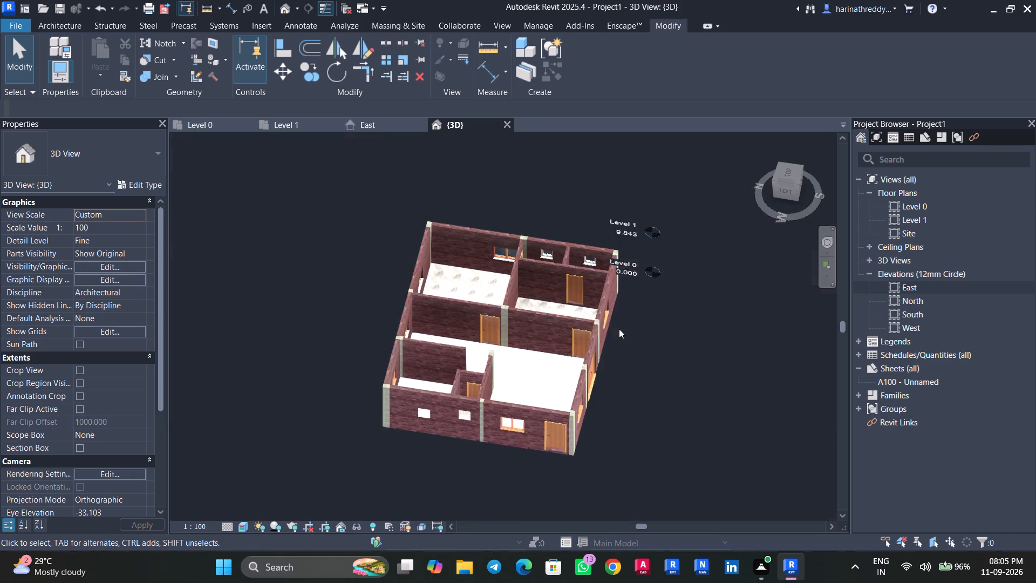
{"action": "scroll", "coordinate": [619, 329], "scroll_direction": "up", "scroll_amount": 5}
{"action": "middle_click_drag", "start_coordinate": [635, 374], "coordinate": [725, 365]}
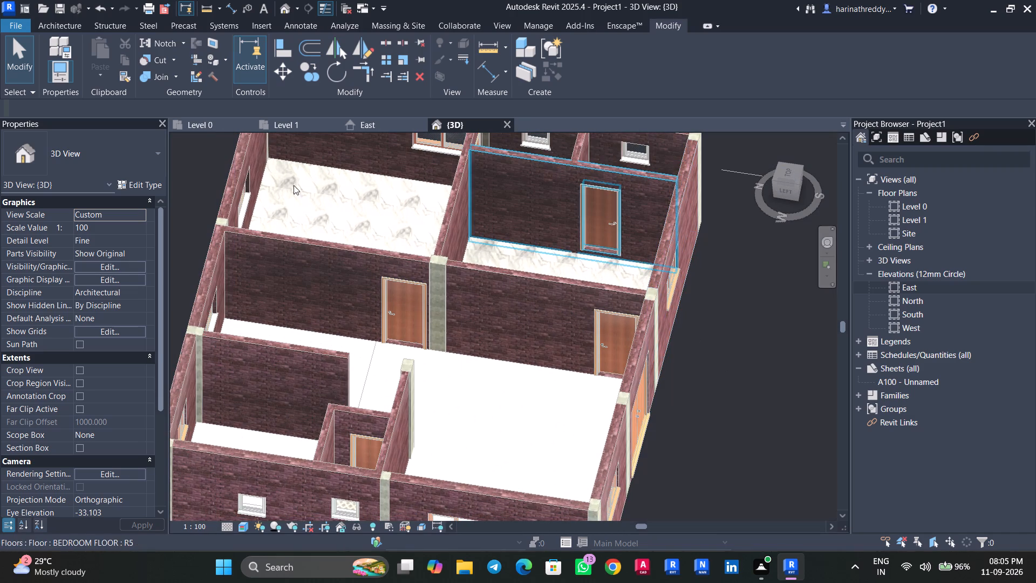
Examine the entrance steps and landing outside double door D1 on the Level 0 floor plan.
{"action": "left_click", "coordinate": [210, 132]}
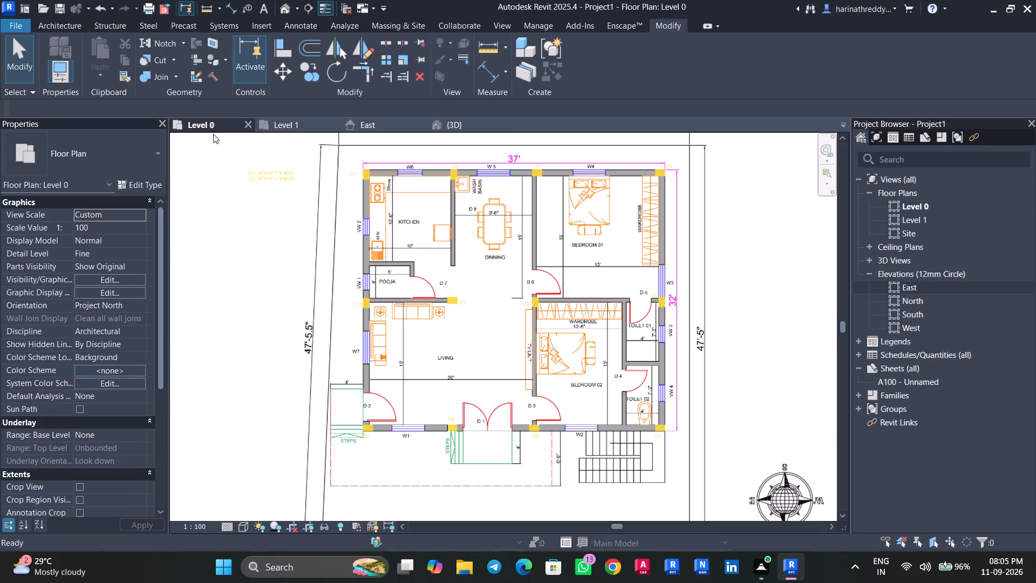
{"action": "scroll", "coordinate": [494, 447], "scroll_direction": "up", "scroll_amount": 4}
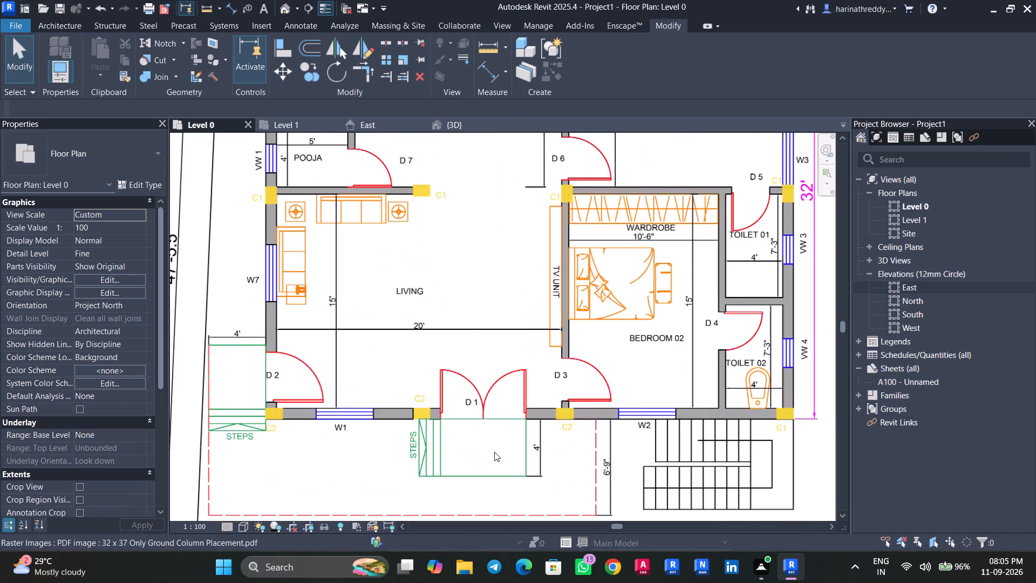
{"action": "scroll", "coordinate": [494, 452], "scroll_direction": "up", "scroll_amount": 3}
{"action": "middle_click_drag", "start_coordinate": [494, 452], "coordinate": [500, 362]}
{"action": "scroll", "coordinate": [486, 399], "scroll_direction": "up", "scroll_amount": 2}
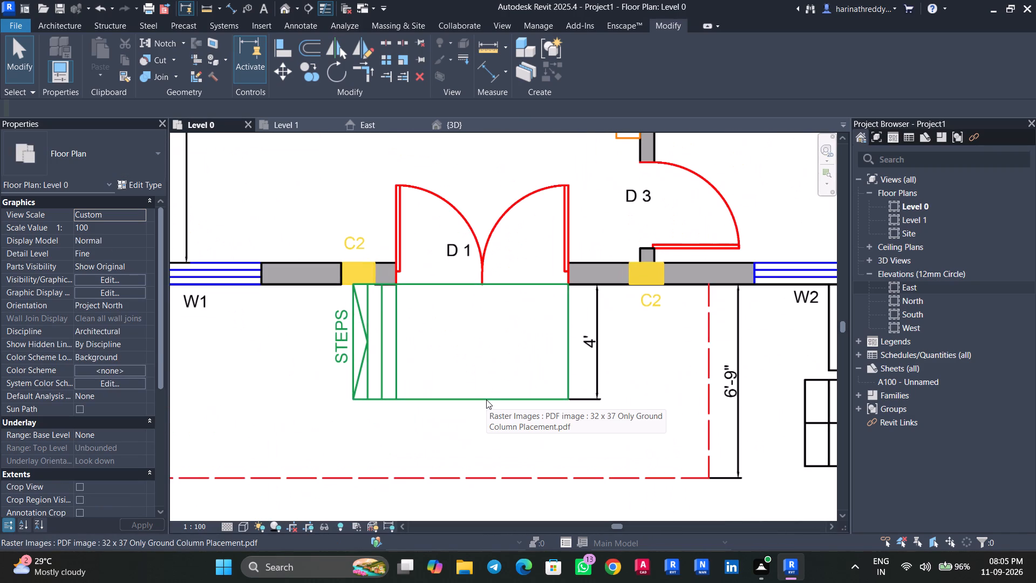
{"action": "scroll", "coordinate": [485, 401], "scroll_direction": "down", "scroll_amount": 2}
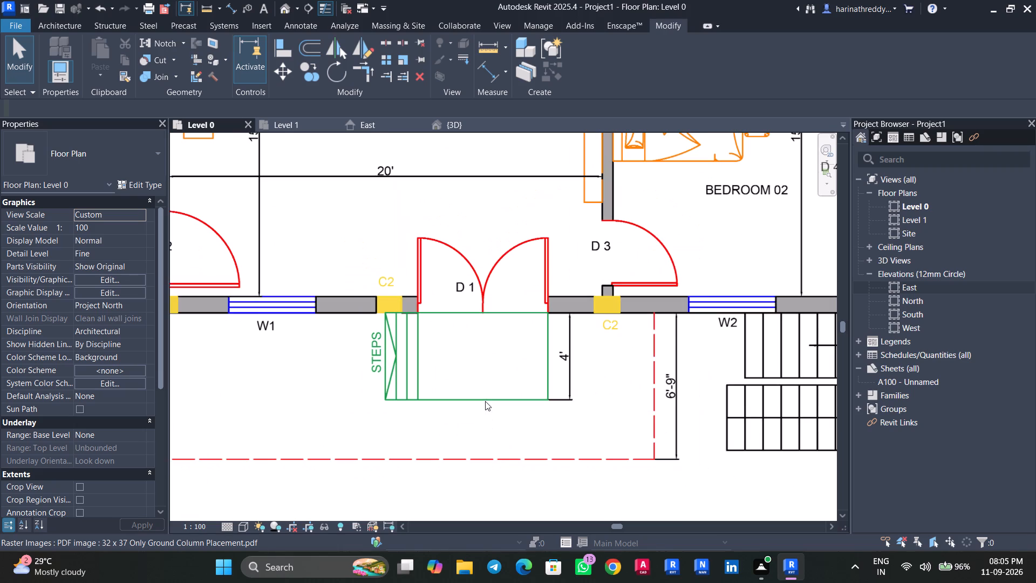
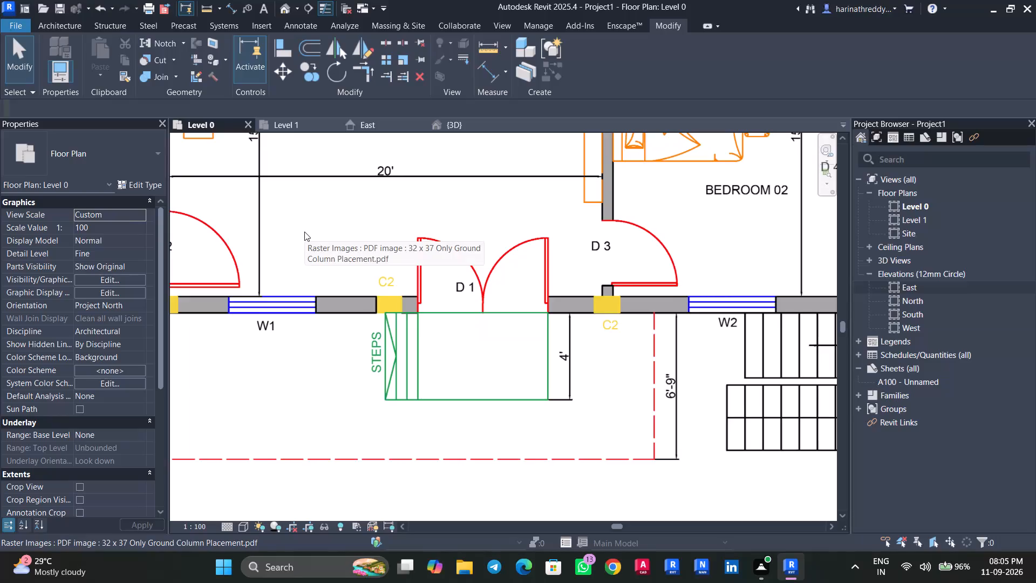
Sketch a three-segment property line over the red dashed outline, from the D2 landing's outer corner around to the wall between C2 and W2.
{"action": "scroll", "coordinate": [318, 252], "scroll_direction": "down", "scroll_amount": 5}
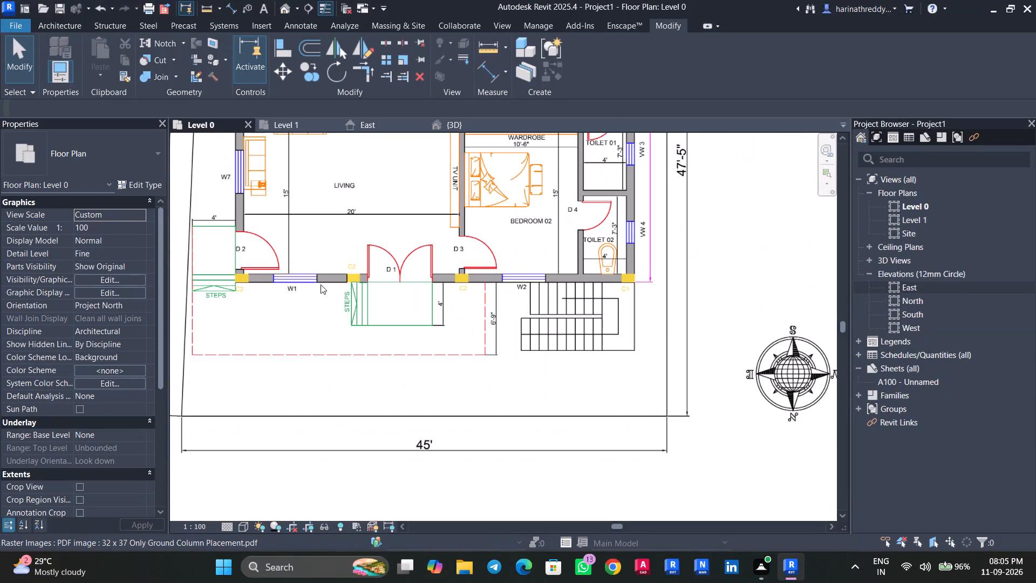
{"action": "middle_click_drag", "start_coordinate": [341, 359], "coordinate": [346, 374]}
{"action": "middle_click_drag", "start_coordinate": [344, 372], "coordinate": [411, 379]}
{"action": "scroll", "coordinate": [403, 384], "scroll_direction": "up", "scroll_amount": 1}
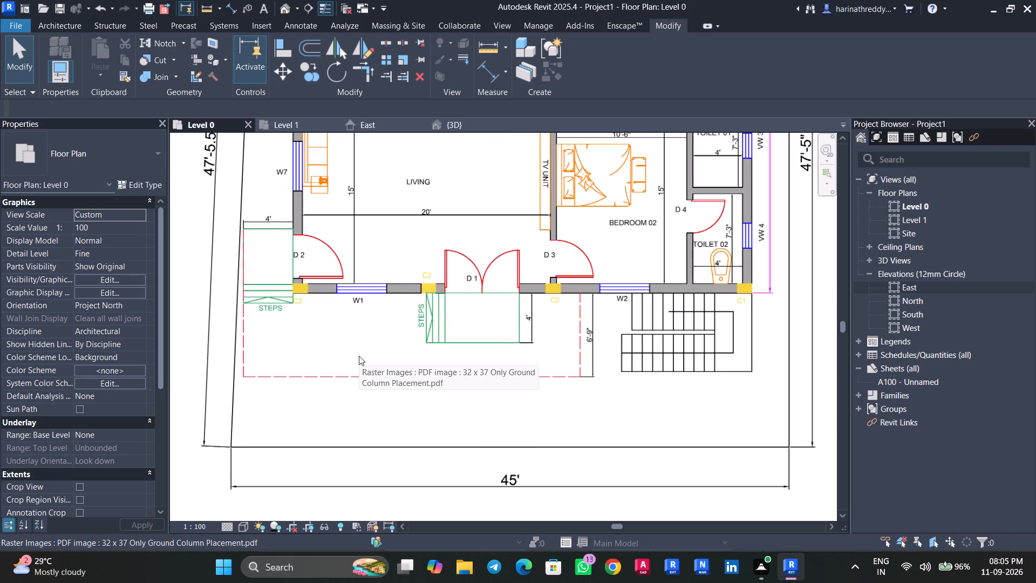
{"action": "left_click", "coordinate": [359, 356]}
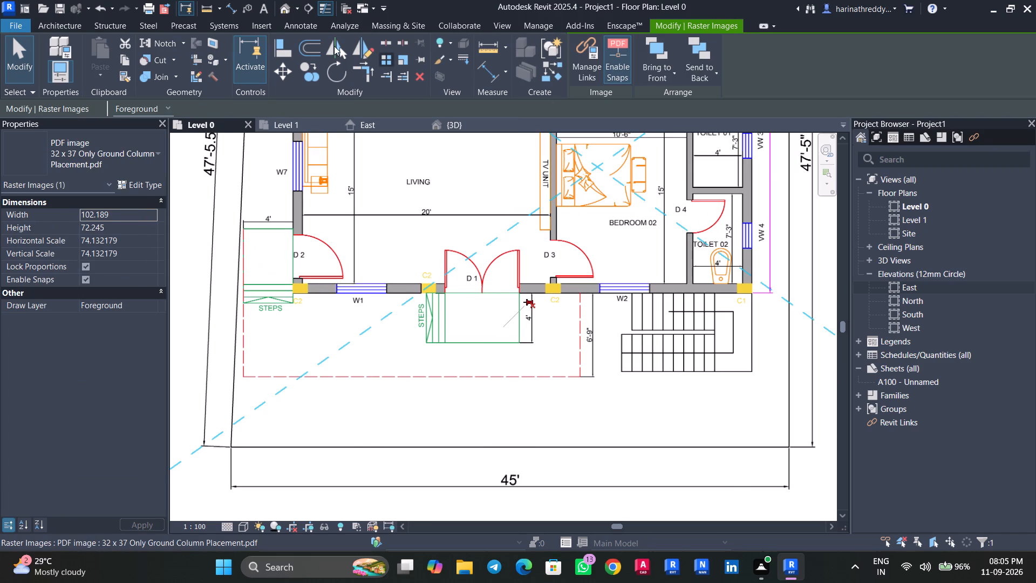
{"action": "left_click", "coordinate": [403, 27]}
{"action": "left_click", "coordinate": [514, 64]}
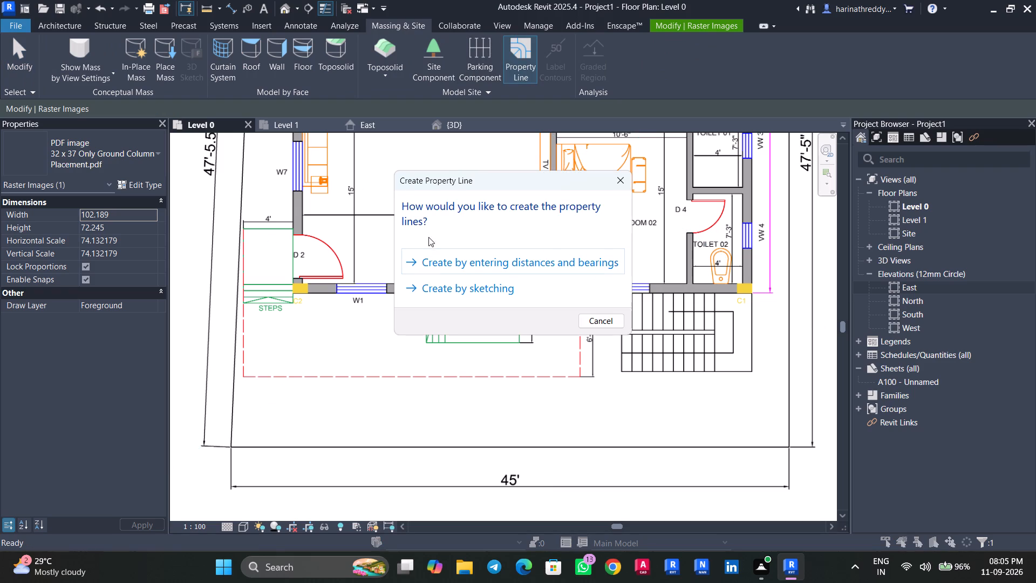
{"action": "left_click", "coordinate": [454, 290]}
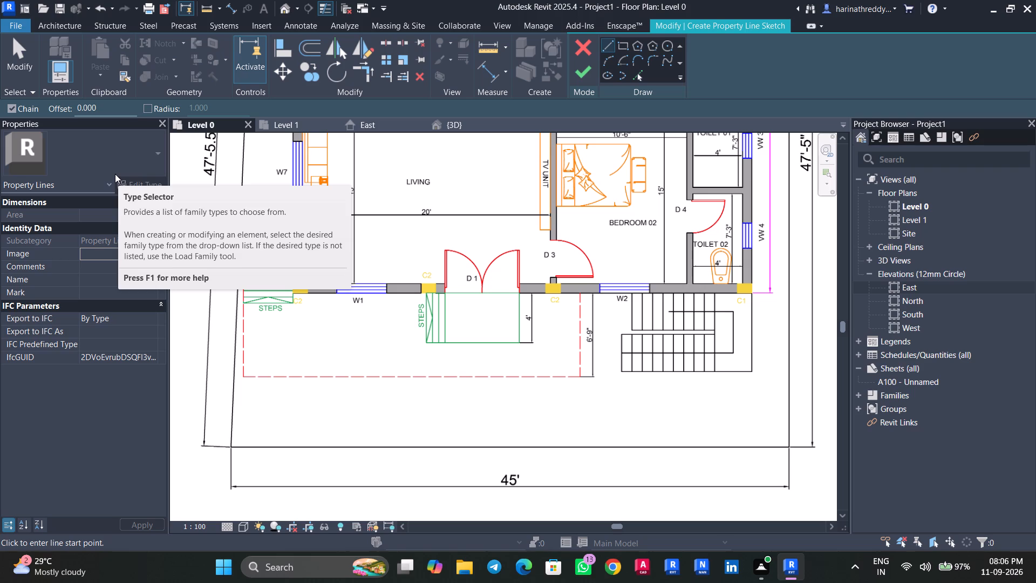
{"action": "left_click", "coordinate": [128, 152]}
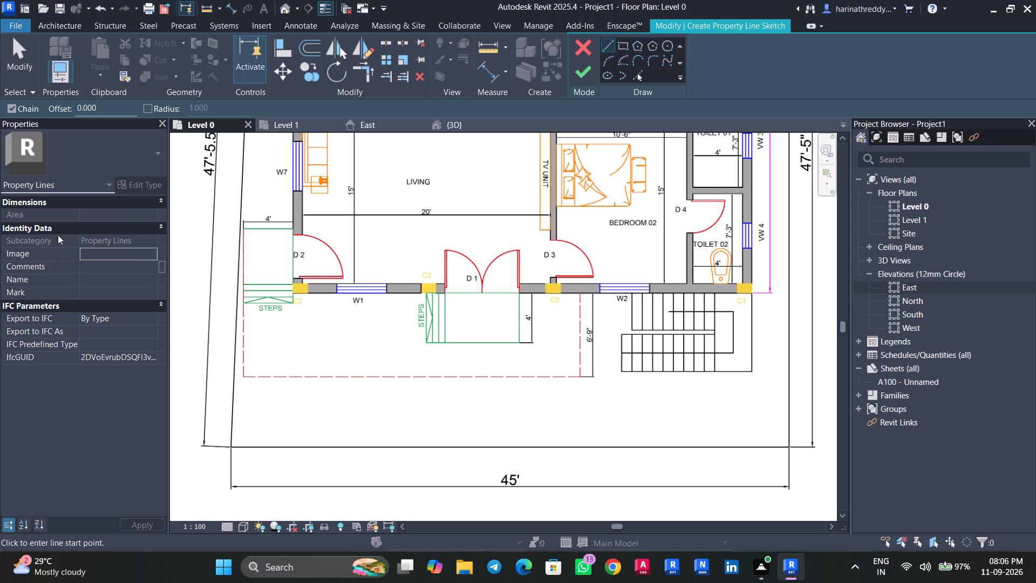
{"action": "left_click", "coordinate": [67, 182]}
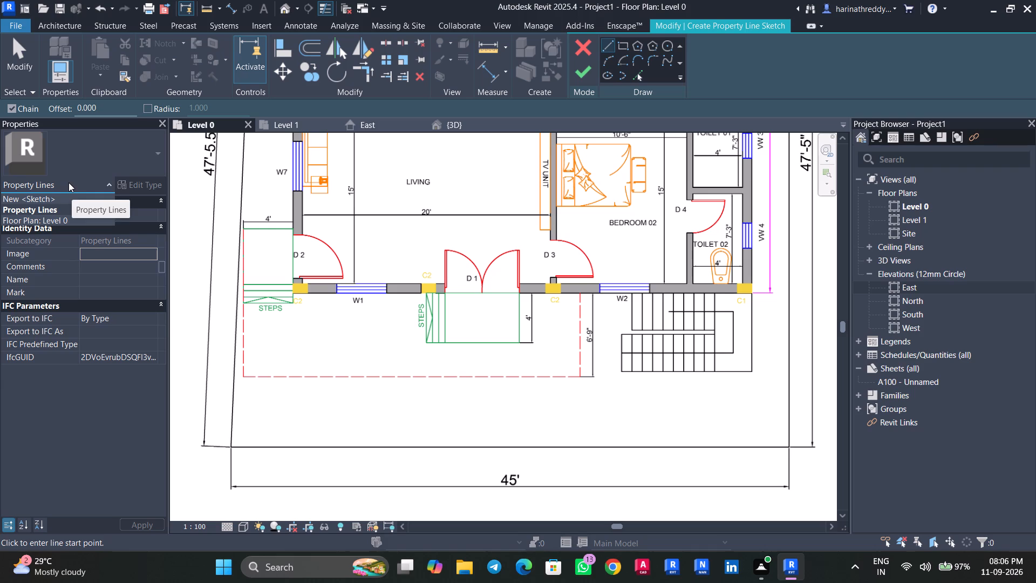
{"action": "left_click", "coordinate": [69, 182]}
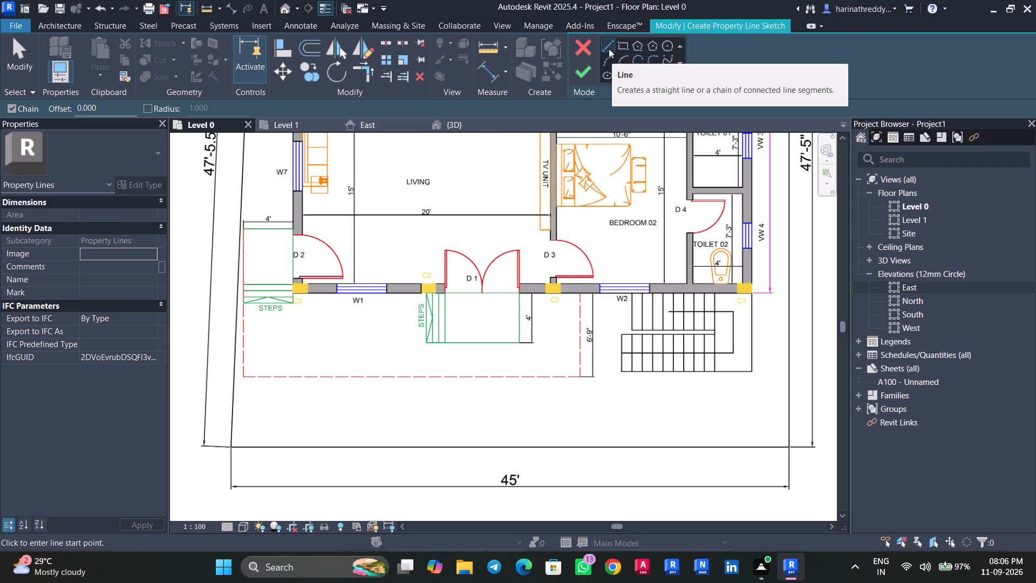
{"action": "left_click", "coordinate": [609, 49]}
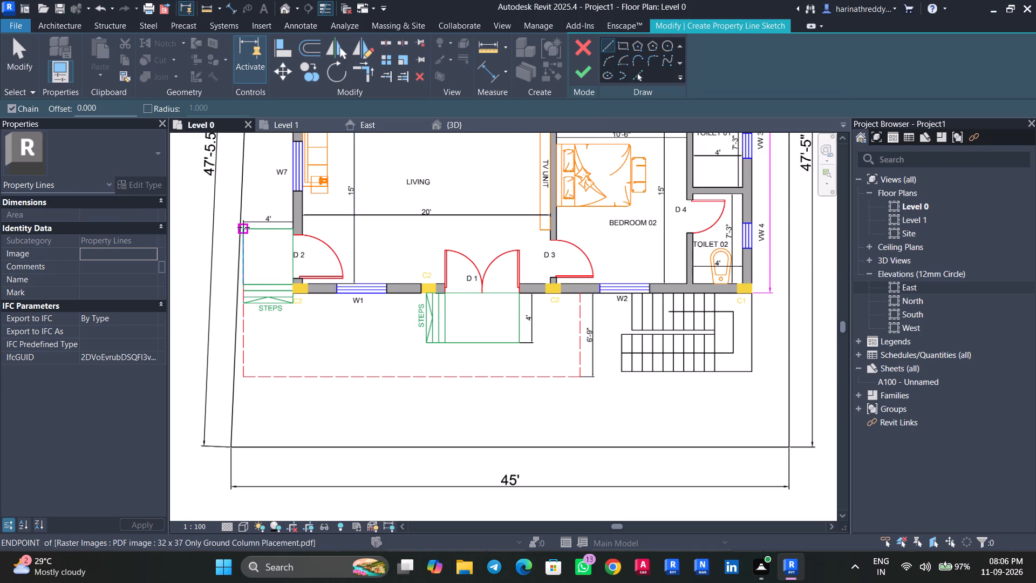
{"action": "left_click", "coordinate": [243, 227]}
{"action": "left_click", "coordinate": [243, 375]}
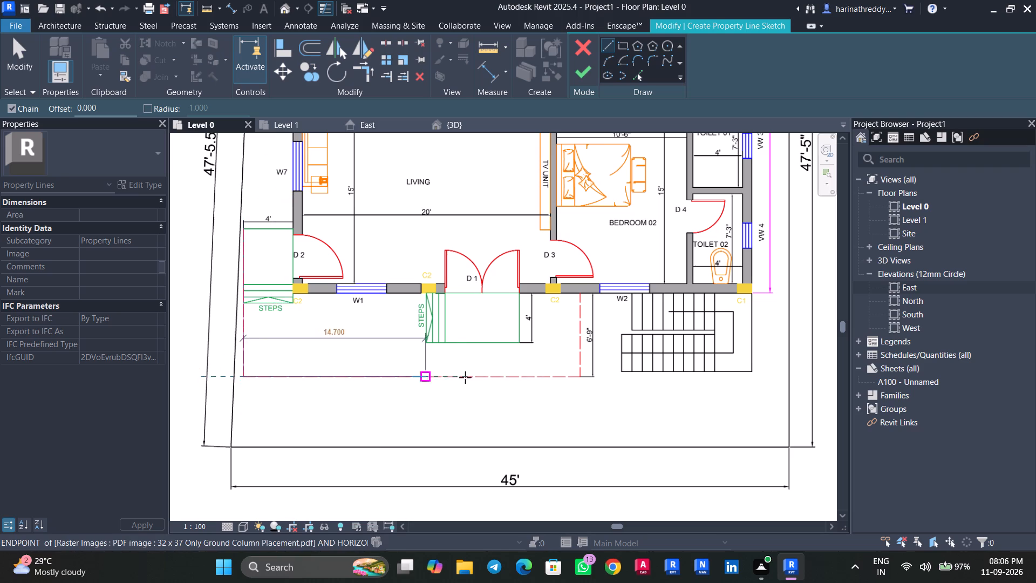
{"action": "left_click", "coordinate": [582, 375]}
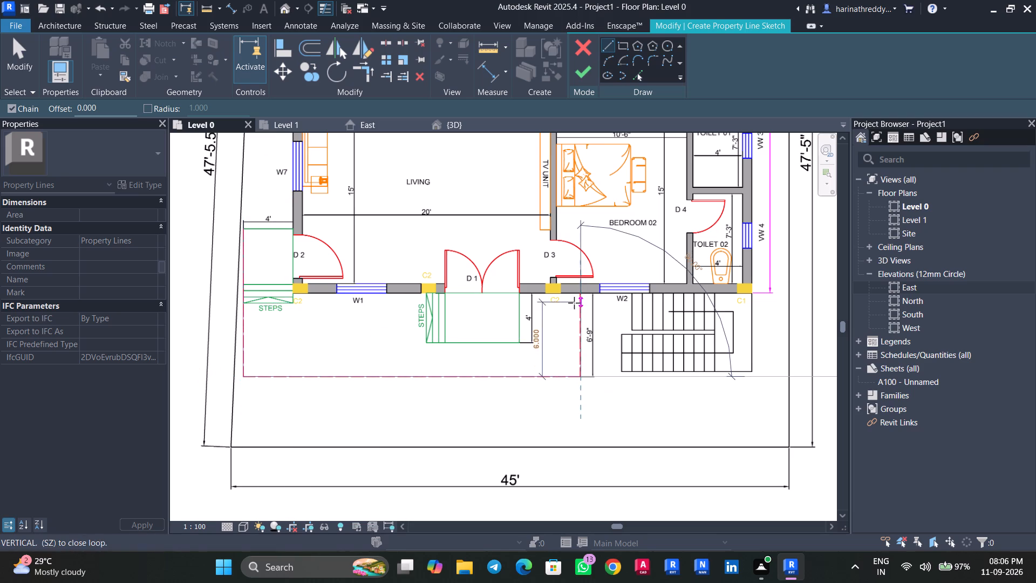
{"action": "scroll", "coordinate": [582, 296], "scroll_direction": "up", "scroll_amount": 7}
{"action": "scroll", "coordinate": [582, 296], "scroll_direction": "down", "scroll_amount": 1}
{"action": "scroll", "coordinate": [582, 296], "scroll_direction": "up", "scroll_amount": 2}
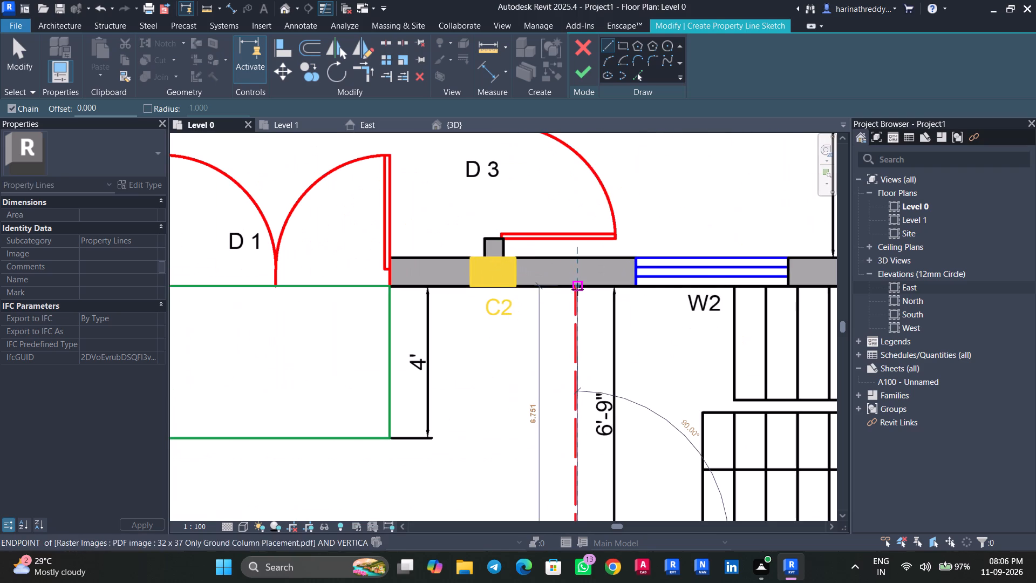
{"action": "left_click", "coordinate": [577, 289]}
{"action": "key", "text": "Escape"}
{"action": "key", "text": "Escape"}
Examine the sketched property line segments along the dashed outline and the properties of the segment beside the D2 steps.
{"action": "left_click", "coordinate": [577, 355]}
{"action": "key", "text": "Left"}
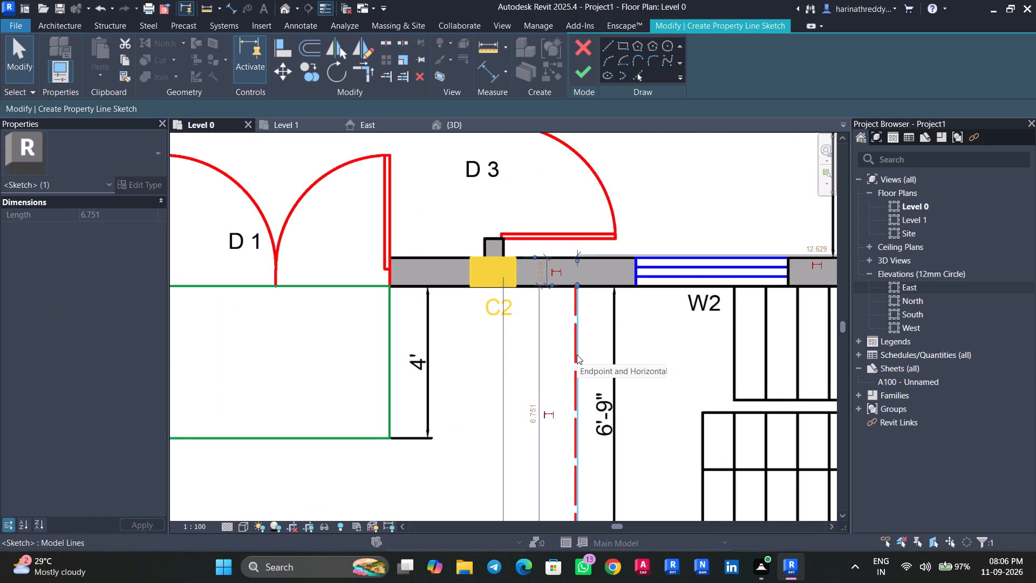
{"action": "key", "text": "Escape"}
{"action": "scroll", "coordinate": [577, 355], "scroll_direction": "down", "scroll_amount": 9}
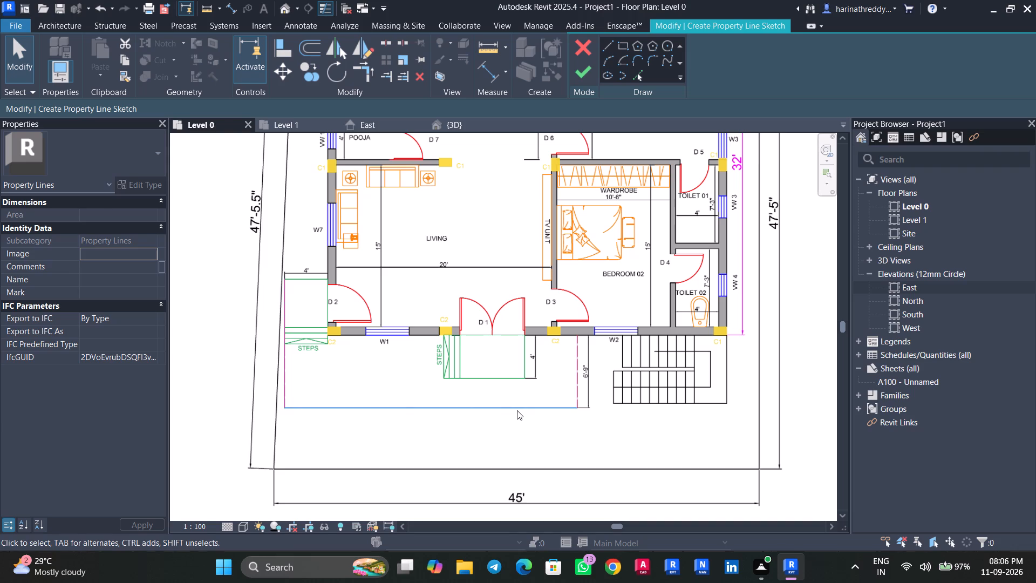
{"action": "left_click", "coordinate": [517, 410]}
{"action": "scroll", "coordinate": [517, 410], "scroll_direction": "up", "scroll_amount": 16}
{"action": "key", "text": "Escape"}
{"action": "scroll", "coordinate": [517, 410], "scroll_direction": "down", "scroll_amount": 9}
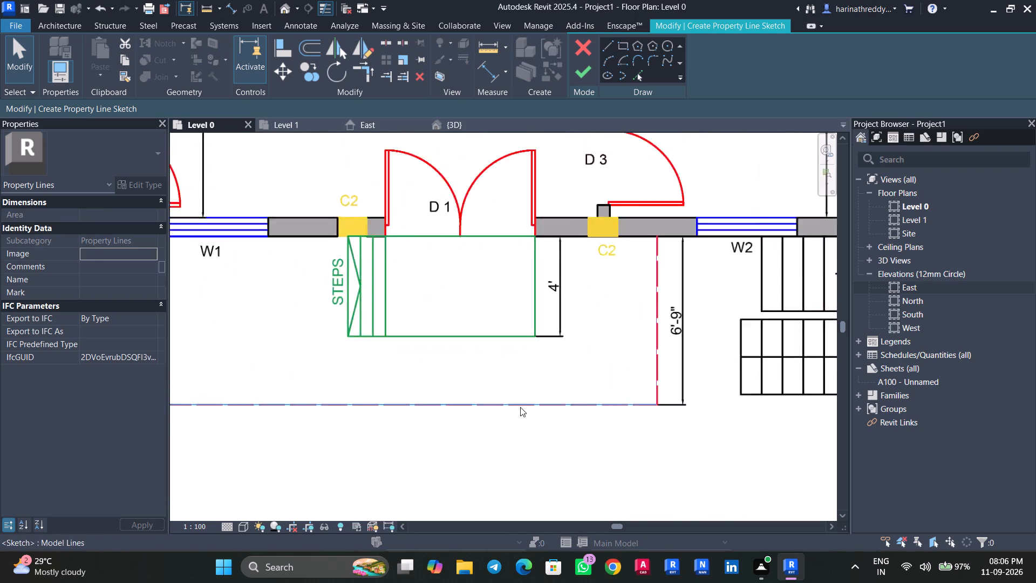
{"action": "scroll", "coordinate": [520, 407], "scroll_direction": "down", "scroll_amount": 2}
{"action": "middle_click_drag", "start_coordinate": [359, 363], "coordinate": [796, 388]}
{"action": "scroll", "coordinate": [544, 320], "scroll_direction": "up", "scroll_amount": 4}
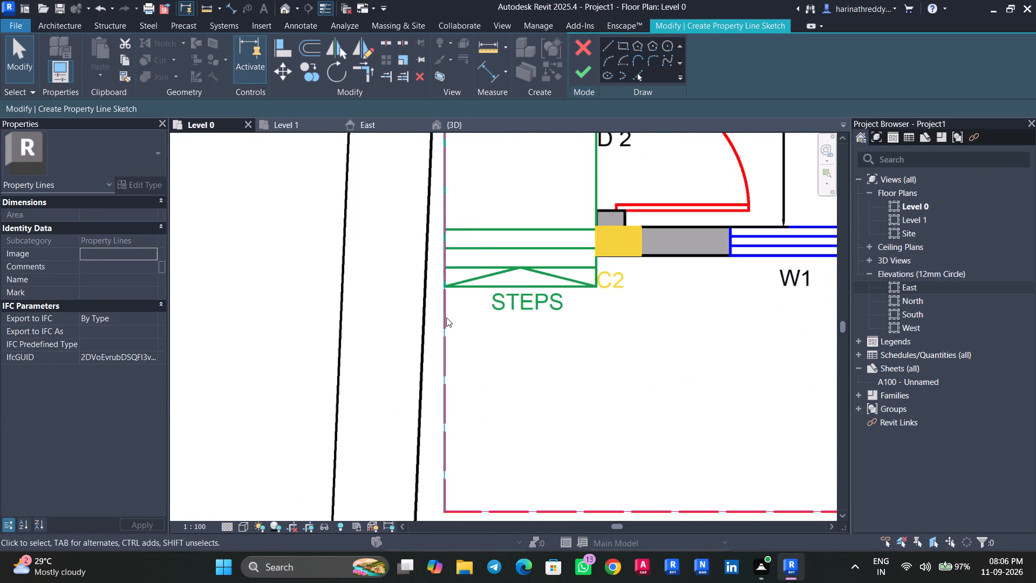
{"action": "left_click", "coordinate": [446, 317]}
{"action": "scroll", "coordinate": [463, 326], "scroll_direction": "down", "scroll_amount": 3}
{"action": "scroll", "coordinate": [464, 327], "scroll_direction": "up", "scroll_amount": 1}
{"action": "scroll", "coordinate": [464, 327], "scroll_direction": "down", "scroll_amount": 4}
{"action": "middle_click_drag", "start_coordinate": [507, 291], "coordinate": [505, 383]}
{"action": "scroll", "coordinate": [475, 276], "scroll_direction": "up", "scroll_amount": 2}
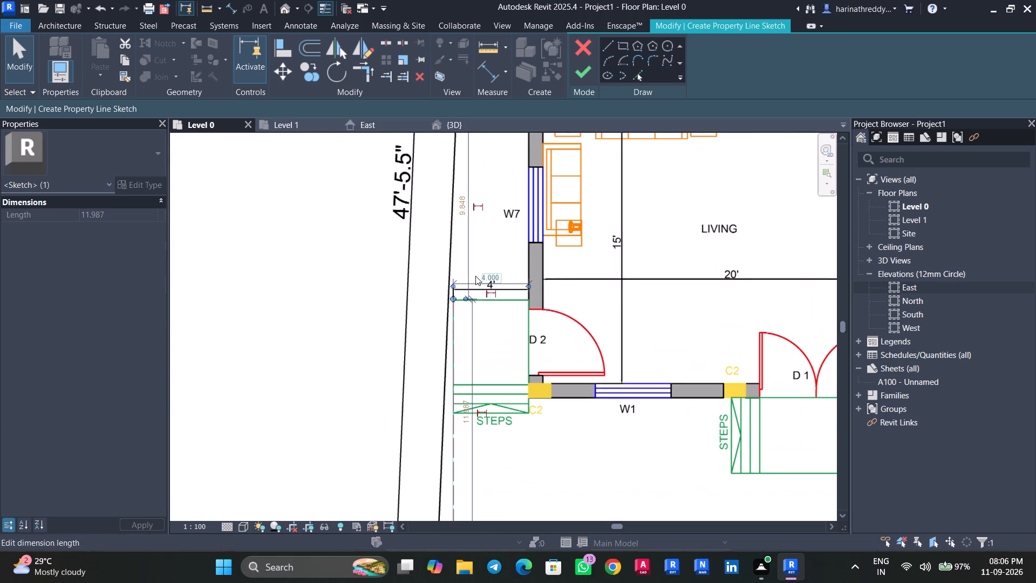
{"action": "left_click", "coordinate": [84, 185]}
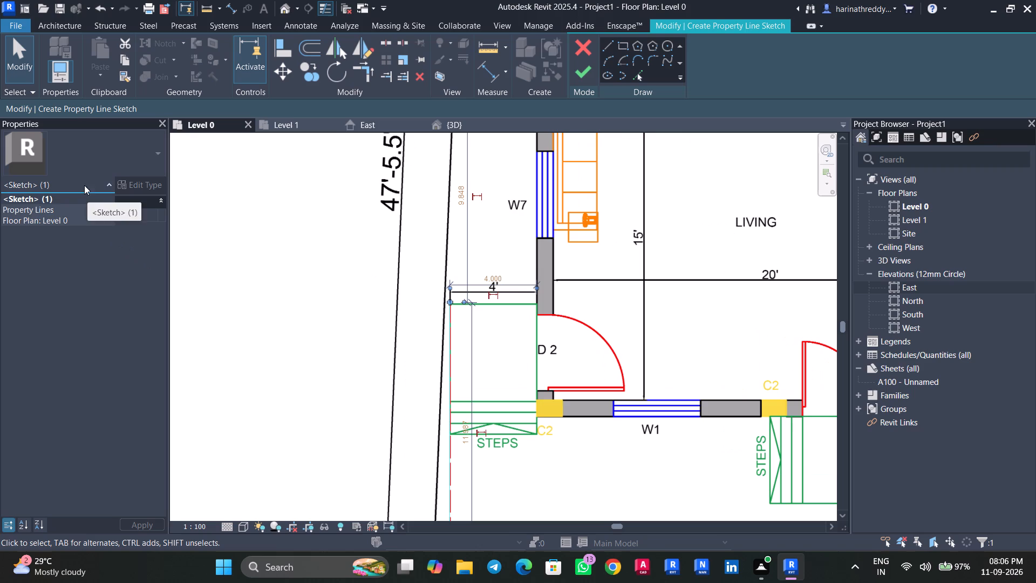
{"action": "left_click", "coordinate": [72, 209]}
{"action": "left_click", "coordinate": [149, 241]}
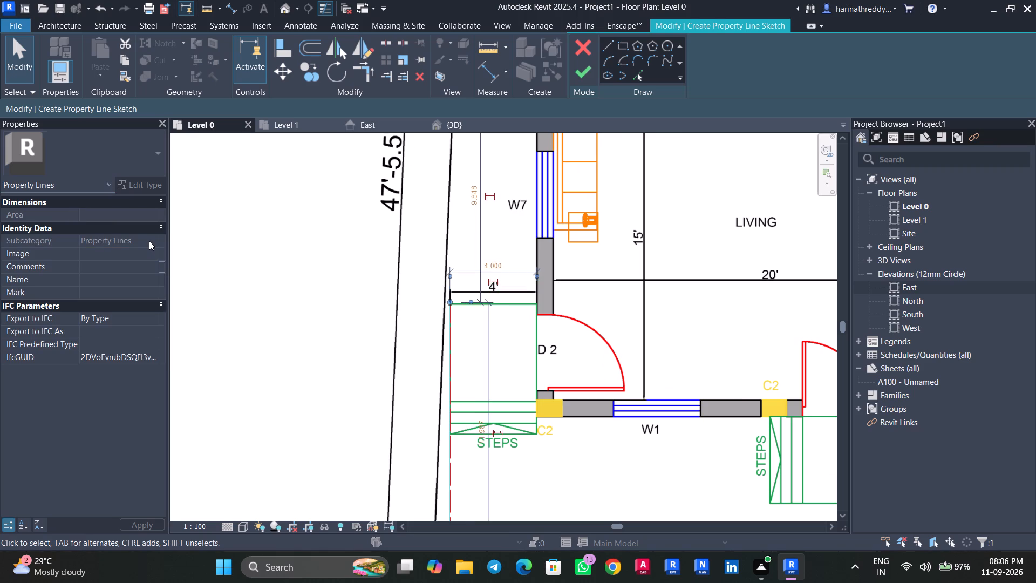
{"action": "key", "text": "Escape"}
{"action": "scroll", "coordinate": [459, 416], "scroll_direction": "up", "scroll_amount": 10}
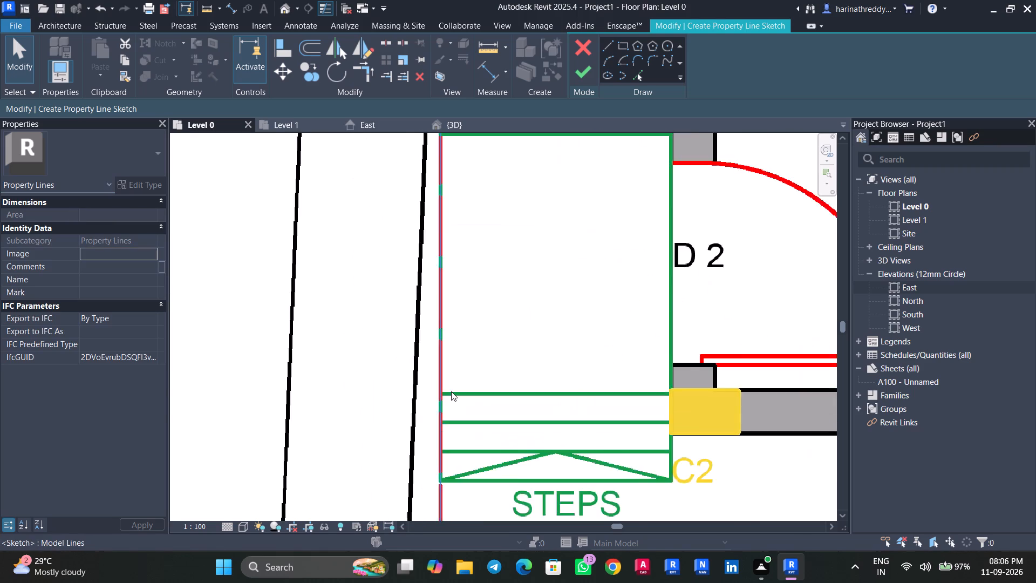
{"action": "scroll", "coordinate": [451, 391], "scroll_direction": "up", "scroll_amount": 7}
{"action": "left_click", "coordinate": [441, 381]}
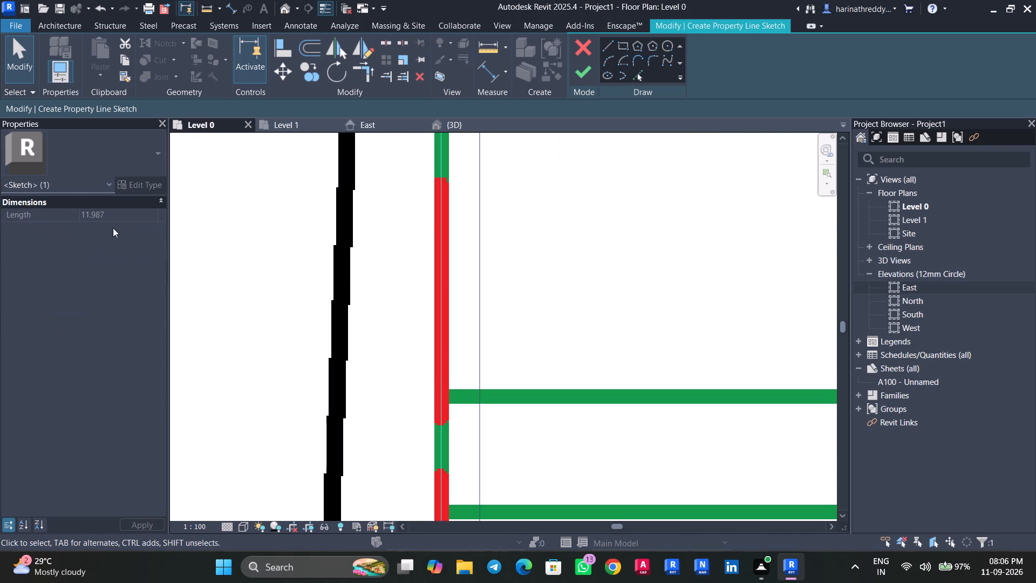
{"action": "left_click", "coordinate": [74, 193]}
{"action": "left_click", "coordinate": [74, 188]}
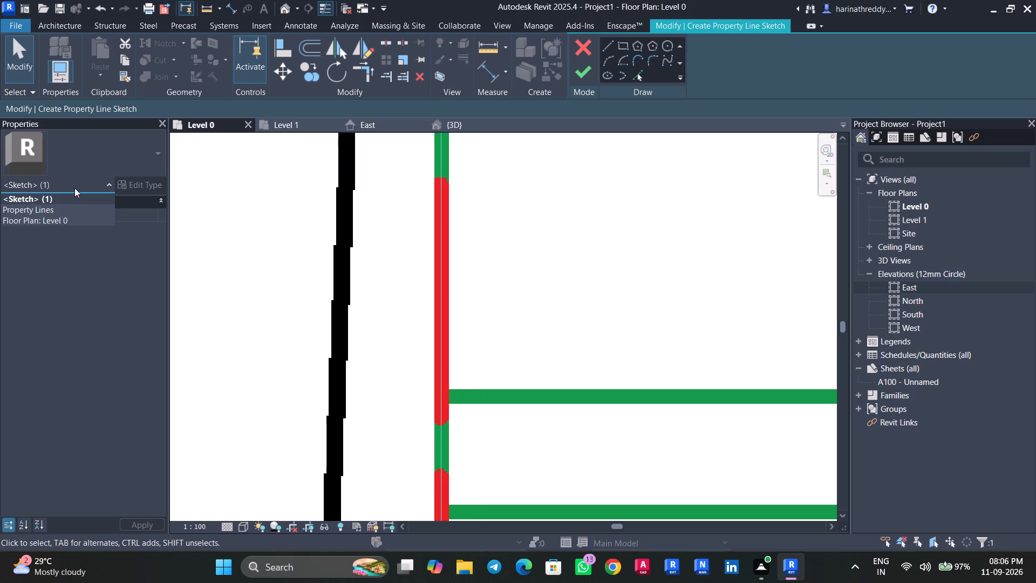
{"action": "key", "text": "Escape"}
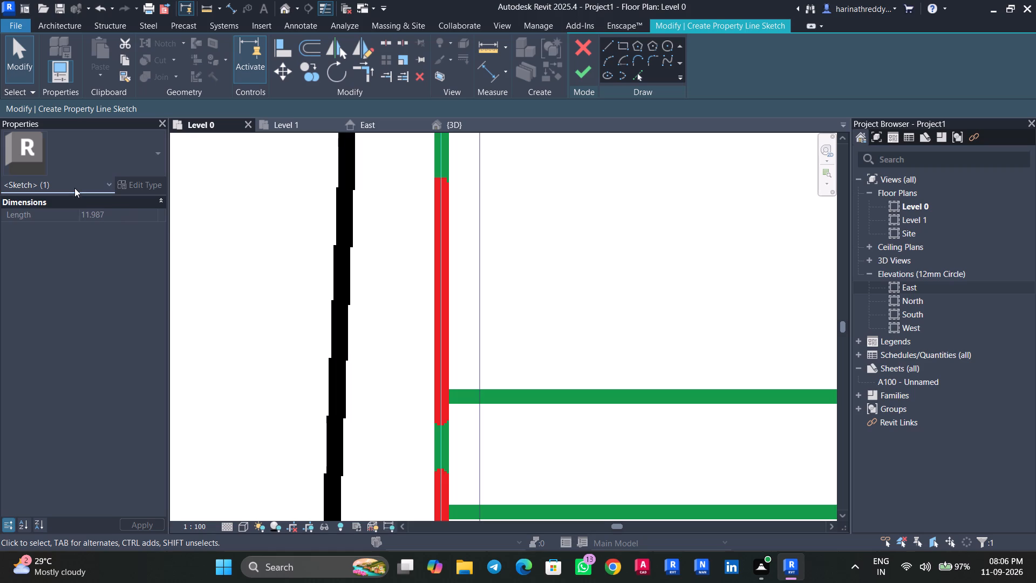
{"action": "key", "text": "Escape"}
{"action": "key", "text": "Escape"}
{"action": "key", "text": "Escape"}
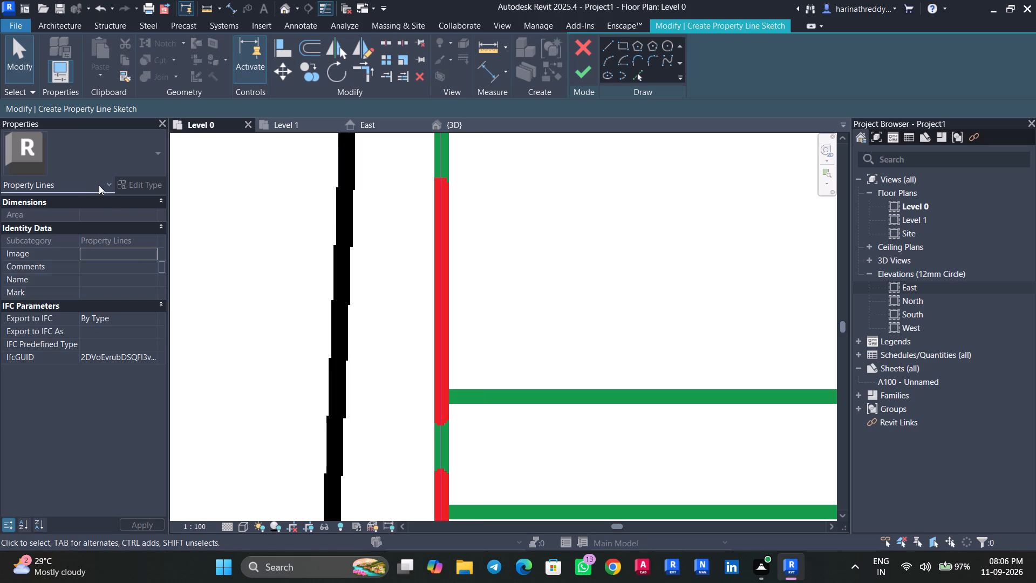
{"action": "scroll", "coordinate": [470, 396], "scroll_direction": "down", "scroll_amount": 2}
{"action": "scroll", "coordinate": [470, 396], "scroll_direction": "up", "scroll_amount": 1}
{"action": "scroll", "coordinate": [470, 396], "scroll_direction": "down", "scroll_amount": 5}
{"action": "scroll", "coordinate": [605, 392], "scroll_direction": "down", "scroll_amount": 2}
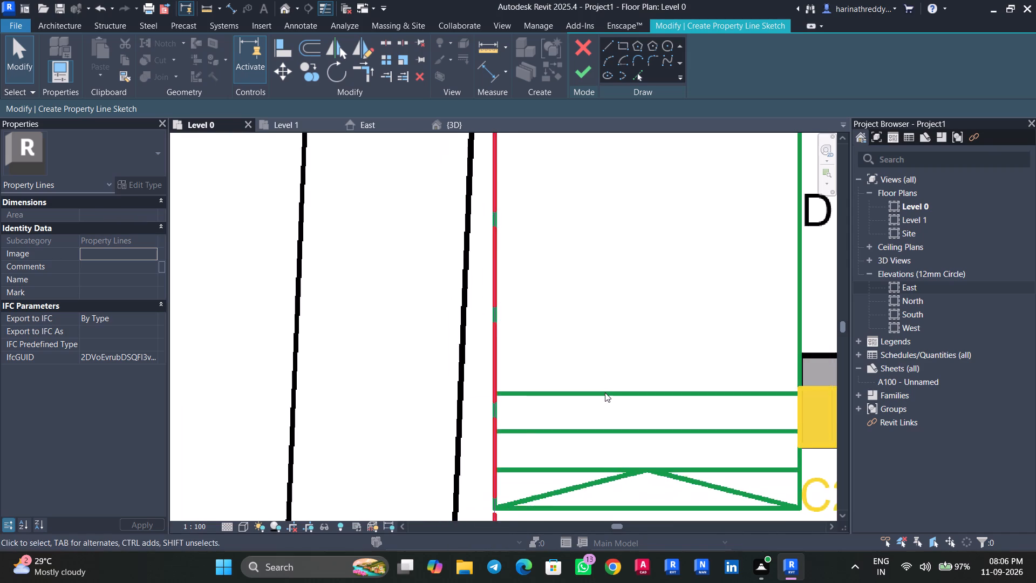
{"action": "scroll", "coordinate": [605, 392], "scroll_direction": "down", "scroll_amount": 6}
{"action": "middle_click_drag", "start_coordinate": [605, 392], "coordinate": [530, 371]}
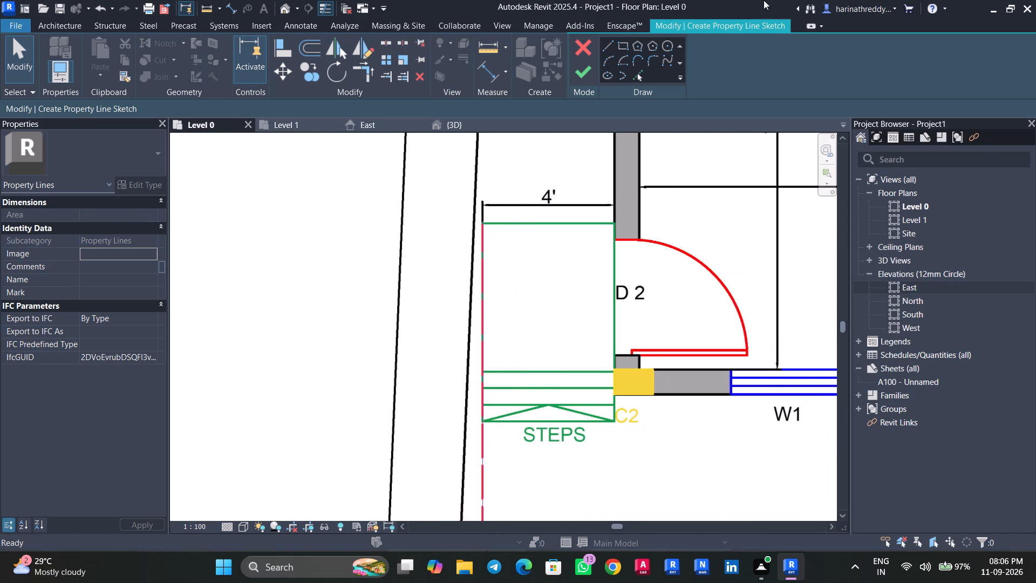
Finish the property line sketch around the front and D2 side of the house.
{"action": "left_click", "coordinate": [734, 29]}
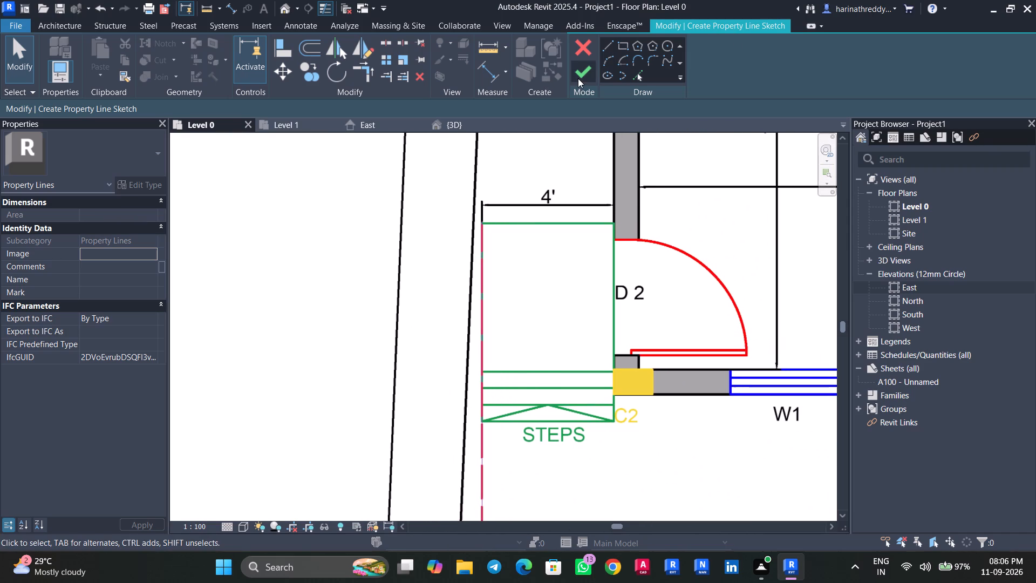
{"action": "left_click", "coordinate": [578, 78]}
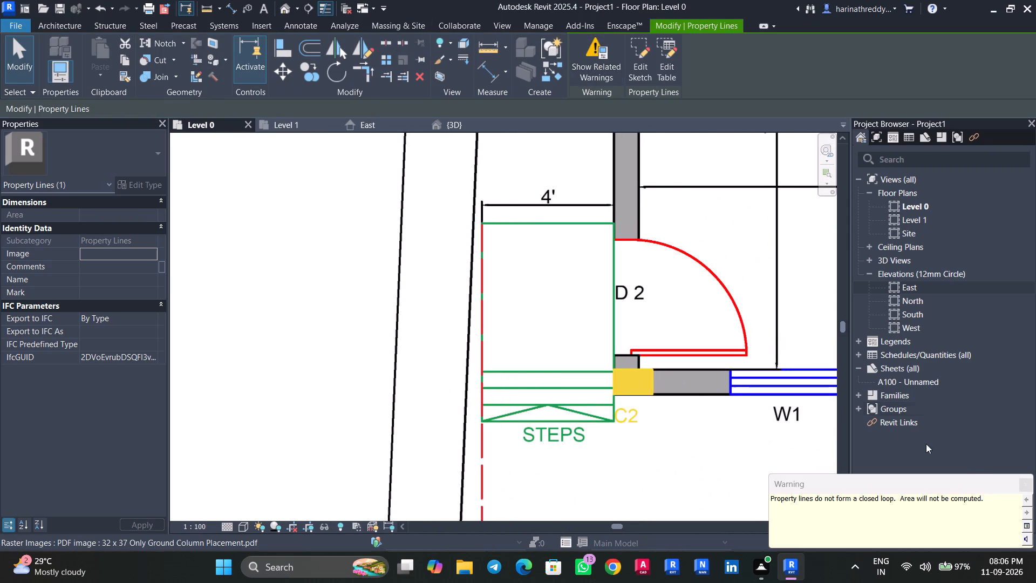
{"action": "left_click", "coordinate": [1023, 487]}
Start a sketched stair run and draw a rectangular boundary about 7.55 by 4 ft around the D1 landing and steps.
{"action": "scroll", "coordinate": [482, 288], "scroll_direction": "down", "scroll_amount": 3}
{"action": "scroll", "coordinate": [482, 288], "scroll_direction": "up", "scroll_amount": 1}
{"action": "scroll", "coordinate": [482, 283], "scroll_direction": "down", "scroll_amount": 3}
{"action": "scroll", "coordinate": [482, 283], "scroll_direction": "up", "scroll_amount": 1}
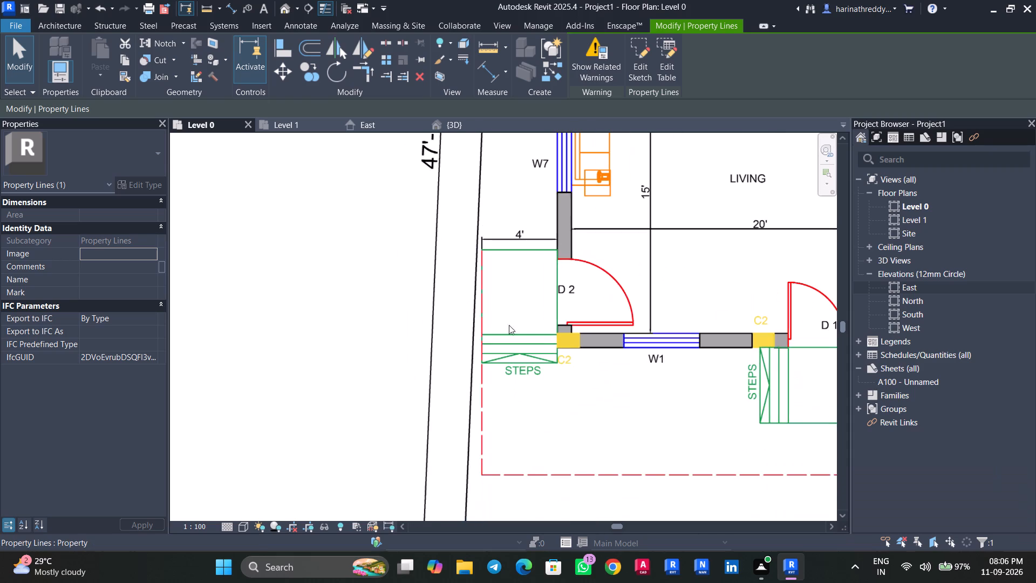
{"action": "middle_click_drag", "start_coordinate": [481, 351], "coordinate": [242, 344]}
{"action": "scroll", "coordinate": [577, 357], "scroll_direction": "down", "scroll_amount": 1}
{"action": "scroll", "coordinate": [577, 357], "scroll_direction": "up", "scroll_amount": 2}
{"action": "middle_click_drag", "start_coordinate": [575, 360], "coordinate": [458, 288]}
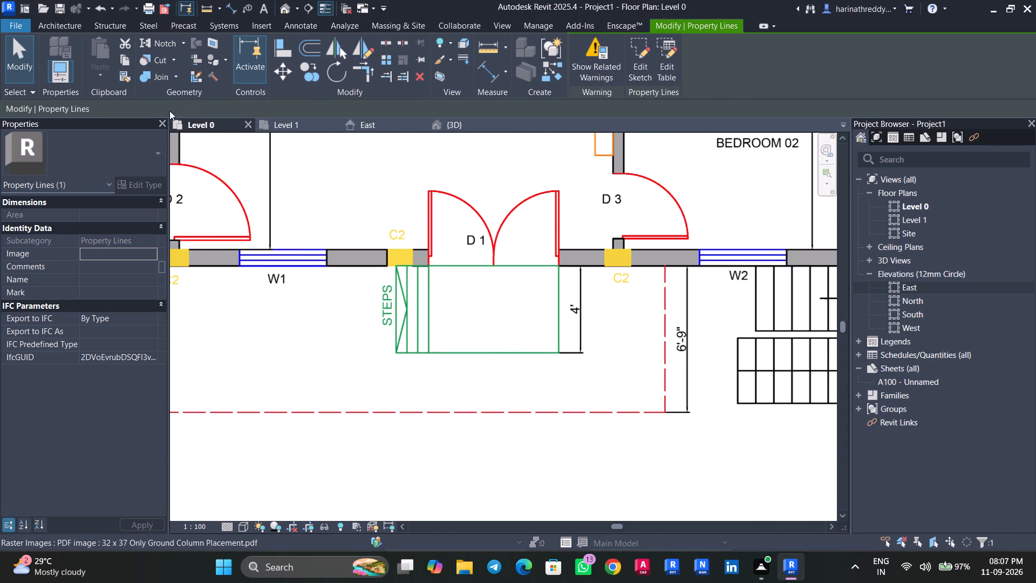
{"action": "left_click", "coordinate": [62, 29]}
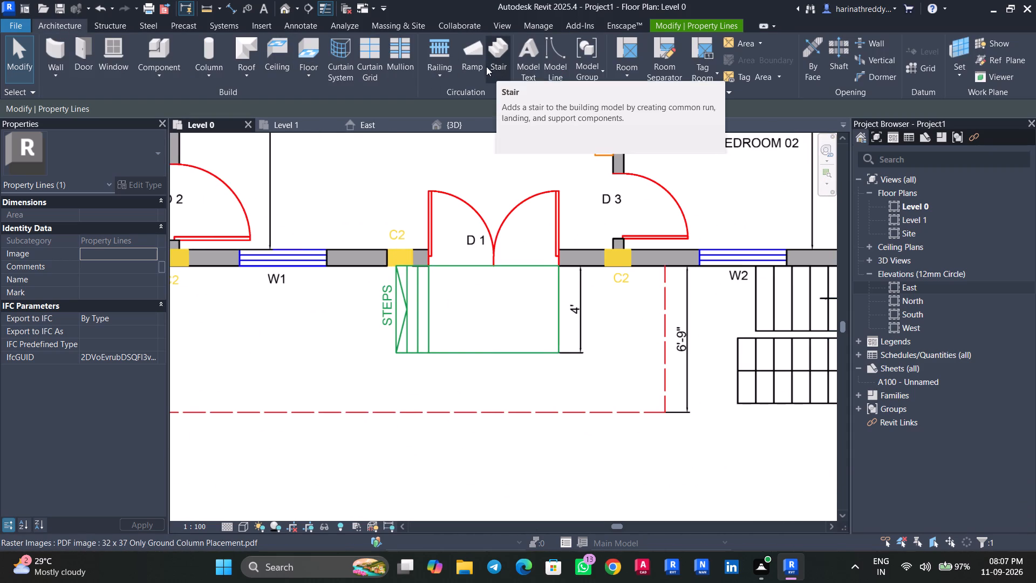
{"action": "left_click", "coordinate": [492, 66]}
{"action": "left_click", "coordinate": [658, 59]}
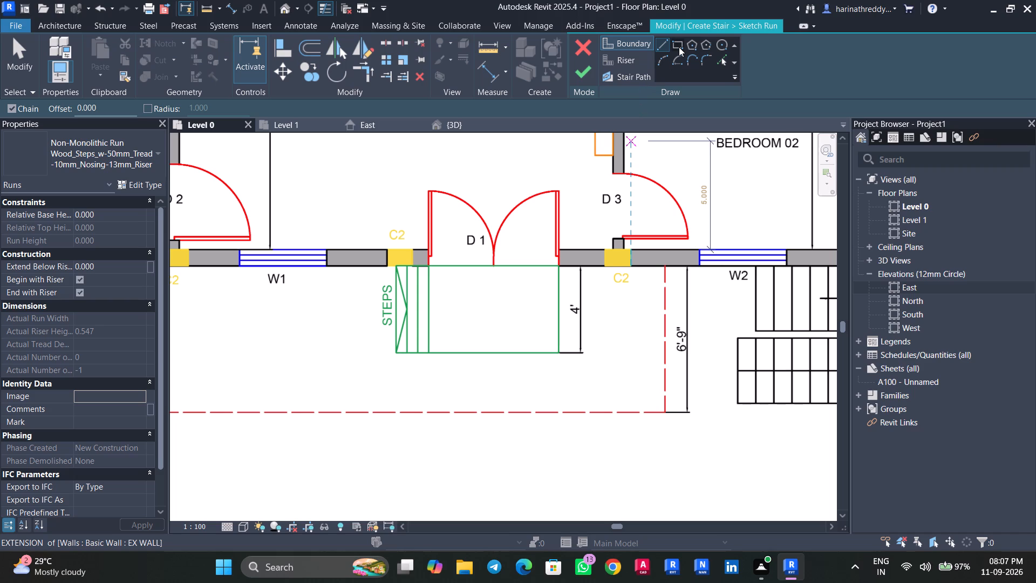
{"action": "left_click", "coordinate": [679, 47]}
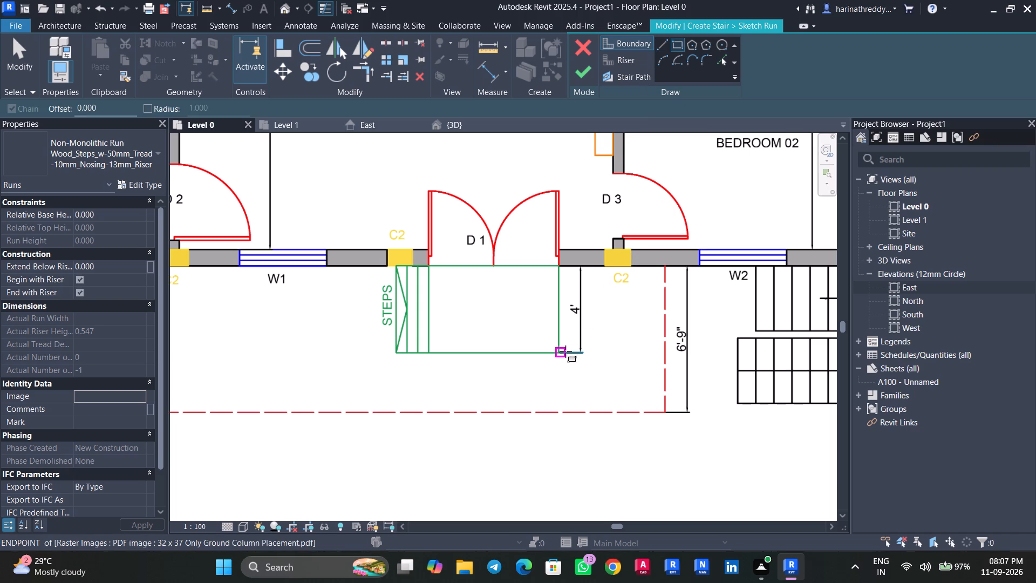
{"action": "left_click", "coordinate": [563, 351]}
{"action": "scroll", "coordinate": [396, 266], "scroll_direction": "up", "scroll_amount": 2}
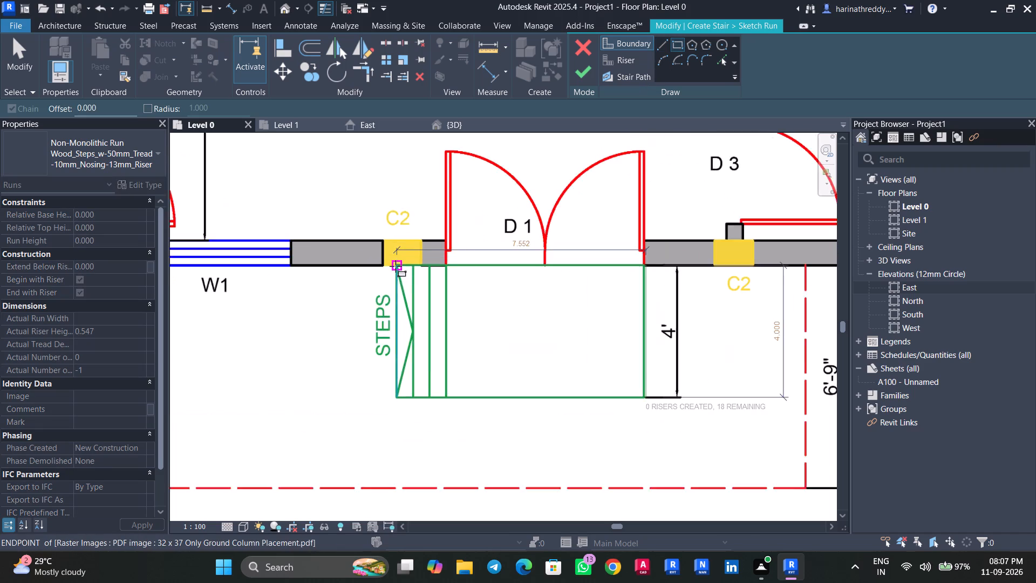
{"action": "scroll", "coordinate": [396, 266], "scroll_direction": "up", "scroll_amount": 4}
{"action": "left_click", "coordinate": [397, 265]}
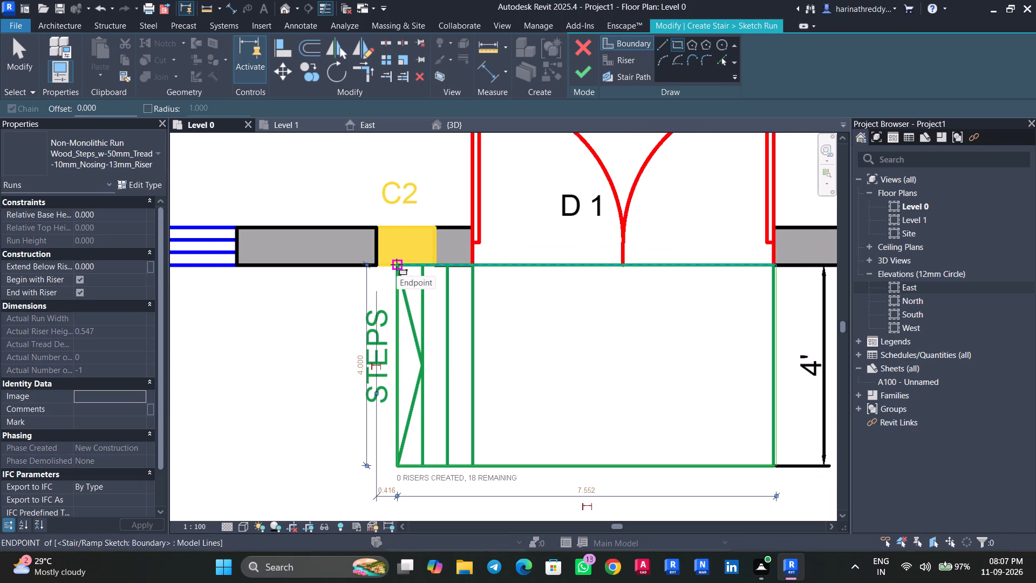
Delete the two 4 ft end lines of the rectangular run boundary, keeping the long lines along the wall and the outer edge.
{"action": "key", "text": "Escape"}
{"action": "key", "text": "Escape"}
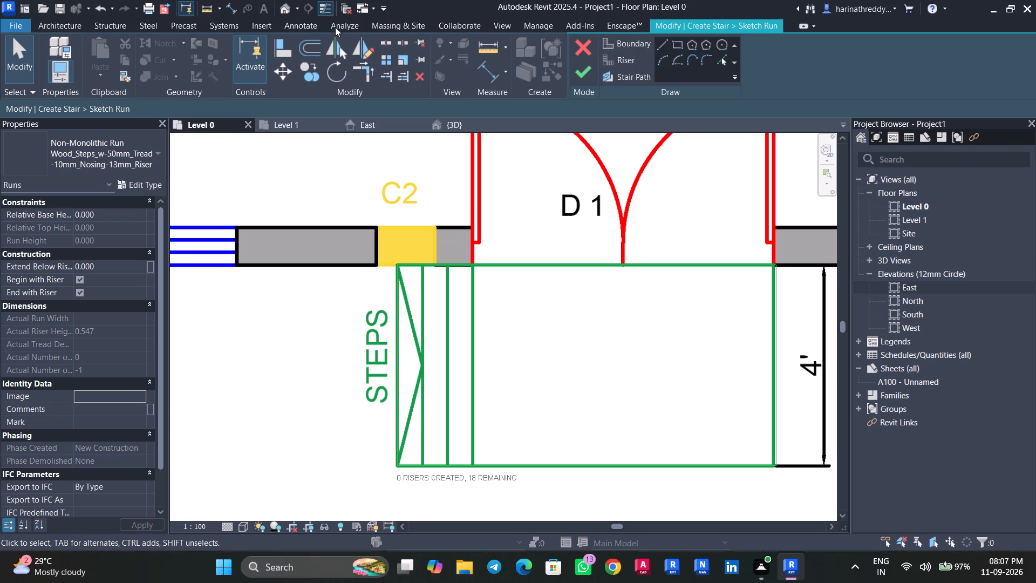
{"action": "left_click", "coordinate": [323, 10]}
{"action": "left_click", "coordinate": [393, 335]}
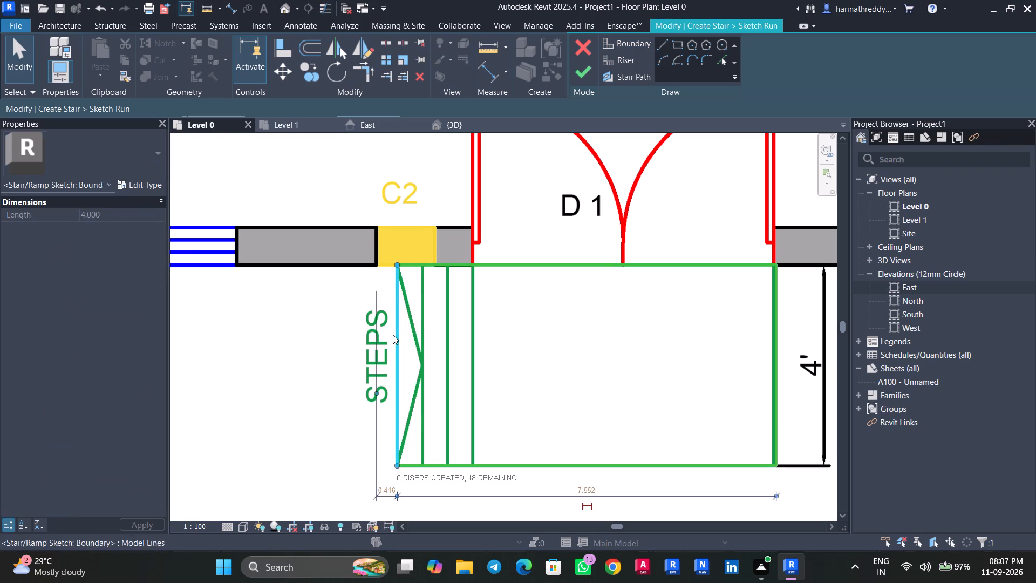
{"action": "scroll", "coordinate": [417, 385], "scroll_direction": "up", "scroll_amount": 4}
{"action": "key", "text": "Delete"}
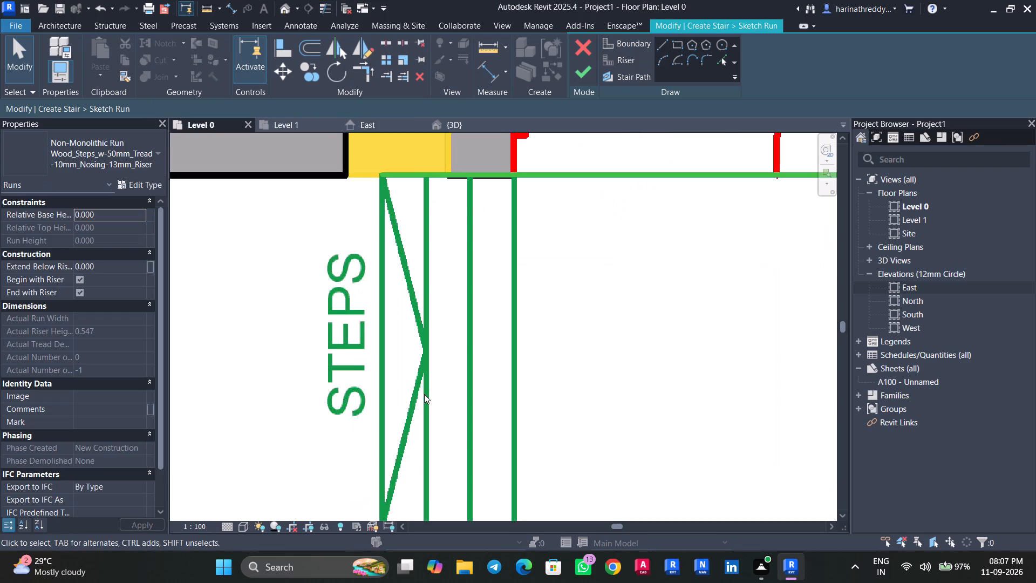
{"action": "scroll", "coordinate": [424, 394], "scroll_direction": "down", "scroll_amount": 9}
{"action": "left_click", "coordinate": [603, 379]}
{"action": "key", "text": "Delete"}
{"action": "scroll", "coordinate": [520, 411], "scroll_direction": "up", "scroll_amount": 4}
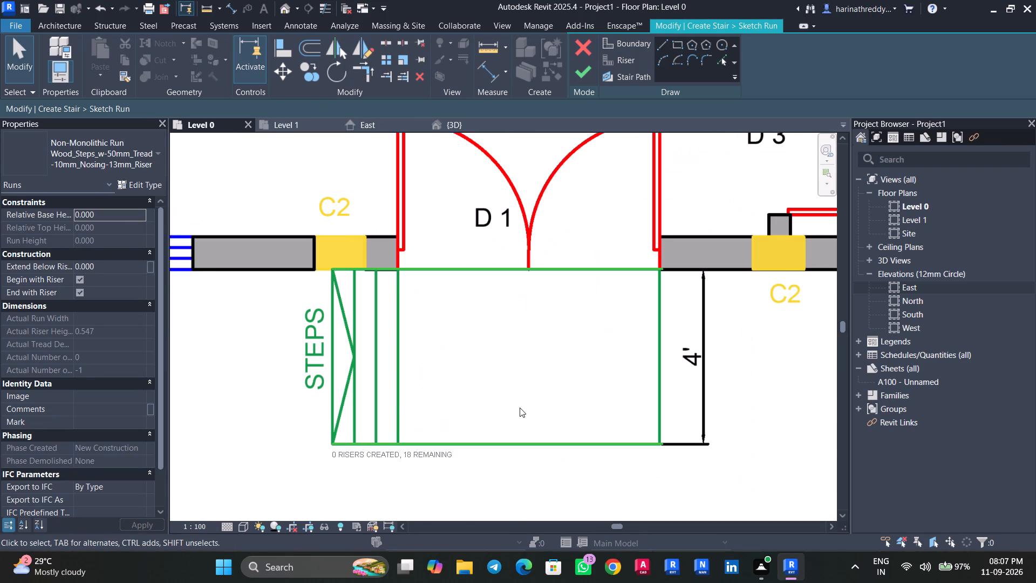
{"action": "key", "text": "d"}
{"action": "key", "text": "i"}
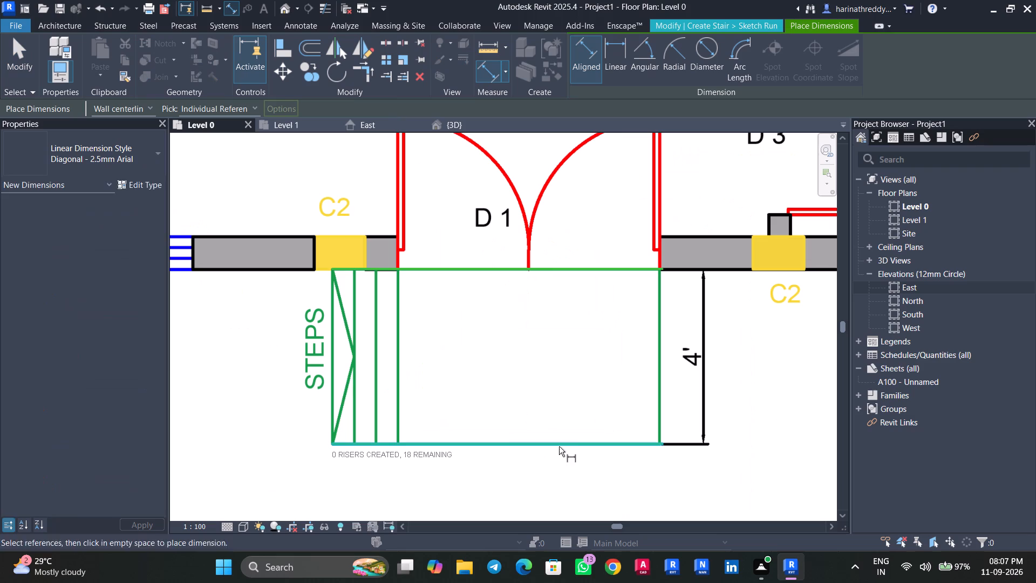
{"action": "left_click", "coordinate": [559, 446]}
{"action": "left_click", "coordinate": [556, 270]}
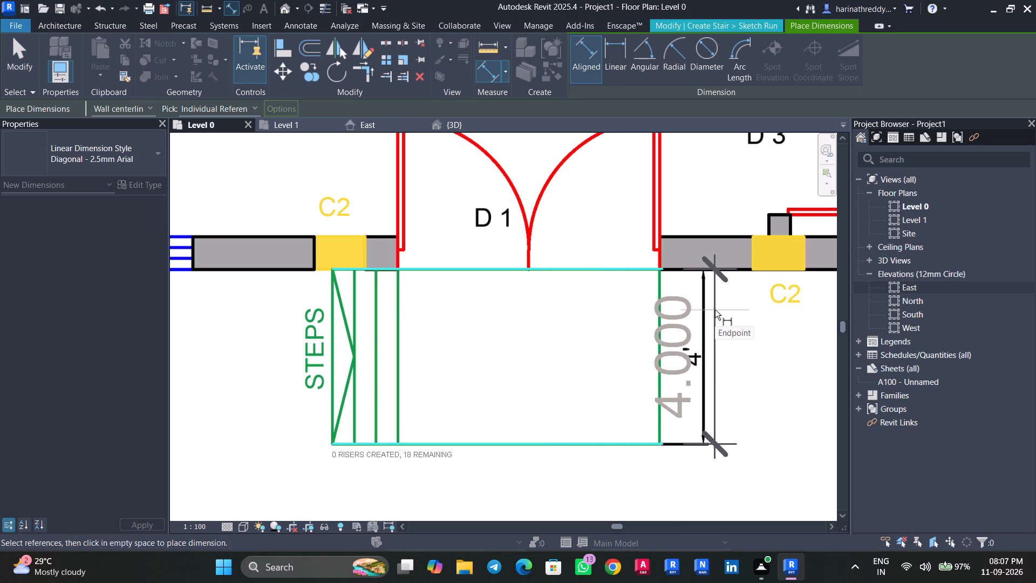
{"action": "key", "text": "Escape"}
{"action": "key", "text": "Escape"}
Sketch four 4 ft riser lines between the boundary lines over the plan's step lines, from the outer end to the landing edge.
{"action": "scroll", "coordinate": [342, 343], "scroll_direction": "up", "scroll_amount": 2}
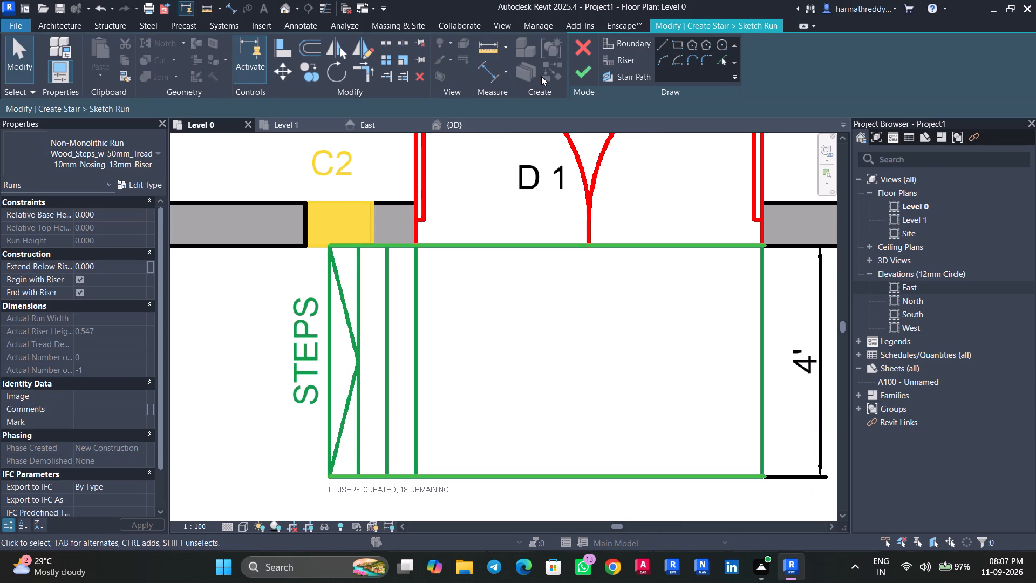
{"action": "left_click", "coordinate": [621, 63]}
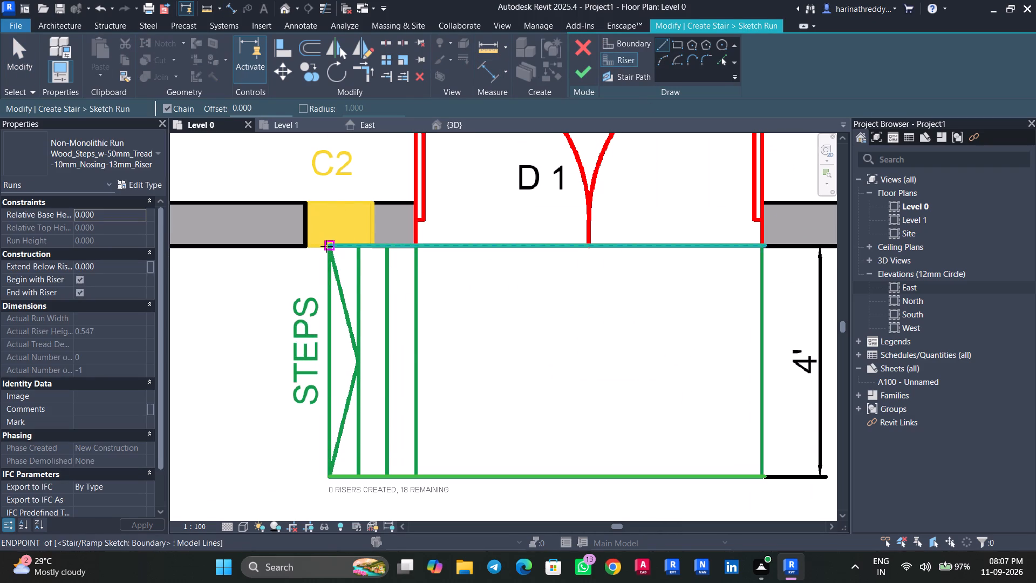
{"action": "left_click", "coordinate": [326, 246]}
{"action": "left_click", "coordinate": [330, 476]}
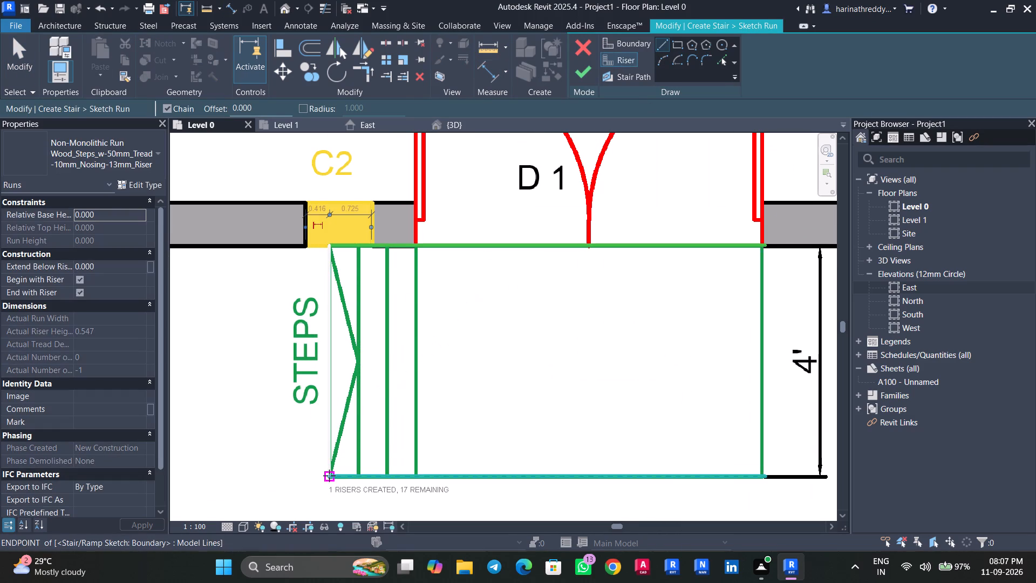
{"action": "key", "text": "Escape"}
{"action": "left_click", "coordinate": [362, 245]}
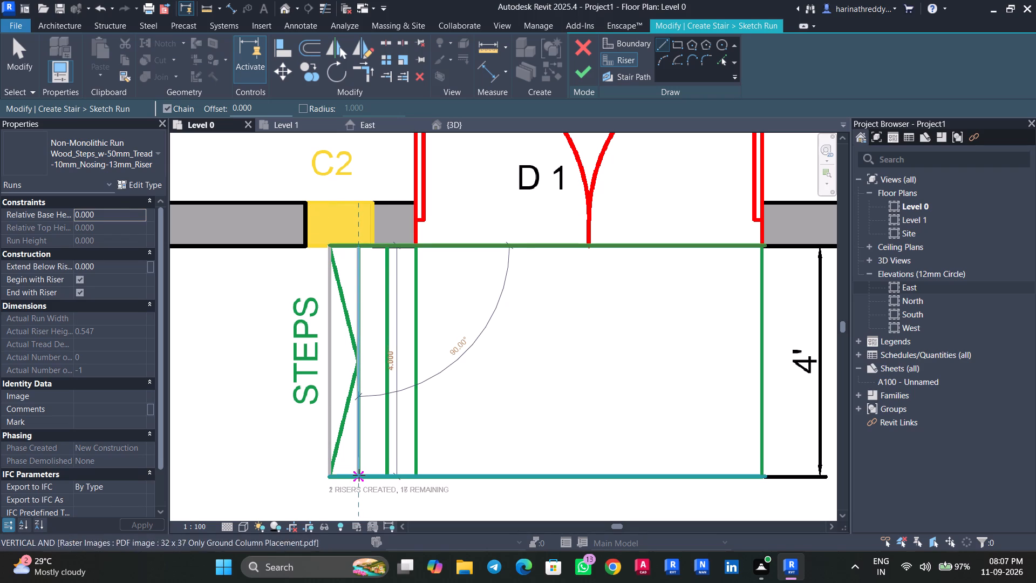
{"action": "left_click", "coordinate": [359, 475]}
{"action": "key", "text": "Escape"}
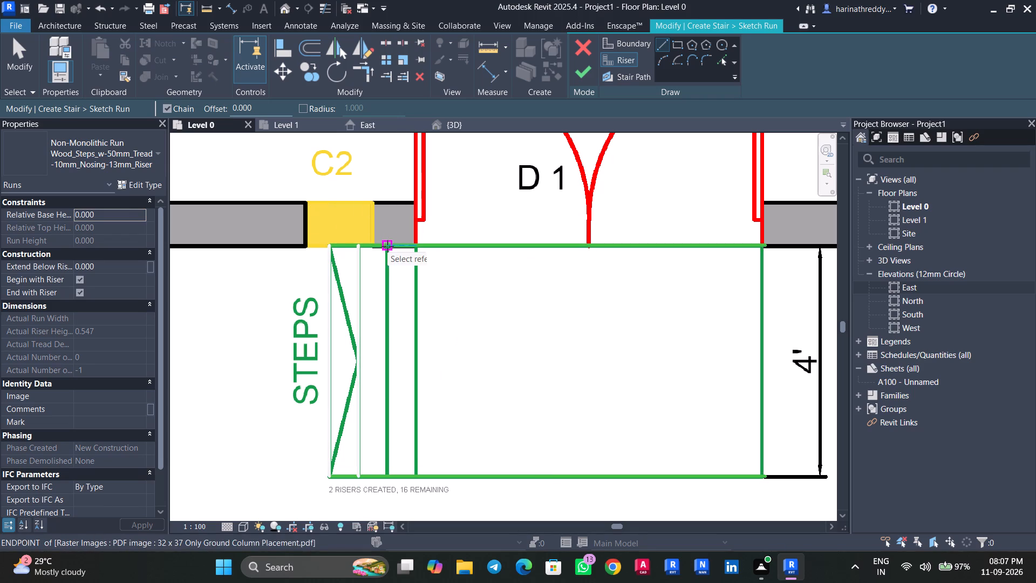
{"action": "left_click", "coordinate": [386, 246]}
{"action": "left_click", "coordinate": [391, 472]}
{"action": "key", "text": "Escape"}
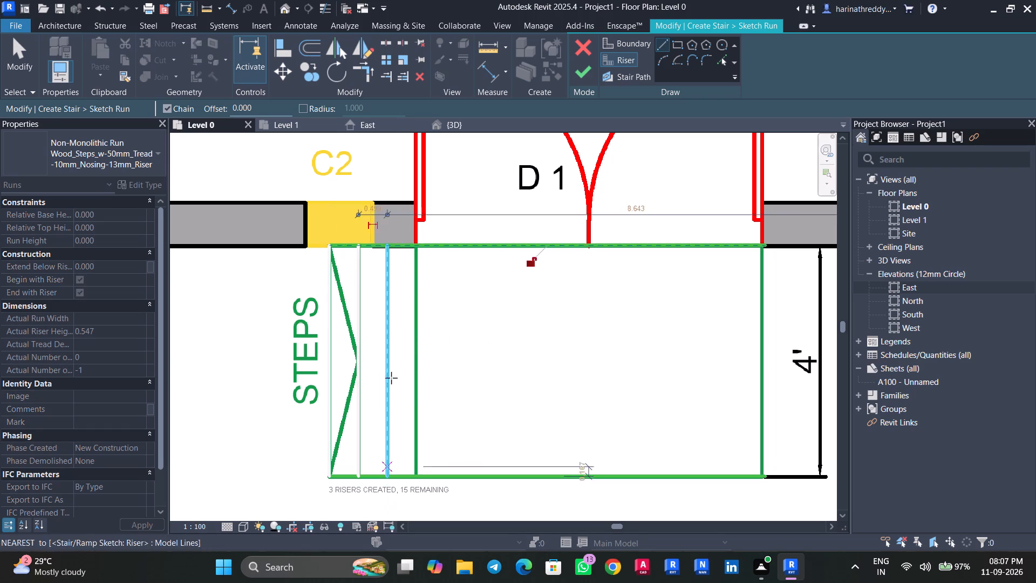
{"action": "left_click", "coordinate": [418, 248]}
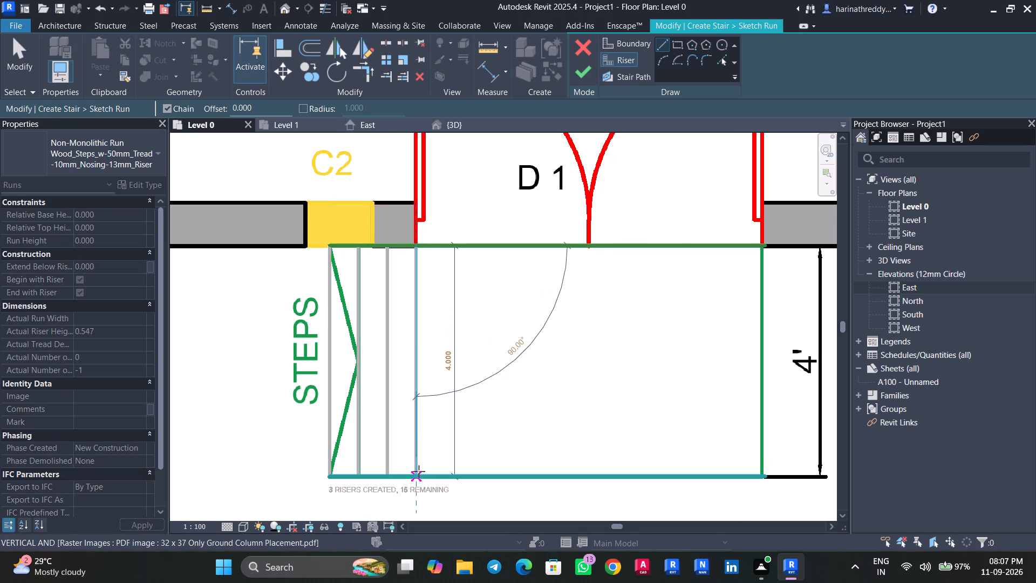
{"action": "left_click", "coordinate": [419, 474]}
{"action": "key", "text": "Escape"}
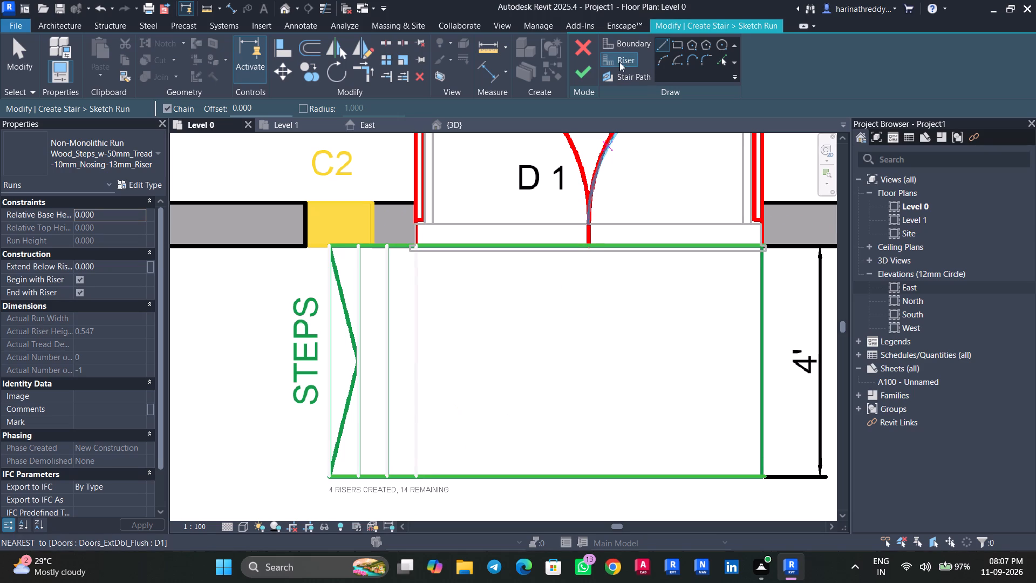
Sketch the stair path from the outermost riser's midpoint to the landing-edge riser, and finish the run and the stair.
{"action": "left_click", "coordinate": [630, 78]}
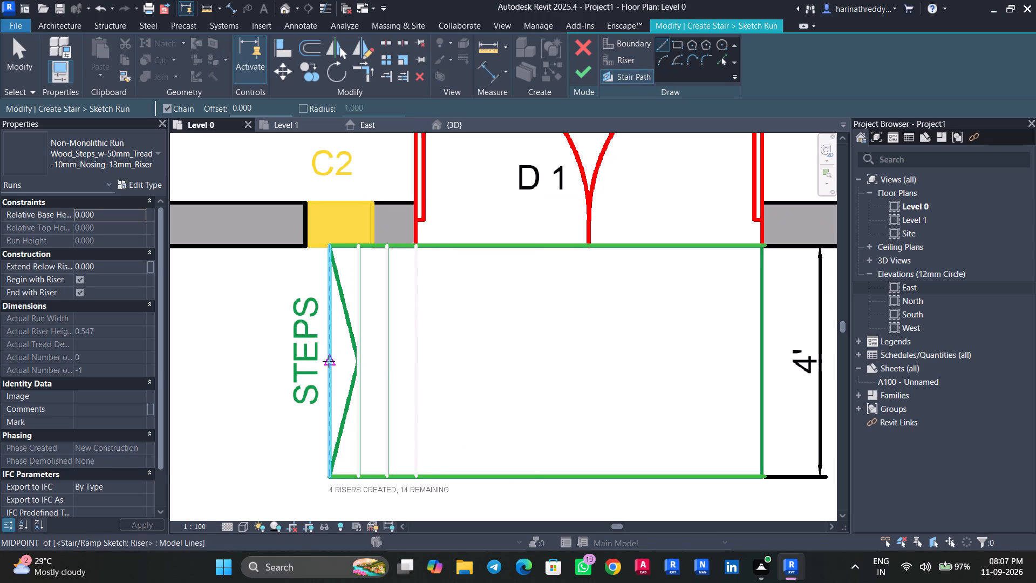
{"action": "left_click", "coordinate": [327, 361]}
{"action": "left_click", "coordinate": [413, 363]}
{"action": "key", "text": "Escape"}
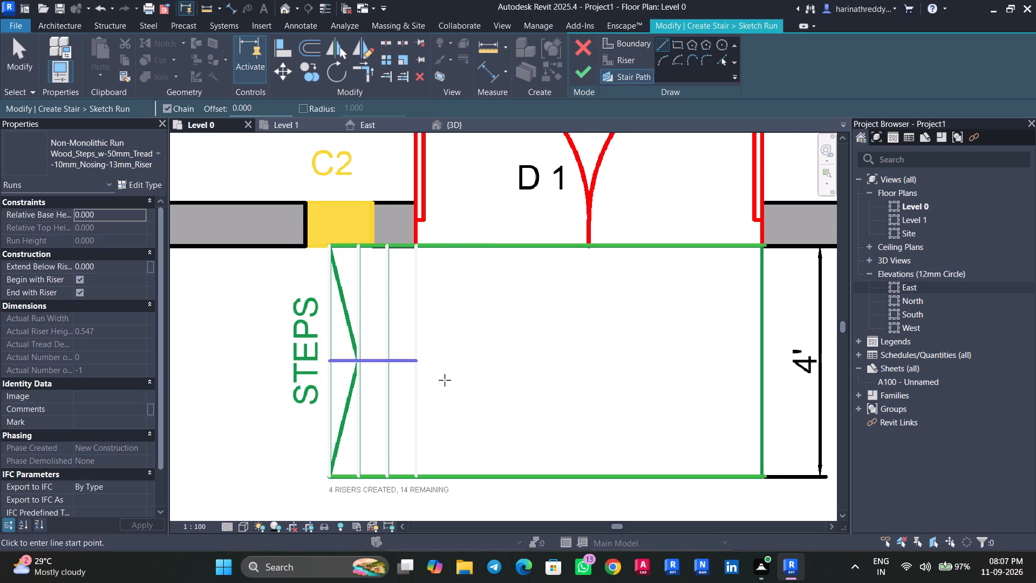
{"action": "scroll", "coordinate": [447, 372], "scroll_direction": "down", "scroll_amount": 3}
{"action": "left_click", "coordinate": [583, 73]}
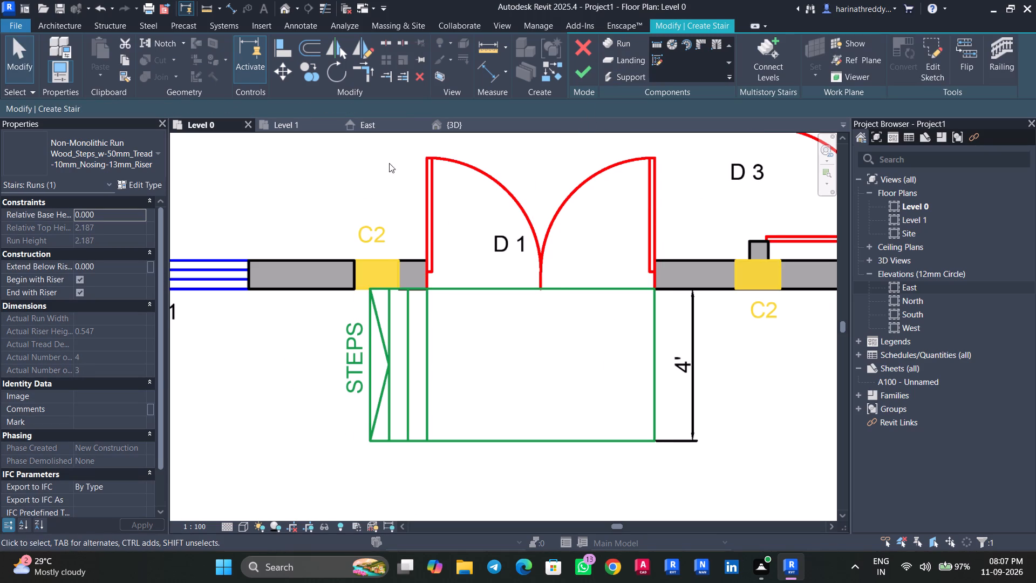
{"action": "left_click", "coordinate": [586, 65]}
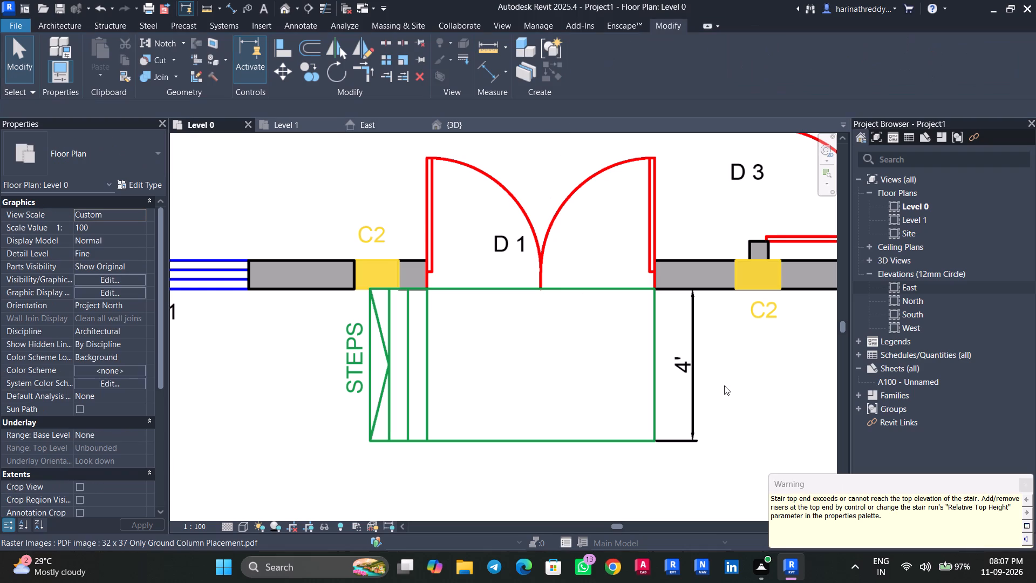
Examine the stair and its railings beside the D1 double door in the 3D view.
{"action": "left_click", "coordinate": [445, 126]}
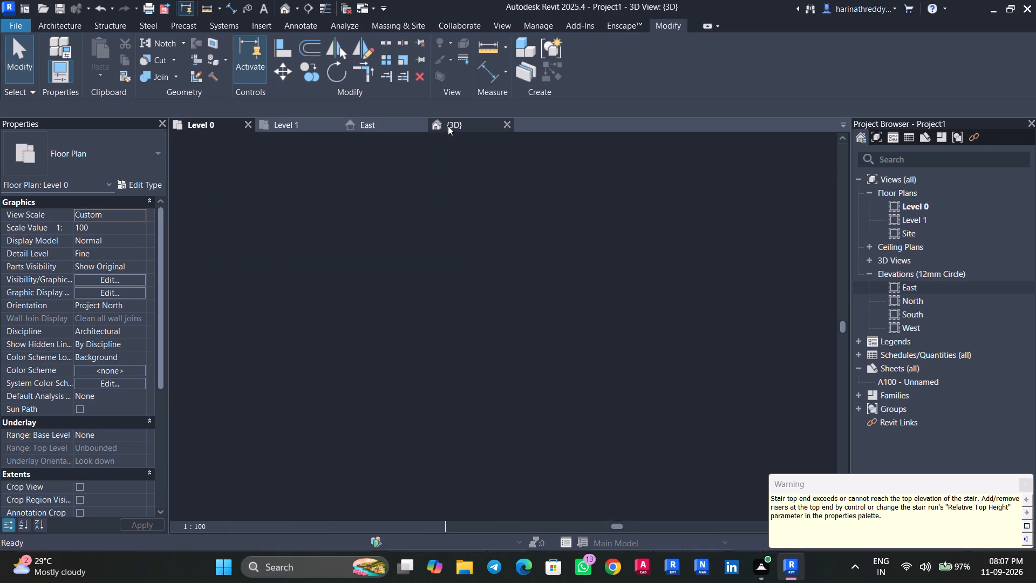
{"action": "middle_click_drag", "start_coordinate": [707, 413], "coordinate": [659, 338]}
{"action": "middle_click_drag", "start_coordinate": [691, 383], "coordinate": [655, 425], "text": "shift"}
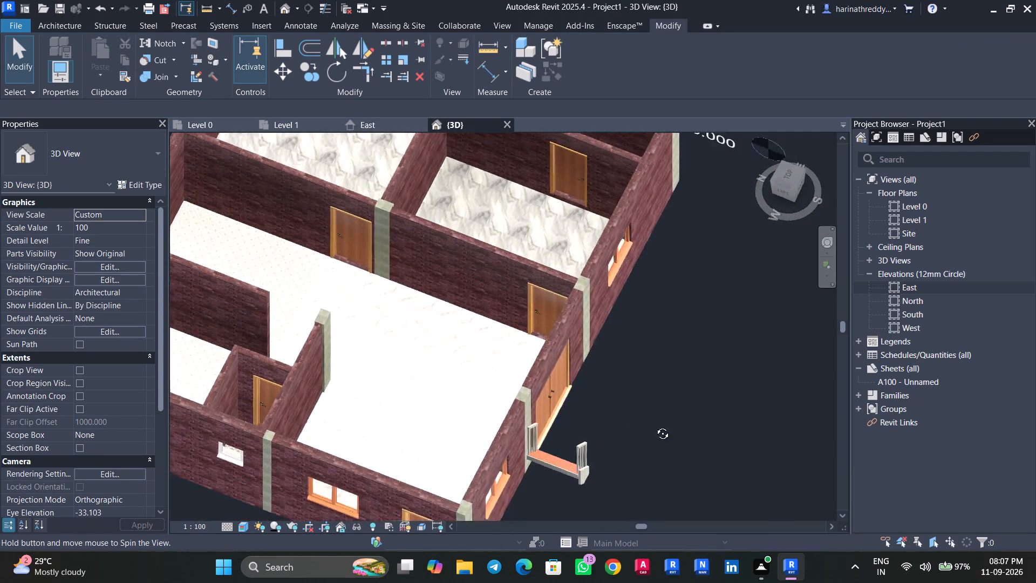
{"action": "middle_click_drag", "start_coordinate": [655, 425], "coordinate": [561, 418], "text": "shift"}
{"action": "middle_click_drag", "start_coordinate": [556, 424], "coordinate": [648, 341]}
{"action": "scroll", "coordinate": [498, 405], "scroll_direction": "up", "scroll_amount": 3}
{"action": "middle_click_drag", "start_coordinate": [487, 430], "coordinate": [449, 416], "text": "shift"}
{"action": "middle_click_drag", "start_coordinate": [457, 418], "coordinate": [715, 443]}
{"action": "scroll", "coordinate": [496, 419], "scroll_direction": "up", "scroll_amount": 4}
{"action": "scroll", "coordinate": [449, 427], "scroll_direction": "down", "scroll_amount": 1}
{"action": "scroll", "coordinate": [449, 427], "scroll_direction": "up", "scroll_amount": 4}
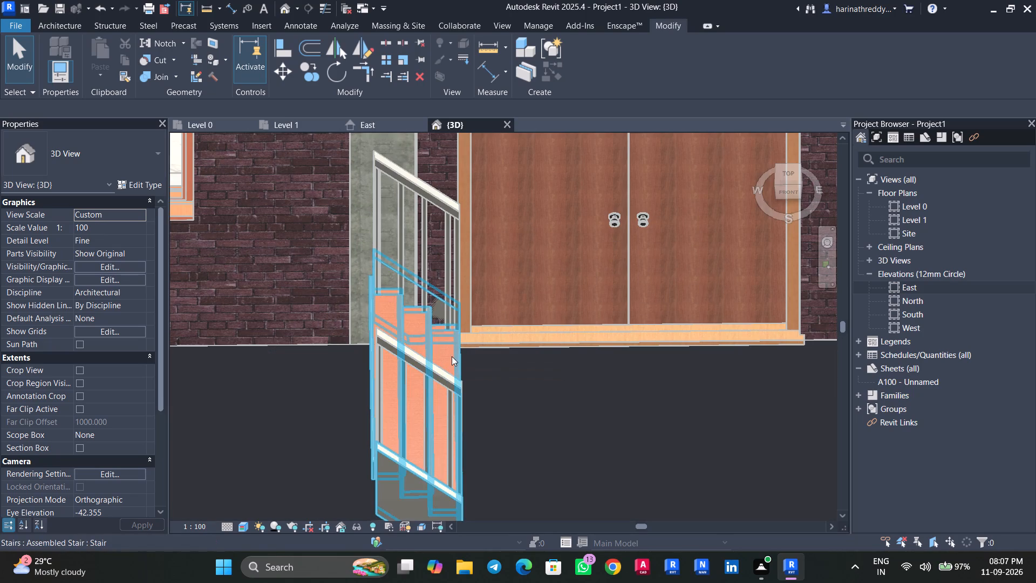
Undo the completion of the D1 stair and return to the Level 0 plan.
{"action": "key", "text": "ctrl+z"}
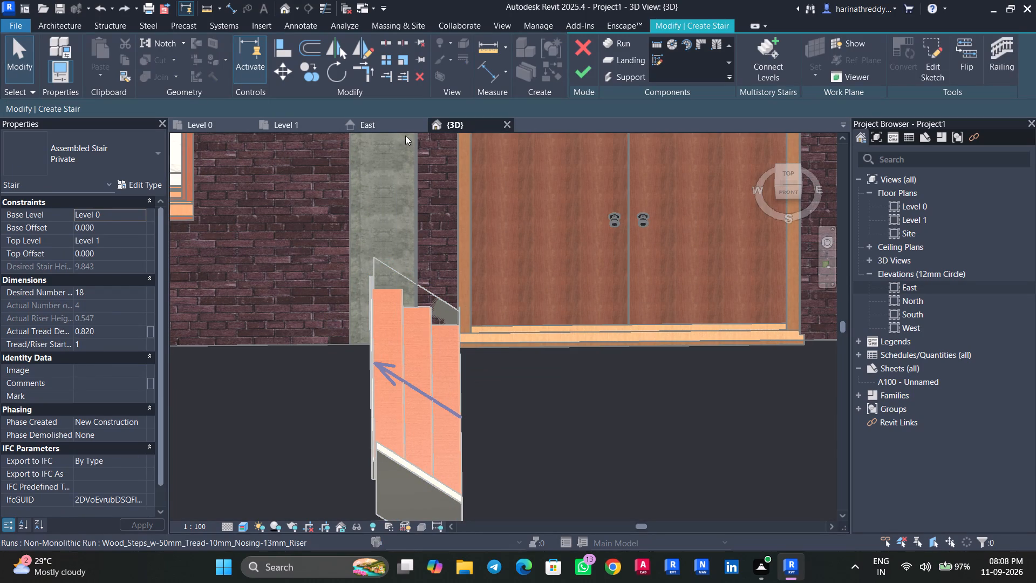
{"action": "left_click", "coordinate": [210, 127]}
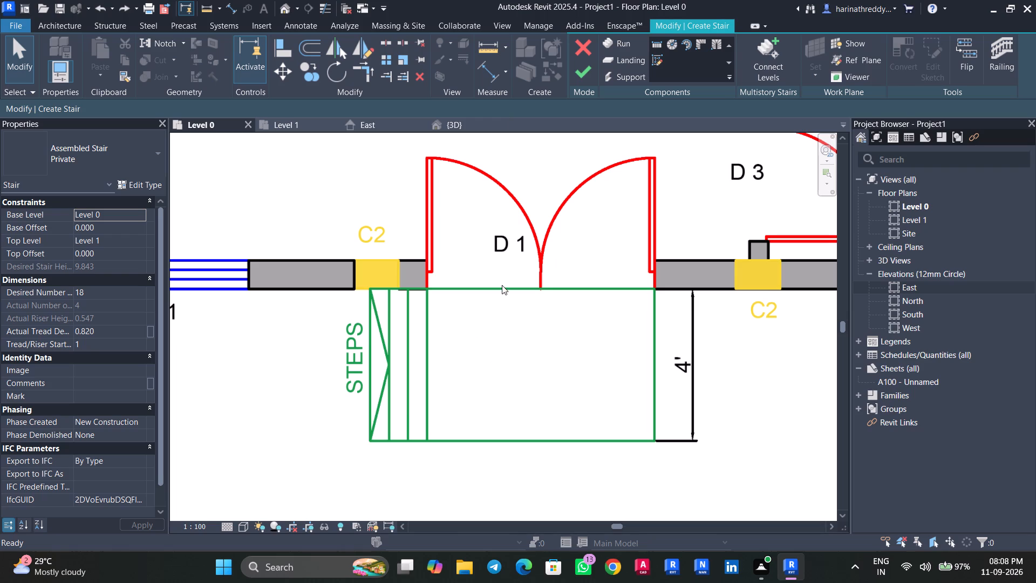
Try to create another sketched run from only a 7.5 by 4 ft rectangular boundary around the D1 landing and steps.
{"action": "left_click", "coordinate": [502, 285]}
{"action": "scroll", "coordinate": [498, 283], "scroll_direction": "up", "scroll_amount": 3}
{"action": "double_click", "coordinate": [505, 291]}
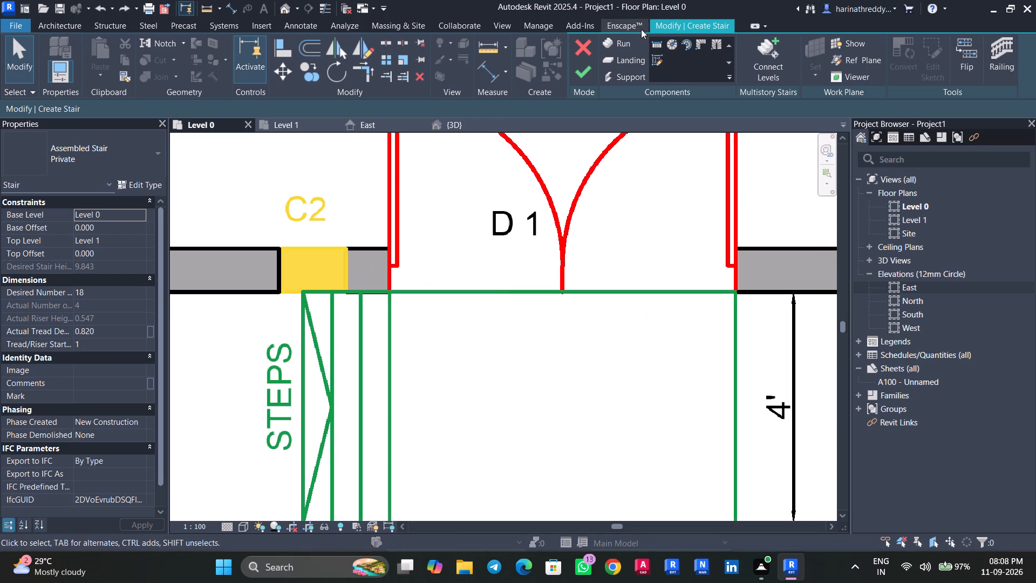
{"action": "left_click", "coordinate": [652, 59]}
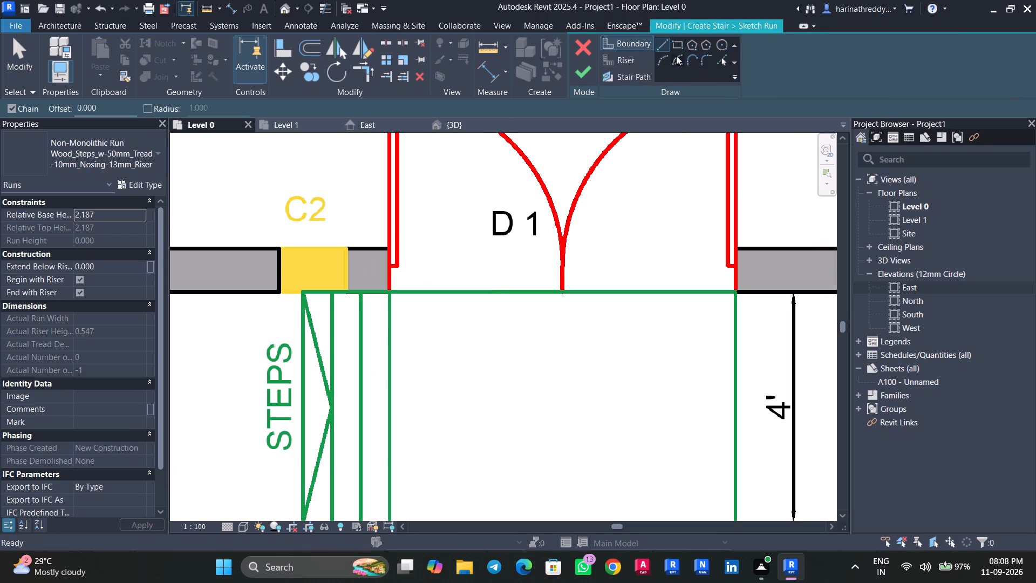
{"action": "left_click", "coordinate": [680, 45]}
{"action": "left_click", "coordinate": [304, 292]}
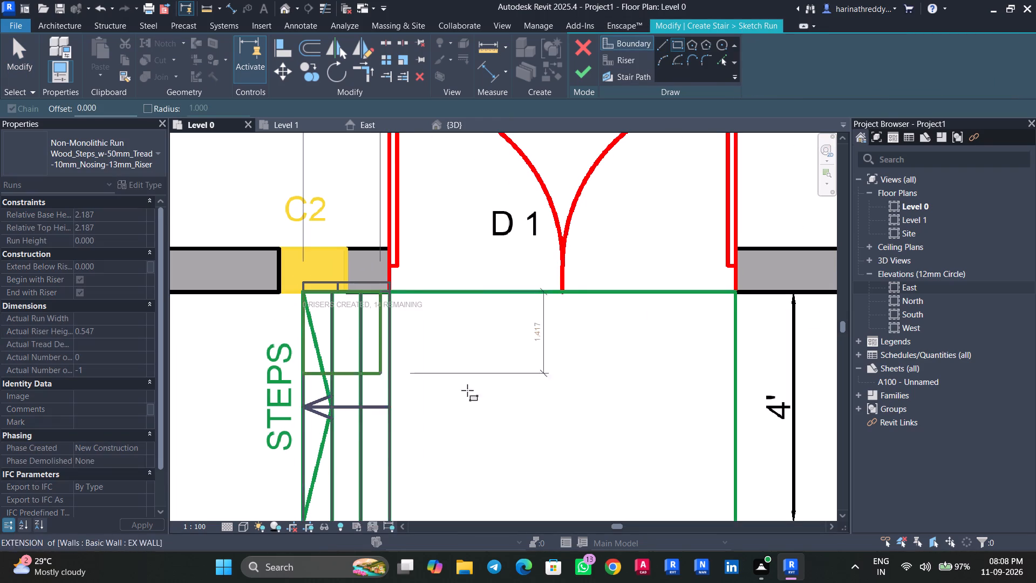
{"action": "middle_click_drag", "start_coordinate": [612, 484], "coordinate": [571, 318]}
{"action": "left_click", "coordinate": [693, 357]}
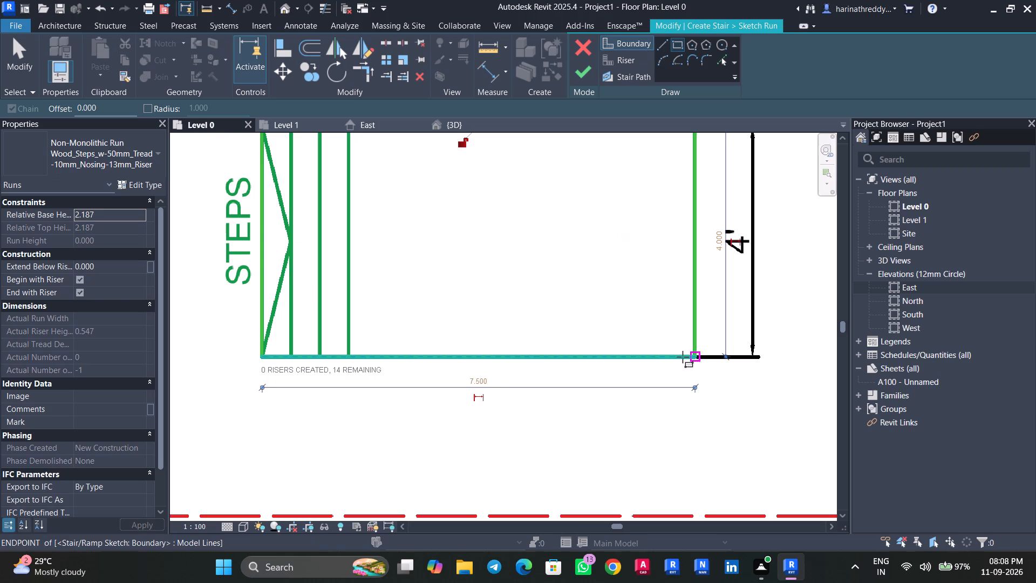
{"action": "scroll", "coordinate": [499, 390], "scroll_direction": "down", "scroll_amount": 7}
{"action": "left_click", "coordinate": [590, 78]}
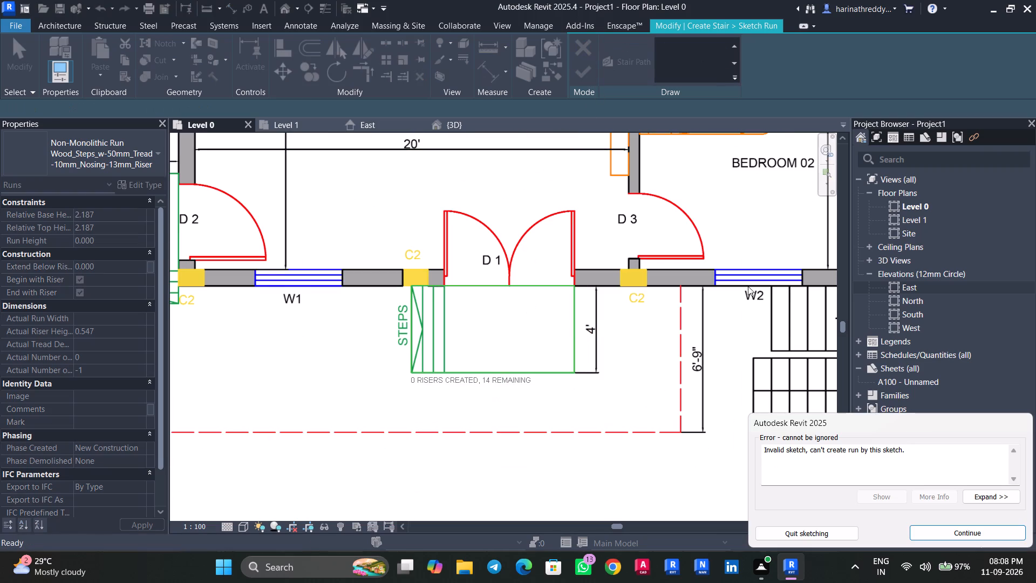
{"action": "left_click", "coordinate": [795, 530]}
Start a new sketched run and draw a rectangular boundary about 7.5 by 4 ft around the D1 landing and steps.
{"action": "left_click", "coordinate": [554, 292]}
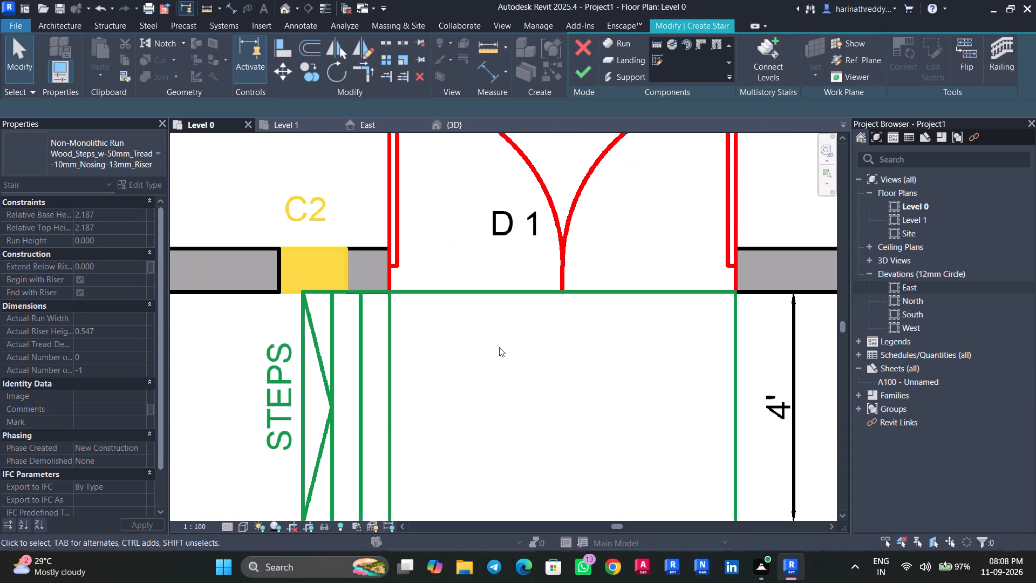
{"action": "scroll", "coordinate": [478, 310], "scroll_direction": "down", "scroll_amount": 1}
{"action": "scroll", "coordinate": [478, 310], "scroll_direction": "up", "scroll_amount": 1}
{"action": "scroll", "coordinate": [478, 310], "scroll_direction": "down", "scroll_amount": 1}
{"action": "left_click", "coordinate": [655, 62]}
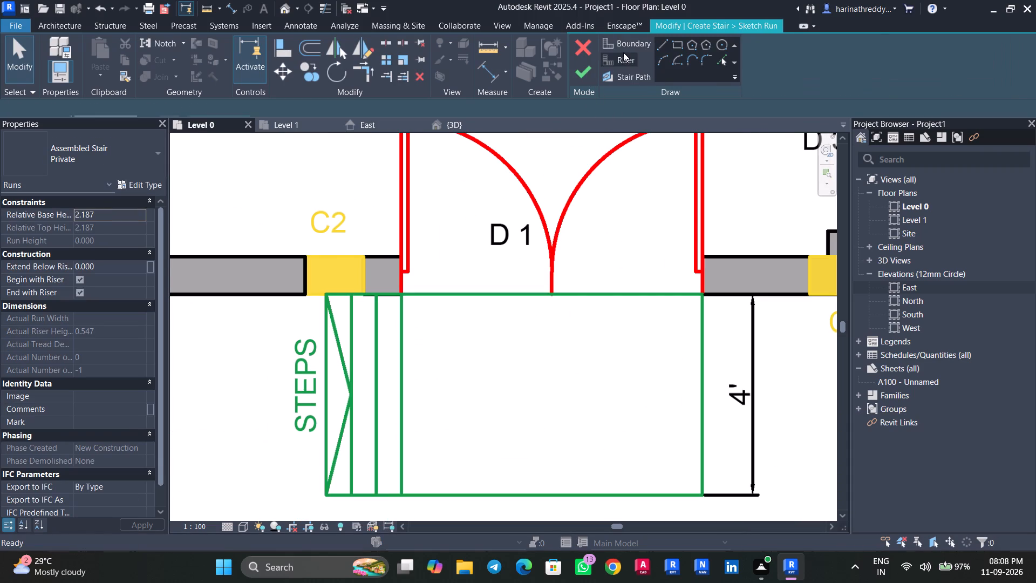
{"action": "left_click", "coordinate": [623, 46]}
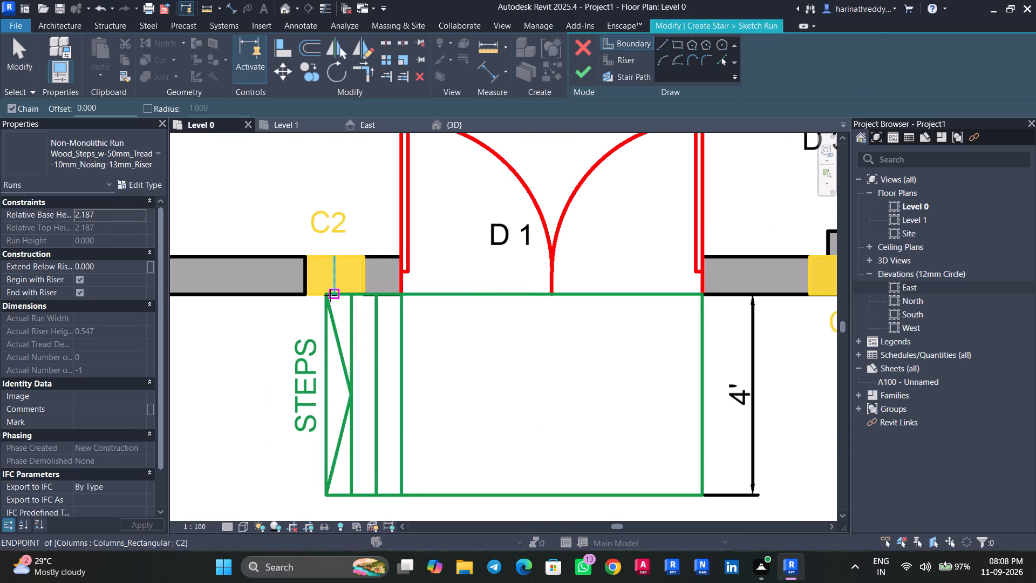
{"action": "left_click", "coordinate": [329, 295]}
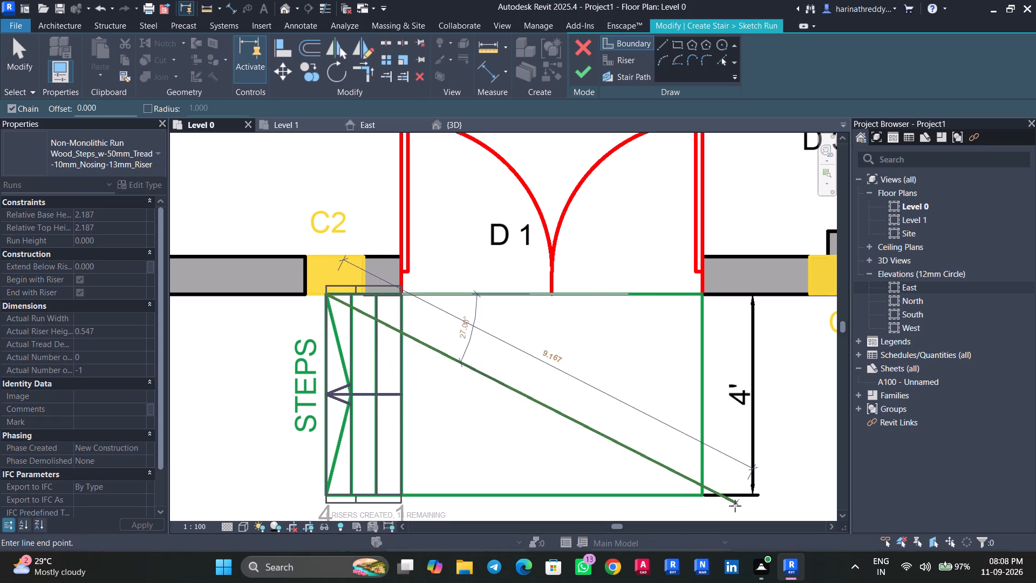
{"action": "left_click", "coordinate": [676, 44]}
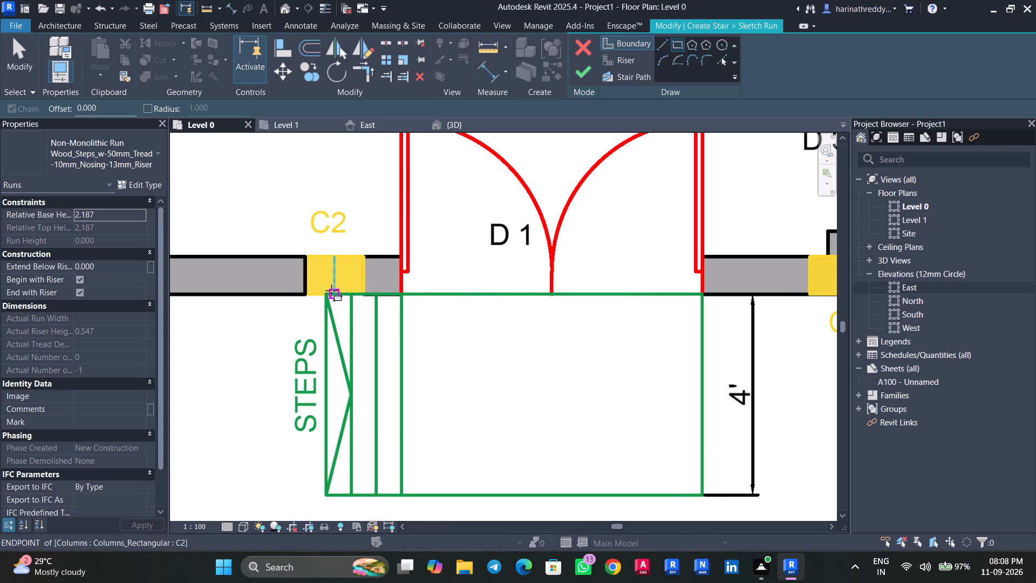
{"action": "left_click", "coordinate": [325, 296]}
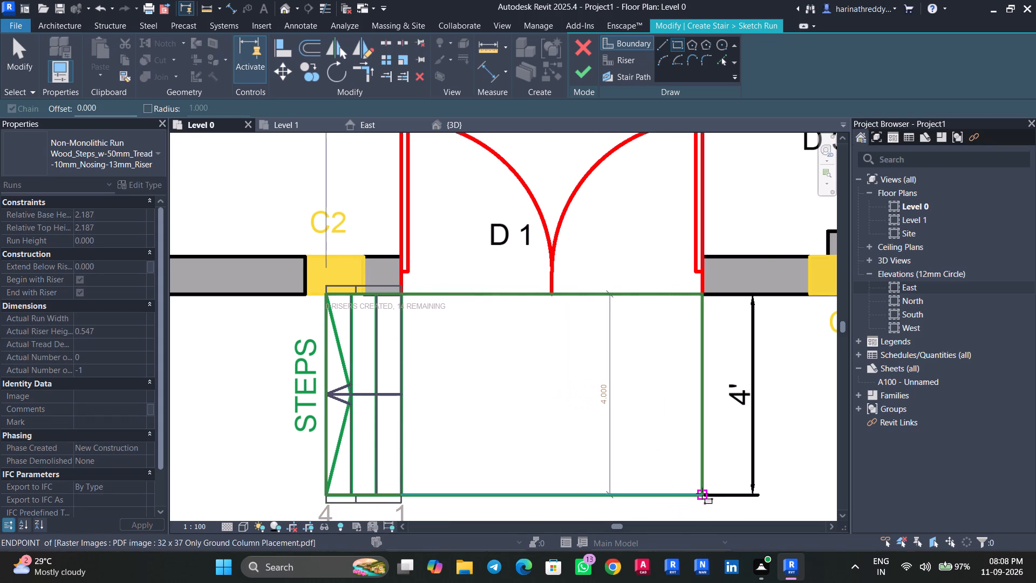
{"action": "left_click", "coordinate": [702, 493]}
Sketch four 4 ft riser lines about 0.5 ft apart over the step lines beside the D1 landing.
{"action": "left_click", "coordinate": [611, 61]}
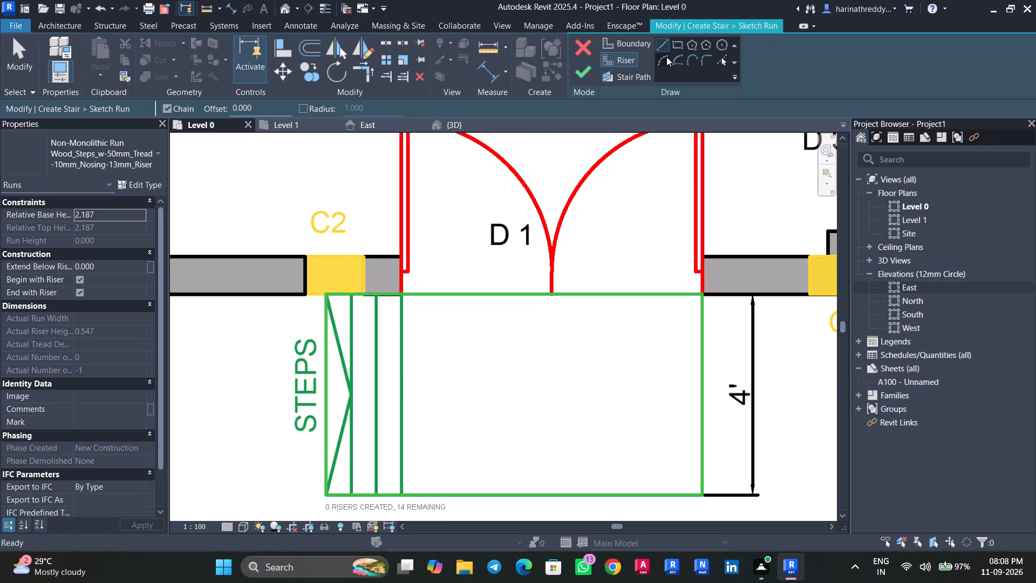
{"action": "left_click", "coordinate": [326, 297]}
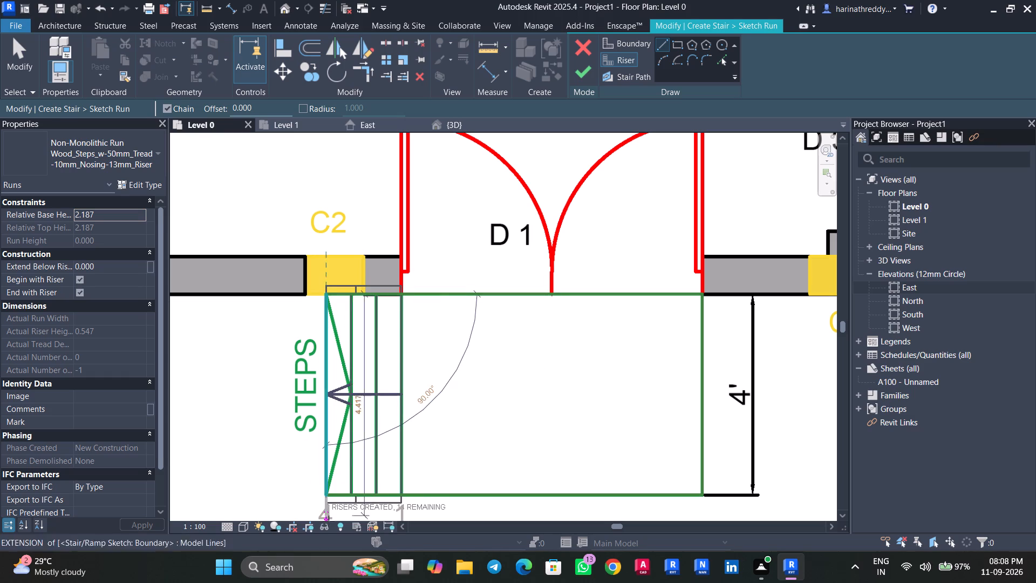
{"action": "left_click", "coordinate": [332, 497]}
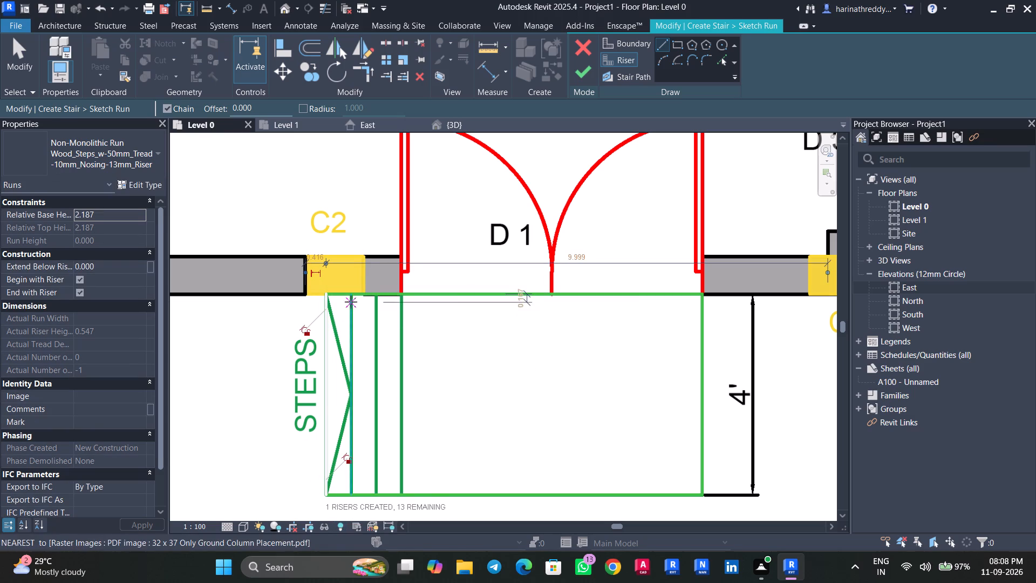
{"action": "left_click", "coordinate": [351, 295]}
{"action": "left_click", "coordinate": [355, 495]}
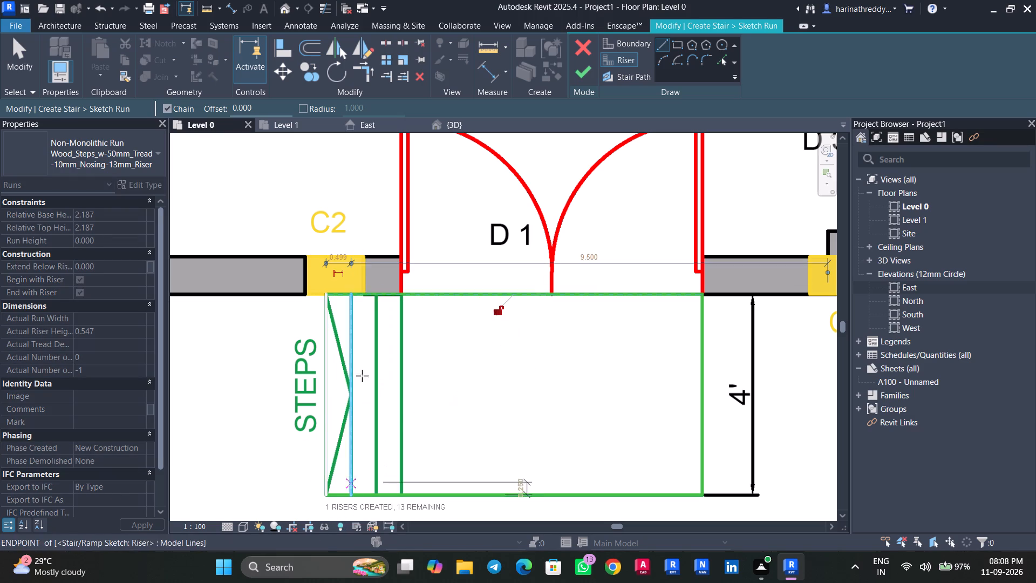
{"action": "left_click", "coordinate": [376, 296]}
{"action": "left_click", "coordinate": [379, 495]}
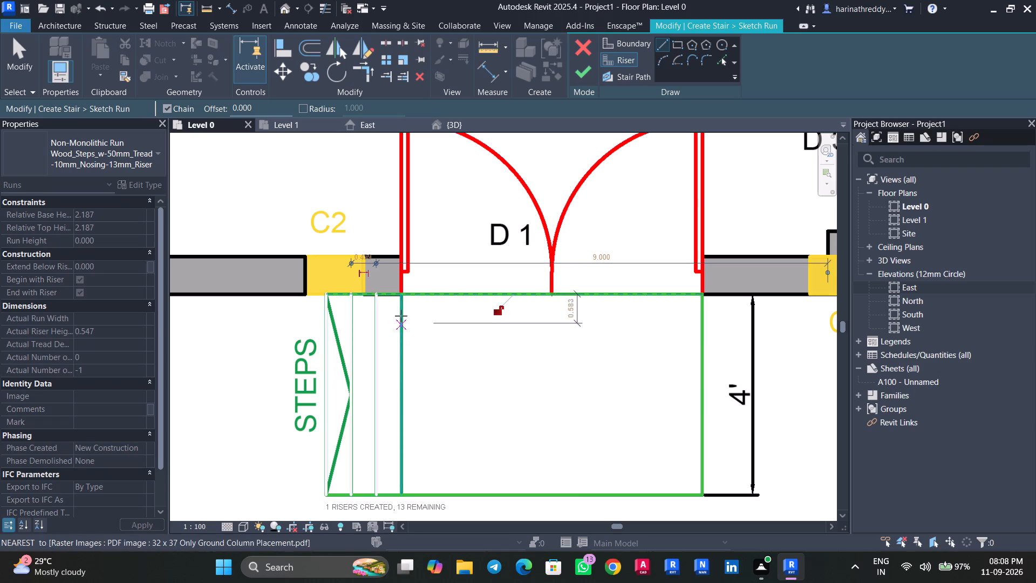
{"action": "left_click", "coordinate": [403, 295]}
{"action": "left_click", "coordinate": [403, 496]}
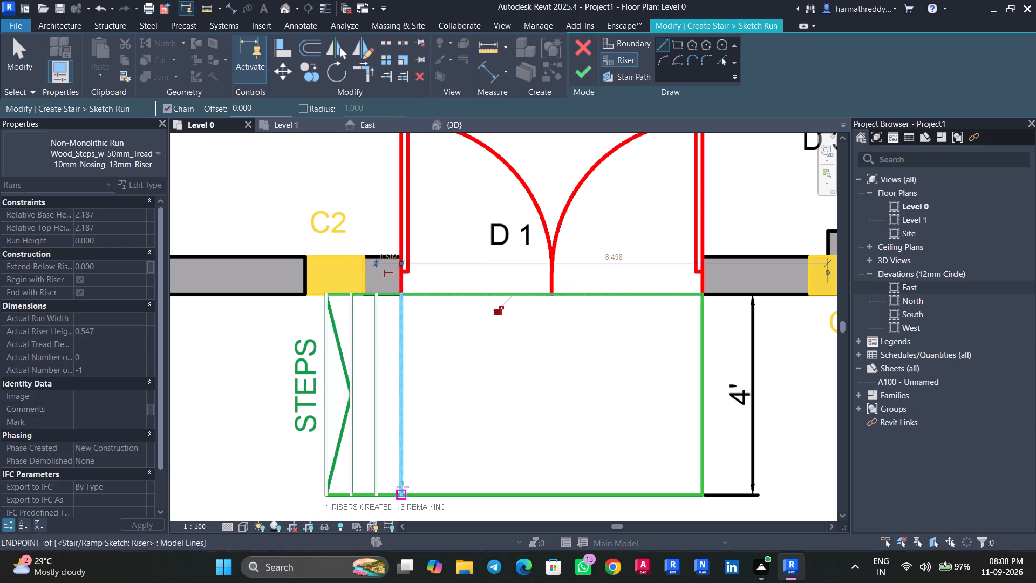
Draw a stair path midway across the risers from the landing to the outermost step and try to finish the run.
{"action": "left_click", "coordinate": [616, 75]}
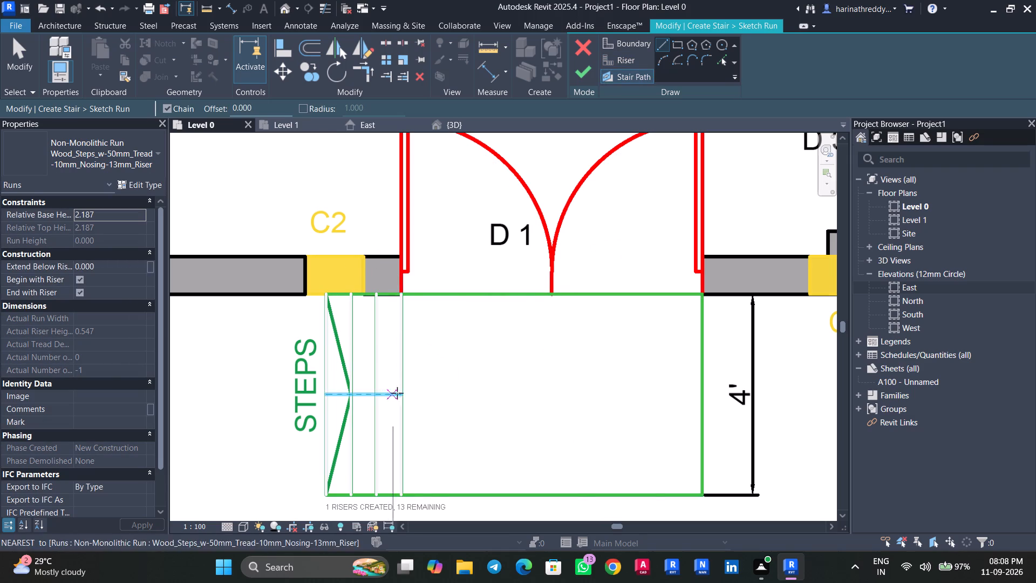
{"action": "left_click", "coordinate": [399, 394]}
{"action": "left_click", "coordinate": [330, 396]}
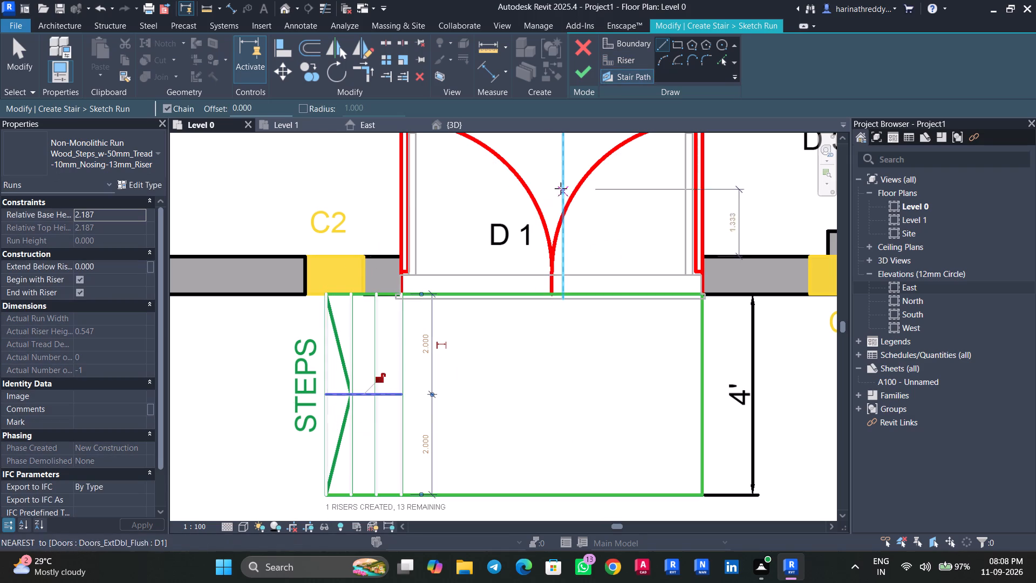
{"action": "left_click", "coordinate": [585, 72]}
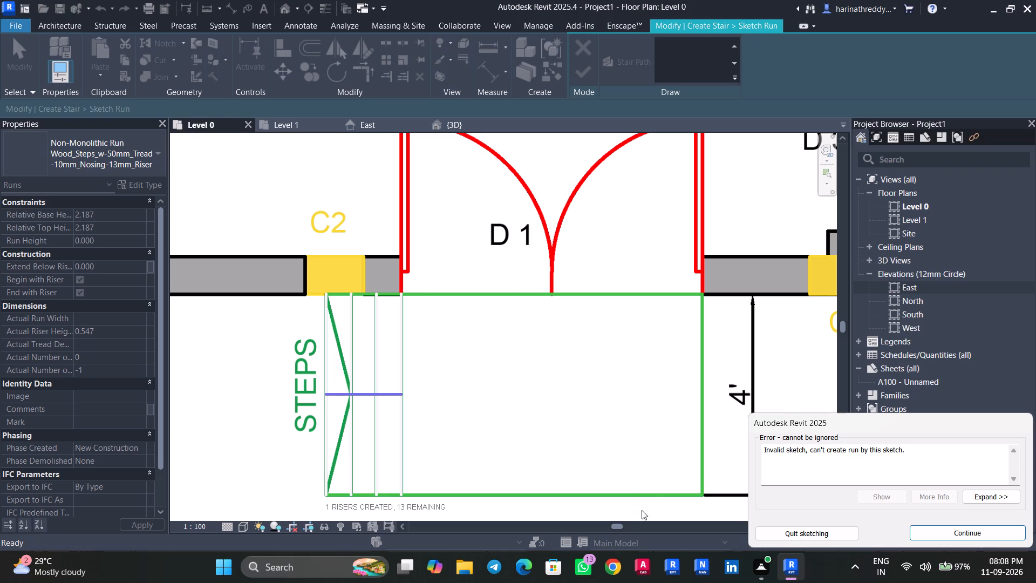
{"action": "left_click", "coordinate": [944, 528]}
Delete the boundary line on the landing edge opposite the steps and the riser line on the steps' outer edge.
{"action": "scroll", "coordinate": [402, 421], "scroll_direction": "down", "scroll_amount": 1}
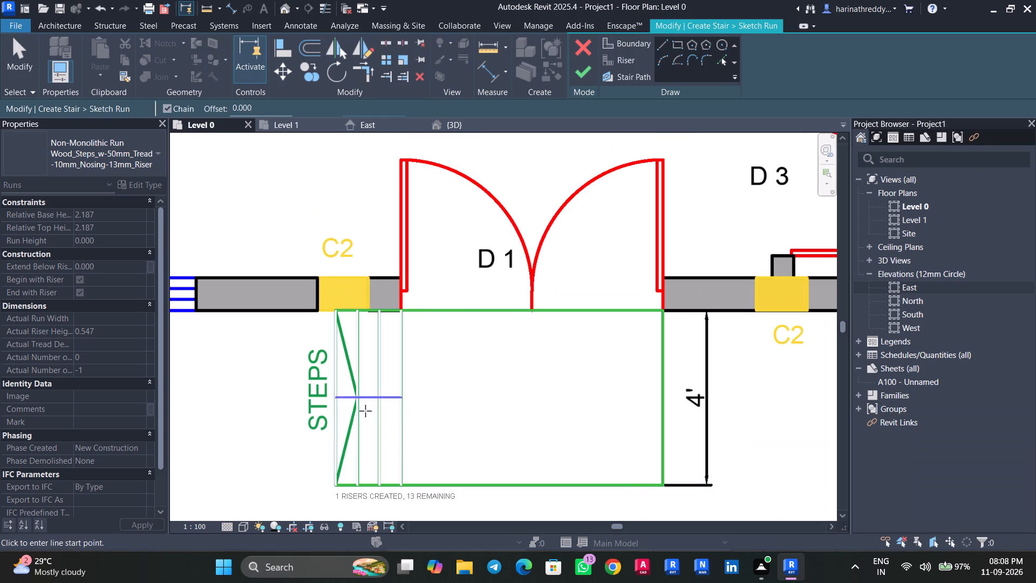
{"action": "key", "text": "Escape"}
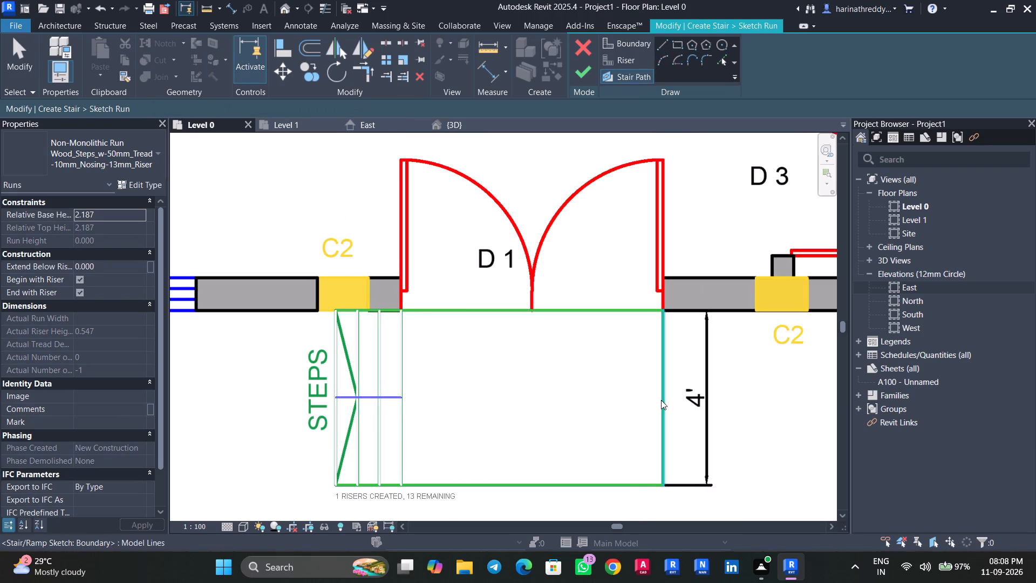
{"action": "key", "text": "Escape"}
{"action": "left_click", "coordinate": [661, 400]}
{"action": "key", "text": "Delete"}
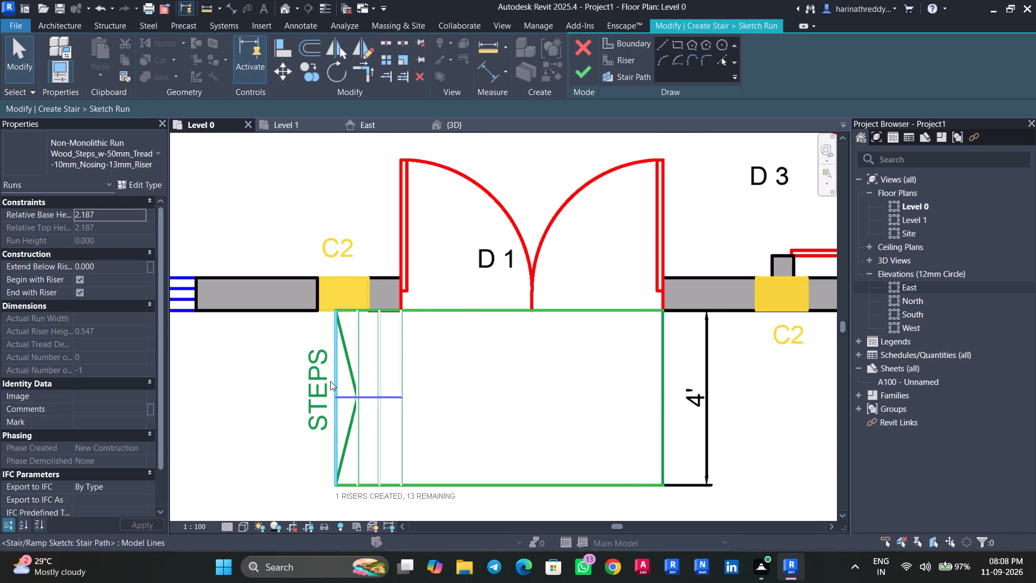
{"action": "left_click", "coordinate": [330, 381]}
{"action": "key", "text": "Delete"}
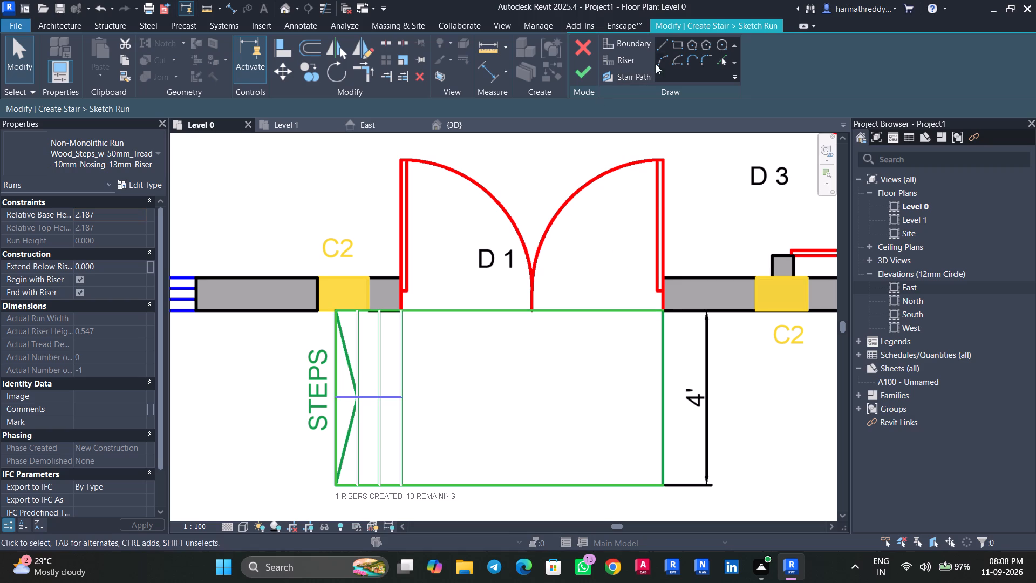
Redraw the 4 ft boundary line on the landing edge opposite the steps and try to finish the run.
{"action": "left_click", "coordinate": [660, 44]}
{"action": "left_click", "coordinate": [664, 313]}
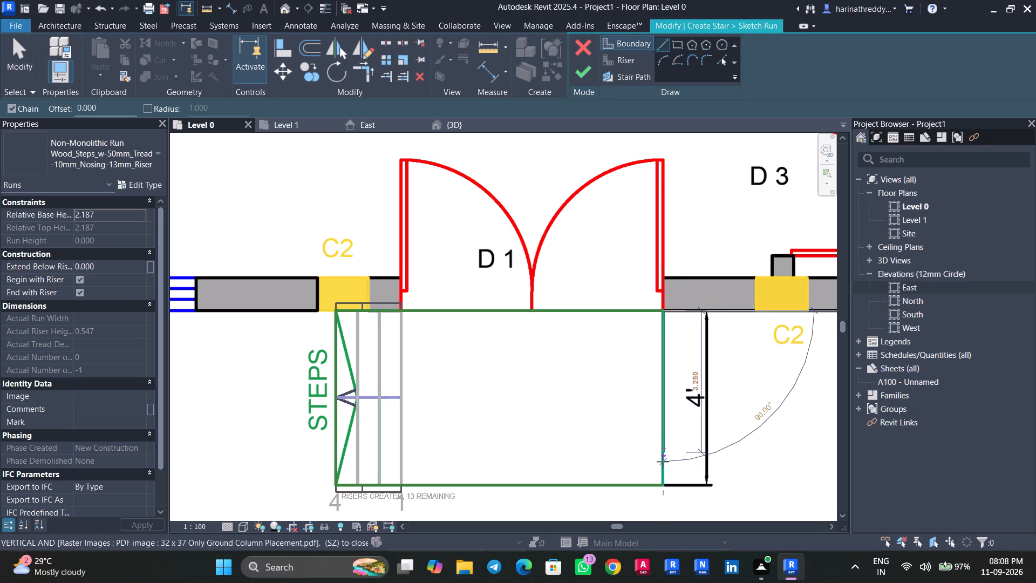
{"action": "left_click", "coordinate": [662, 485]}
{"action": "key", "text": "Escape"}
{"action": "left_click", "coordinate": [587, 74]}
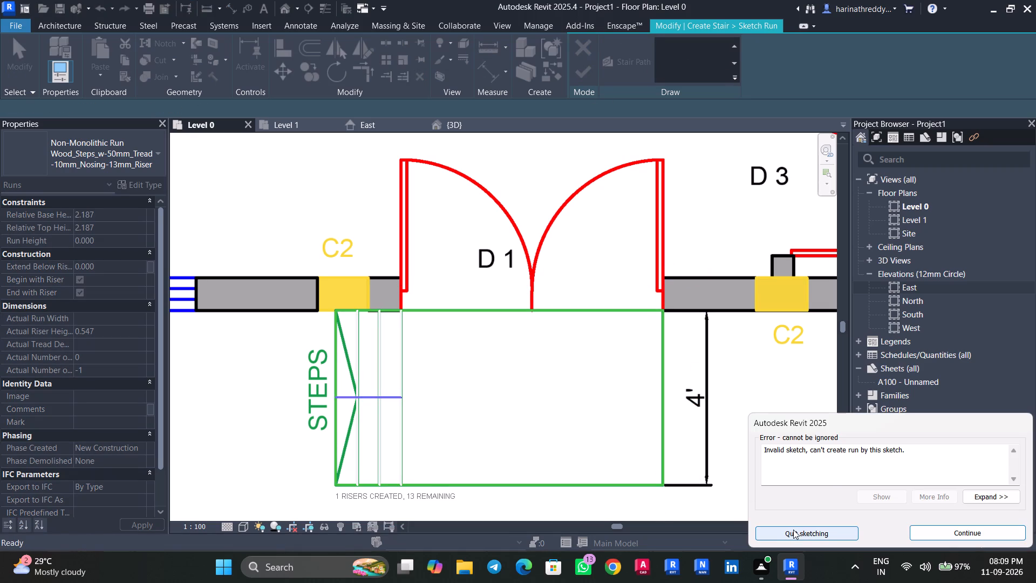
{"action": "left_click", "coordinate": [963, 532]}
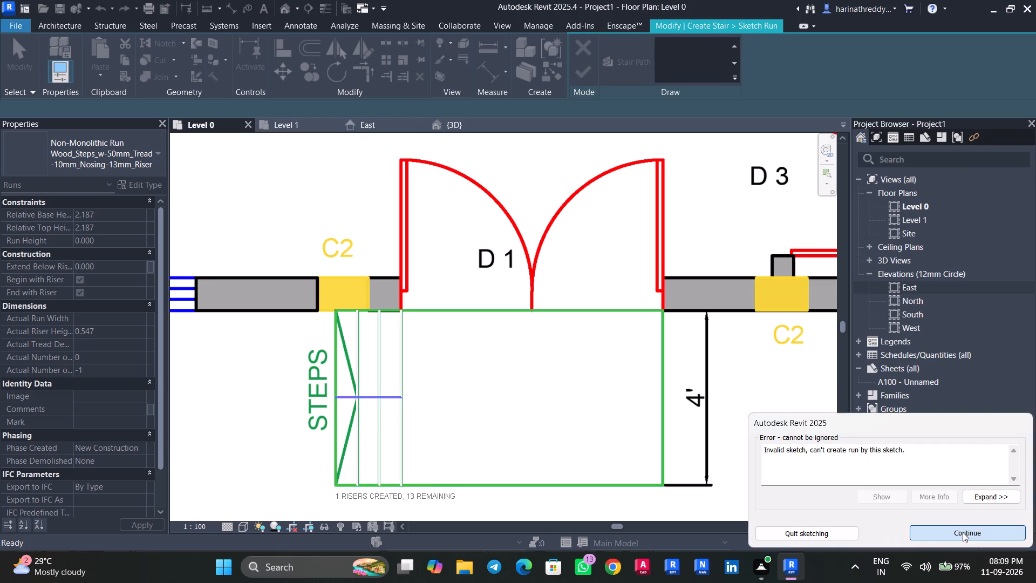
Replace the boundary line on the steps' outer edge with a 4 ft riser line.
{"action": "scroll", "coordinate": [384, 399], "scroll_direction": "up", "scroll_amount": 2}
{"action": "scroll", "coordinate": [377, 399], "scroll_direction": "down", "scroll_amount": 1}
{"action": "scroll", "coordinate": [370, 399], "scroll_direction": "up", "scroll_amount": 5}
{"action": "key", "text": "Escape"}
{"action": "left_click", "coordinate": [305, 385]}
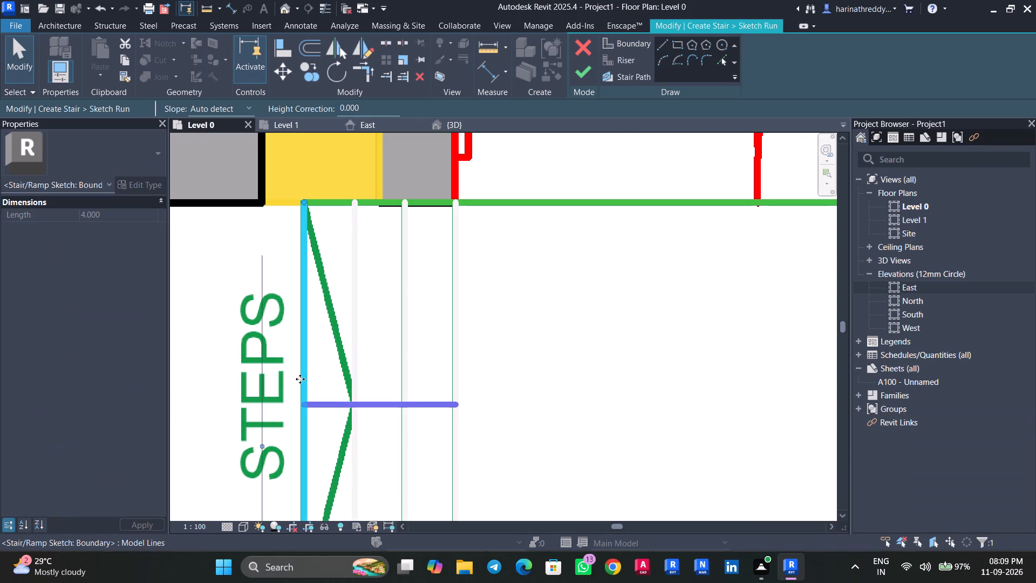
{"action": "key", "text": "Delete"}
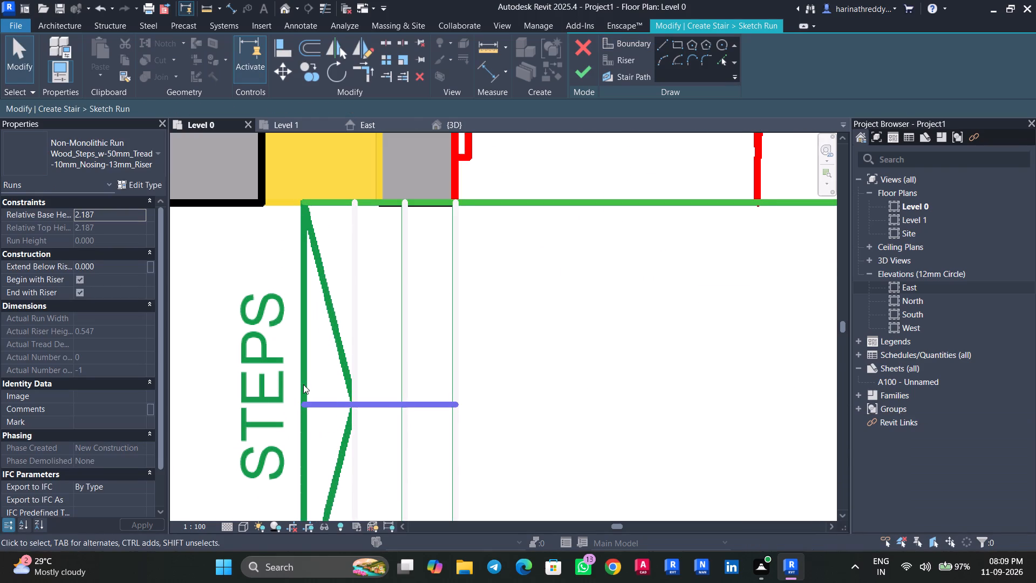
{"action": "left_click", "coordinate": [303, 384]}
{"action": "left_click", "coordinate": [631, 56]}
{"action": "left_click", "coordinate": [663, 44]}
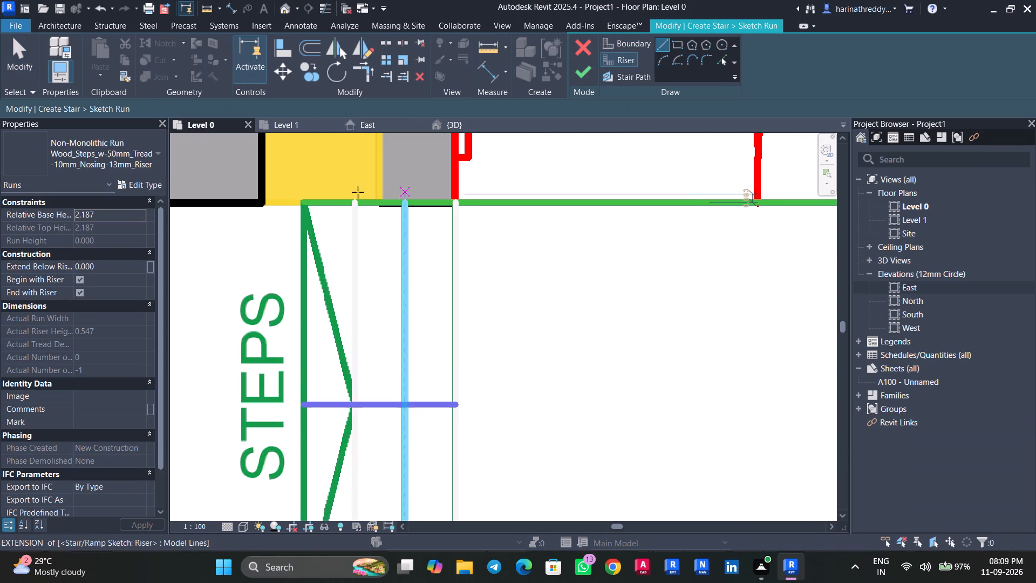
{"action": "left_click", "coordinate": [307, 202]}
{"action": "scroll", "coordinate": [294, 336], "scroll_direction": "up", "scroll_amount": 1}
{"action": "middle_click_drag", "start_coordinate": [302, 339], "coordinate": [382, 59]}
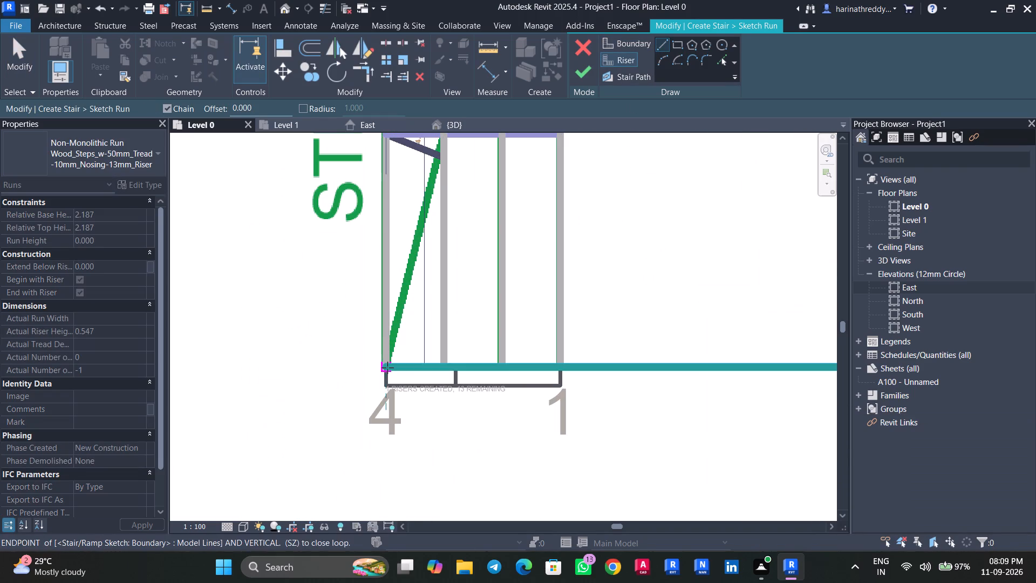
{"action": "left_click", "coordinate": [387, 368]}
{"action": "scroll", "coordinate": [387, 367], "scroll_direction": "down", "scroll_amount": 5}
{"action": "key", "text": "Escape"}
{"action": "key", "text": "Escape"}
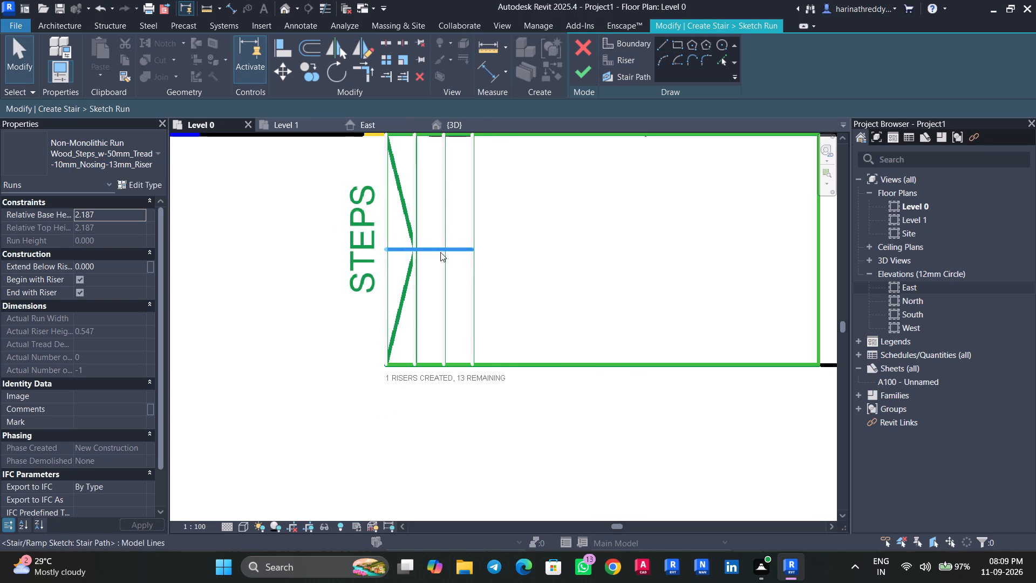
Replace the stair path with one running from the outer step edge towards the landing, about 1.4 ft long, and try to finish the run.
{"action": "left_click", "coordinate": [437, 250]}
{"action": "key", "text": "Delete"}
{"action": "left_click", "coordinate": [615, 75]}
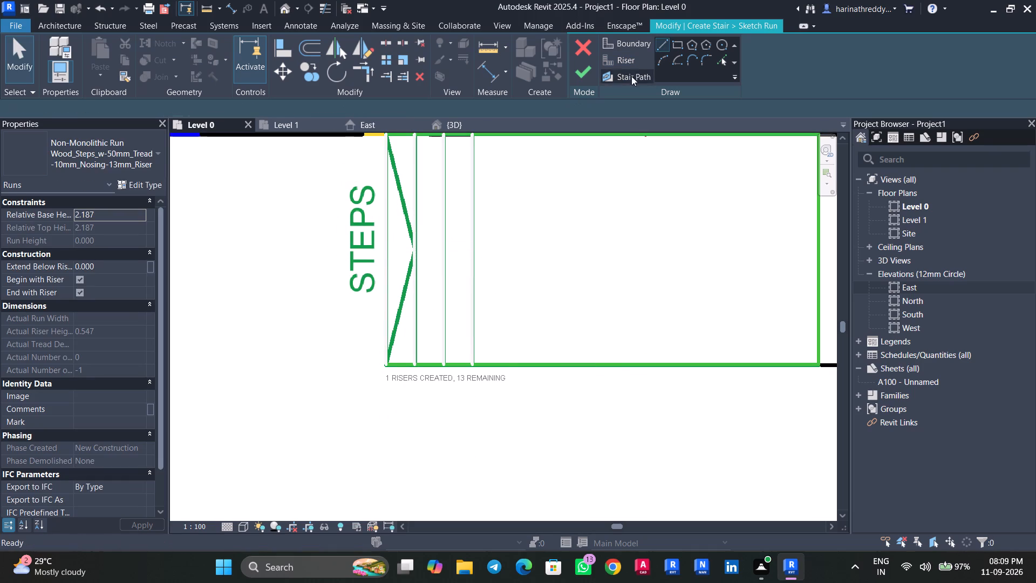
{"action": "left_click", "coordinate": [388, 250]}
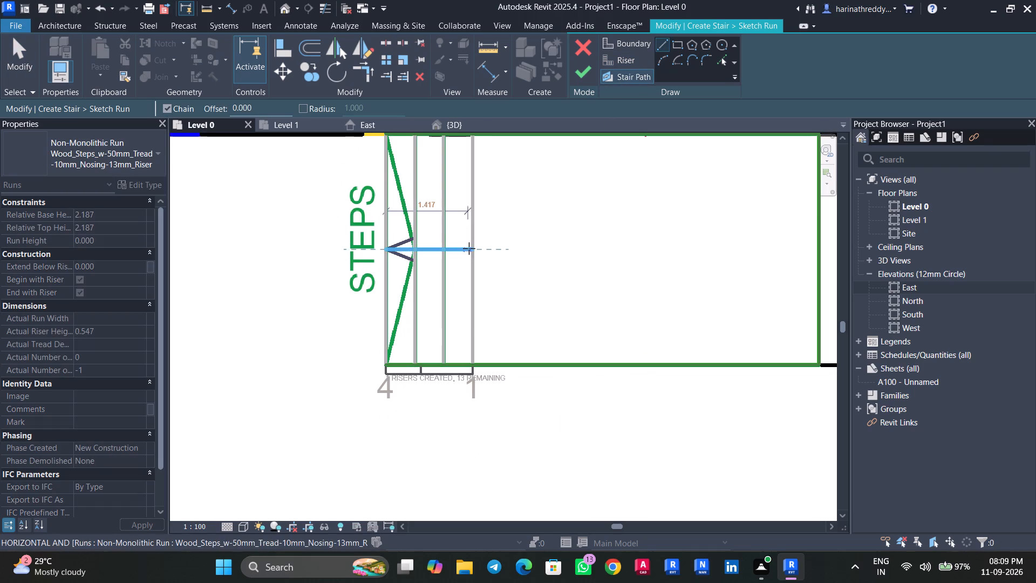
{"action": "left_click", "coordinate": [469, 248]}
{"action": "key", "text": "Escape"}
{"action": "left_click", "coordinate": [582, 68]}
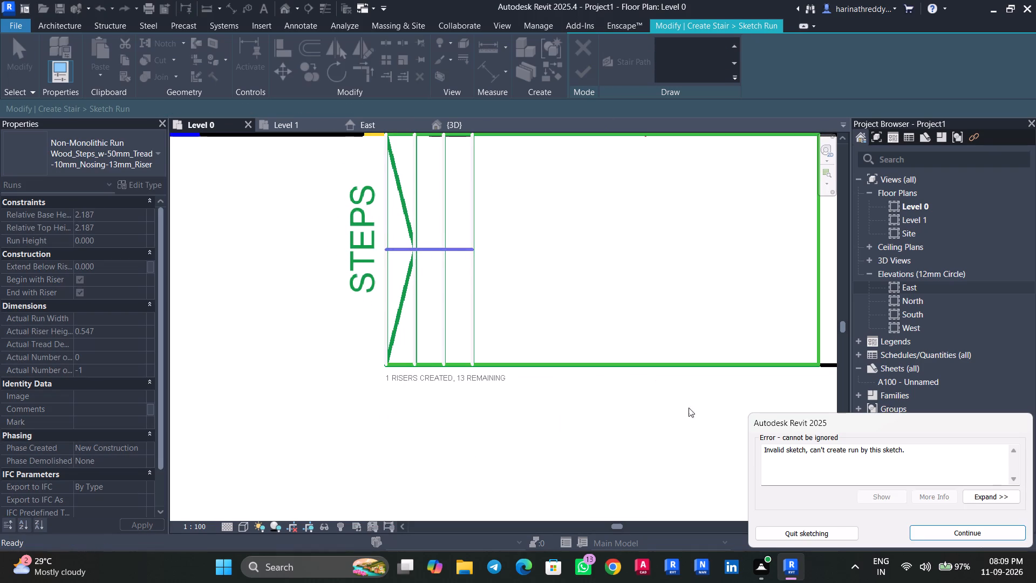
{"action": "scroll", "coordinate": [649, 452], "scroll_direction": "down", "scroll_amount": 5}
{"action": "scroll", "coordinate": [640, 442], "scroll_direction": "up", "scroll_amount": 2}
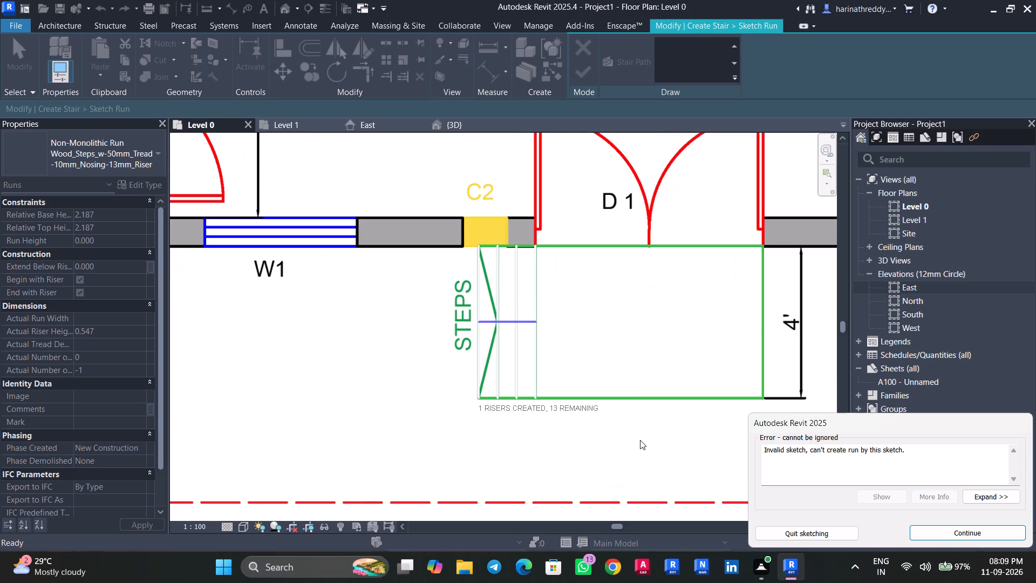
{"action": "middle_click_drag", "start_coordinate": [640, 440], "coordinate": [587, 462]}
{"action": "left_click", "coordinate": [976, 533]}
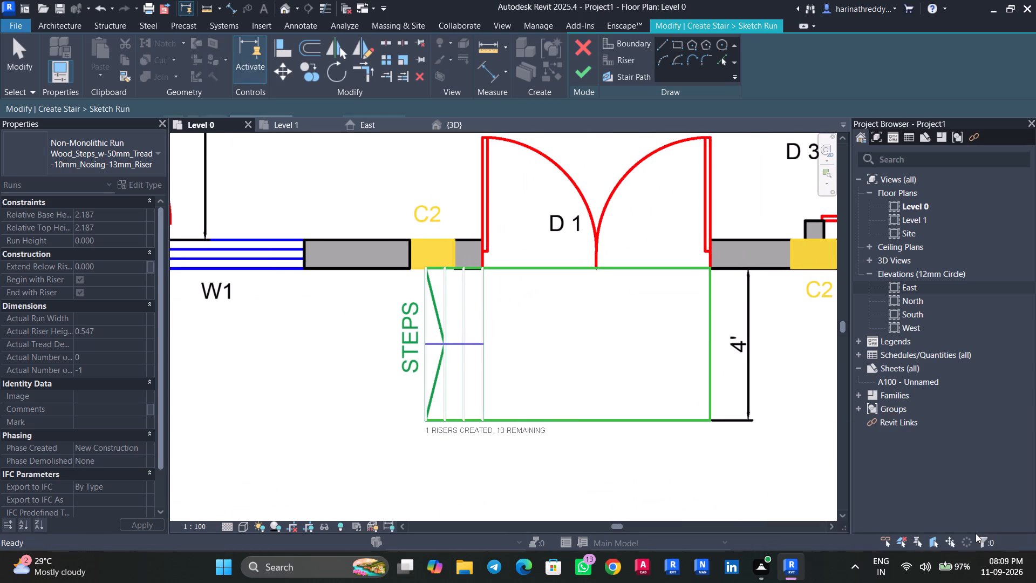
Examine the run sketch's boundary and riser lines one by one, including their corners and overlaps, for what makes the sketch invalid.
{"action": "key", "text": "Escape"}
{"action": "key", "text": "Escape"}
{"action": "left_click", "coordinate": [542, 422]}
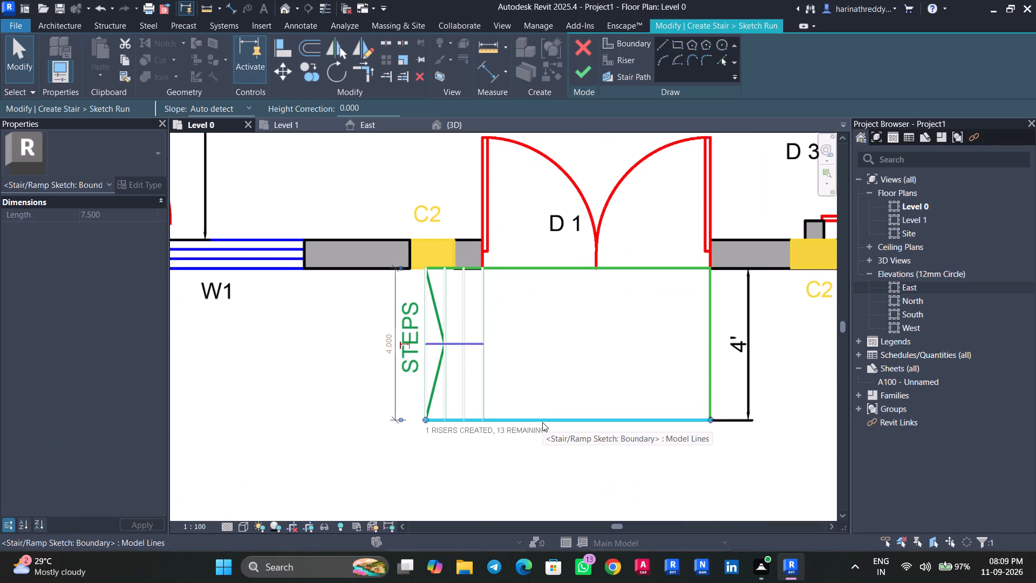
{"action": "key", "text": "Escape"}
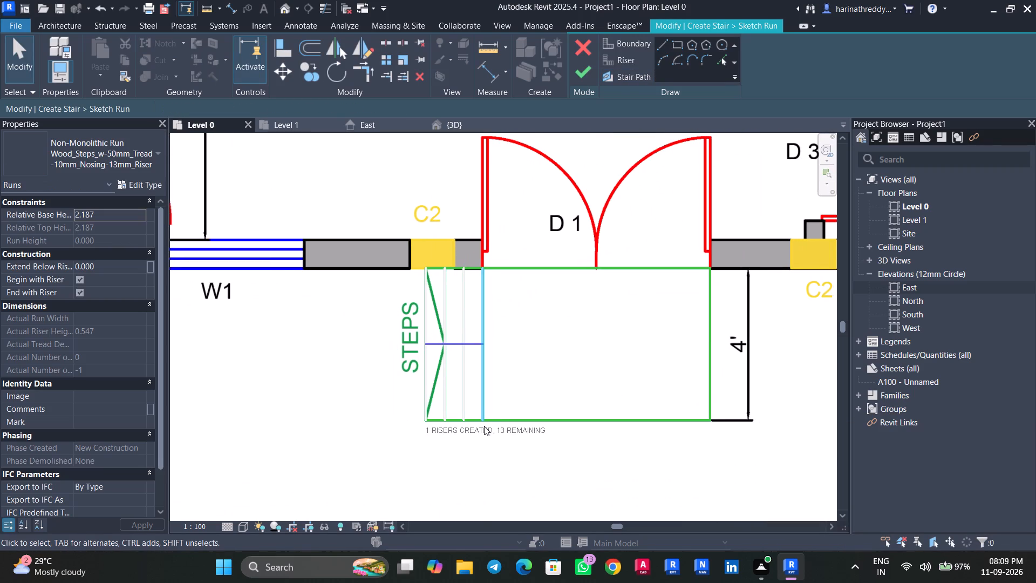
{"action": "key", "text": "Escape"}
{"action": "double_click", "coordinate": [483, 430]}
{"action": "left_click", "coordinate": [483, 325]}
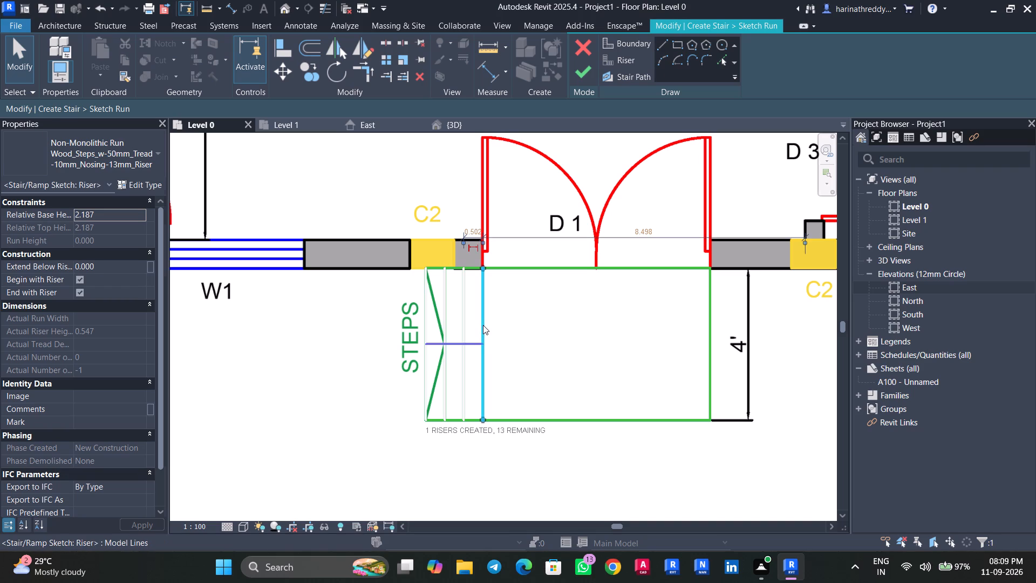
{"action": "key", "text": "Escape"}
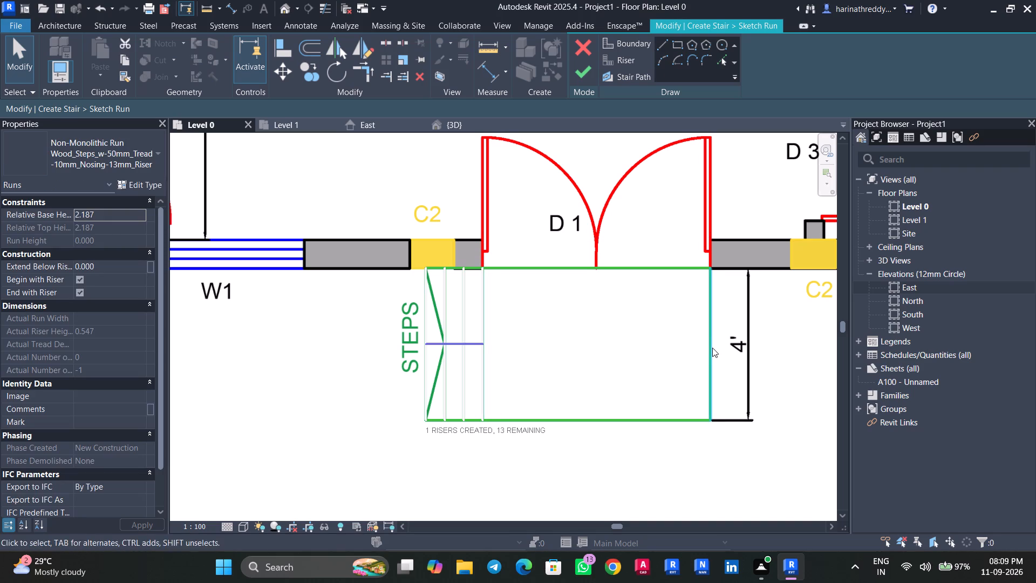
{"action": "left_click", "coordinate": [712, 348]}
{"action": "key", "text": "Escape"}
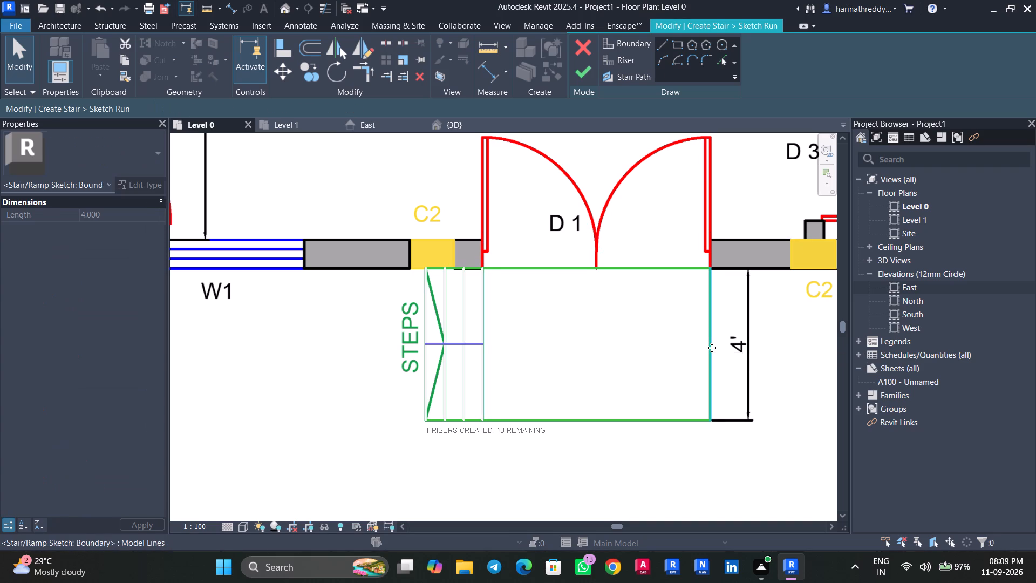
{"action": "left_click", "coordinate": [712, 348]}
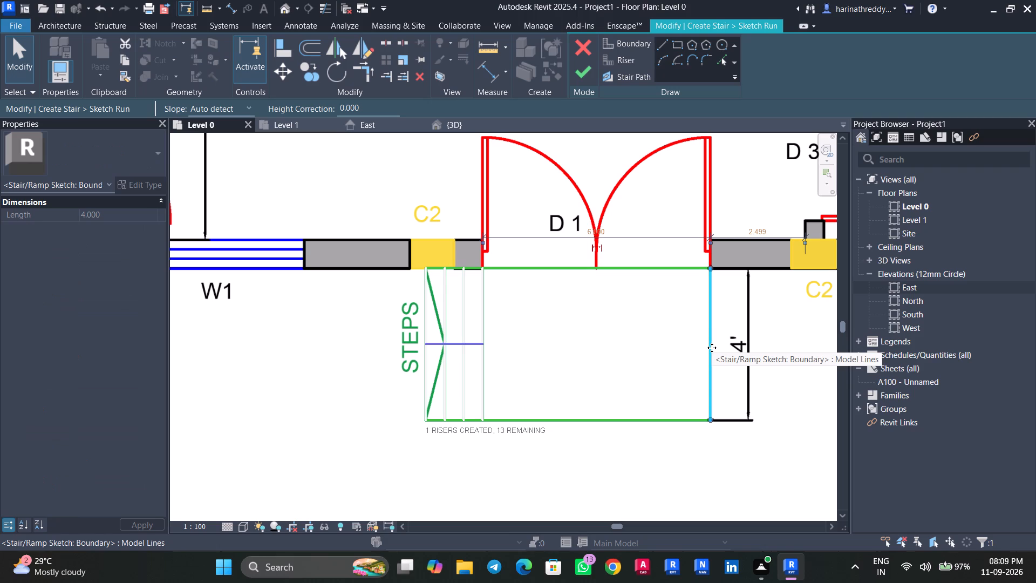
{"action": "key", "text": "Escape"}
{"action": "left_click", "coordinate": [573, 267]}
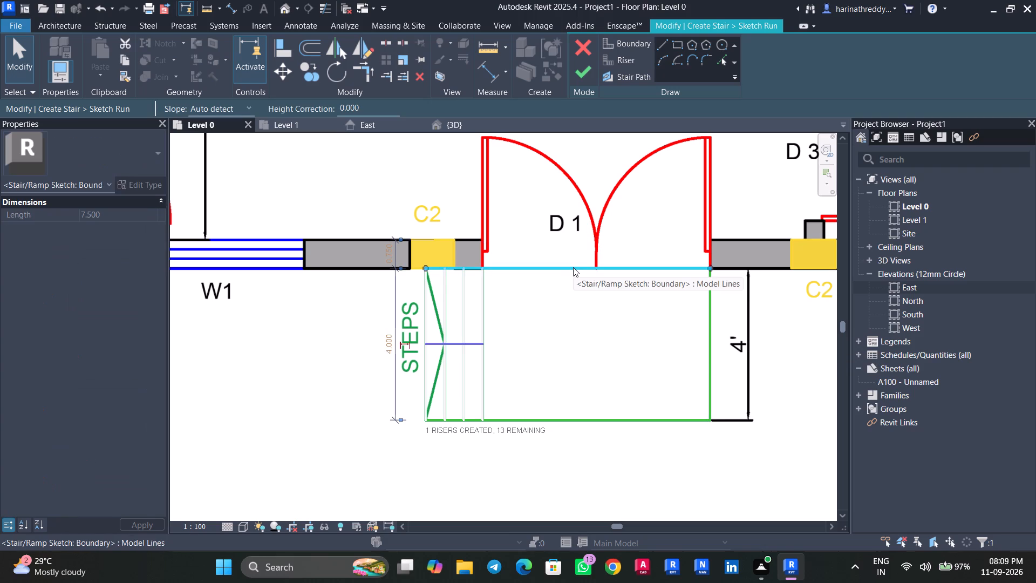
{"action": "key", "text": "Escape"}
{"action": "left_click", "coordinate": [505, 272]}
{"action": "scroll", "coordinate": [427, 276], "scroll_direction": "up", "scroll_amount": 5}
{"action": "key", "text": "Escape"}
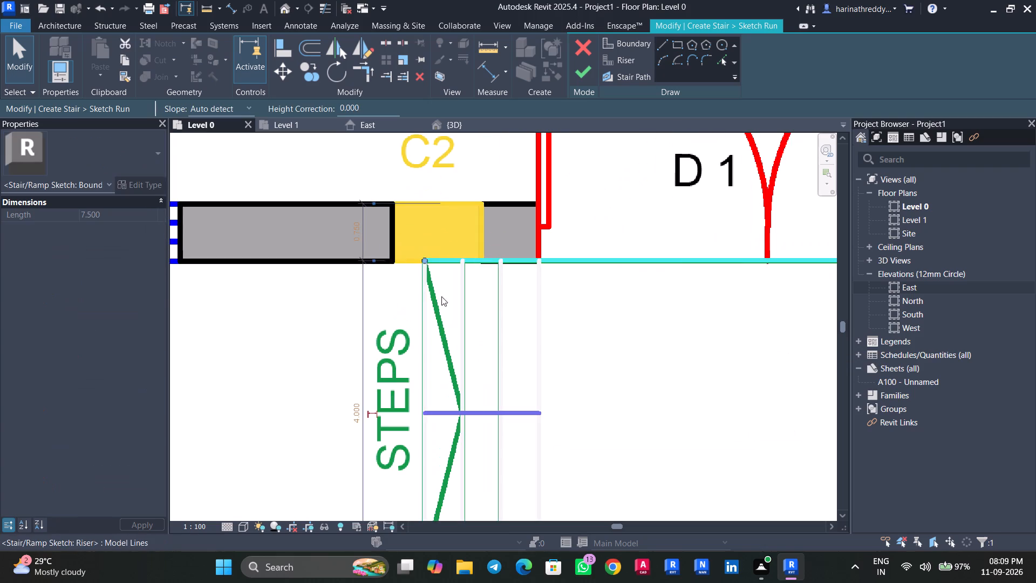
{"action": "scroll", "coordinate": [635, 360], "scroll_direction": "down", "scroll_amount": 4}
{"action": "middle_click_drag", "start_coordinate": [620, 379], "coordinate": [564, 291]}
{"action": "scroll", "coordinate": [564, 291], "scroll_direction": "up", "scroll_amount": 1}
{"action": "left_click", "coordinate": [594, 402]}
{"action": "key", "text": "Escape"}
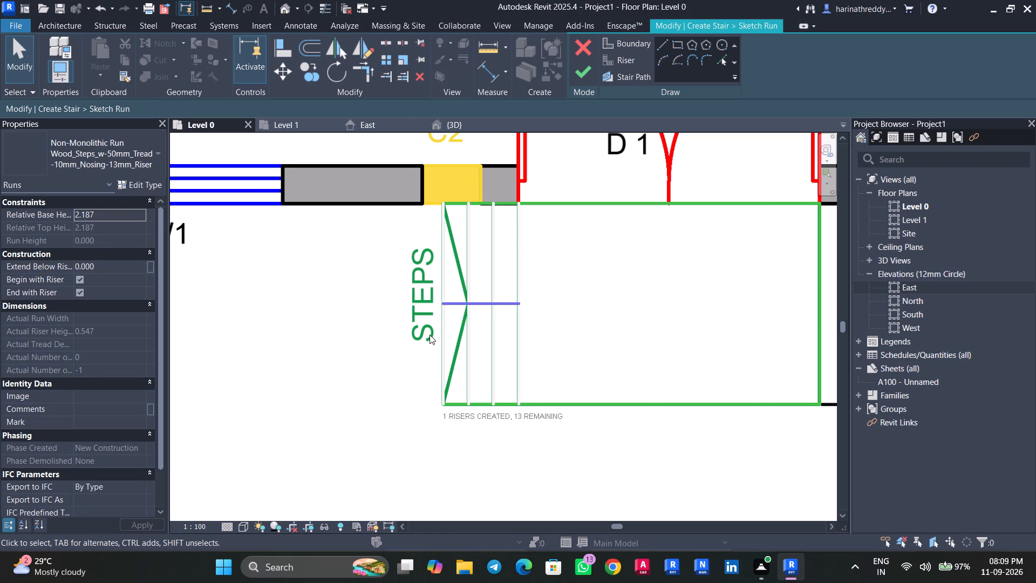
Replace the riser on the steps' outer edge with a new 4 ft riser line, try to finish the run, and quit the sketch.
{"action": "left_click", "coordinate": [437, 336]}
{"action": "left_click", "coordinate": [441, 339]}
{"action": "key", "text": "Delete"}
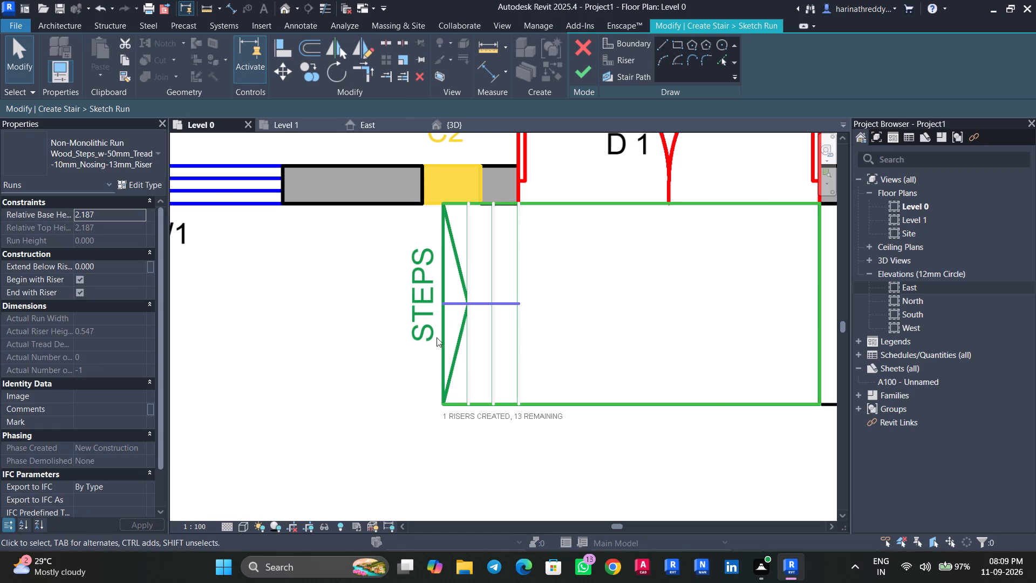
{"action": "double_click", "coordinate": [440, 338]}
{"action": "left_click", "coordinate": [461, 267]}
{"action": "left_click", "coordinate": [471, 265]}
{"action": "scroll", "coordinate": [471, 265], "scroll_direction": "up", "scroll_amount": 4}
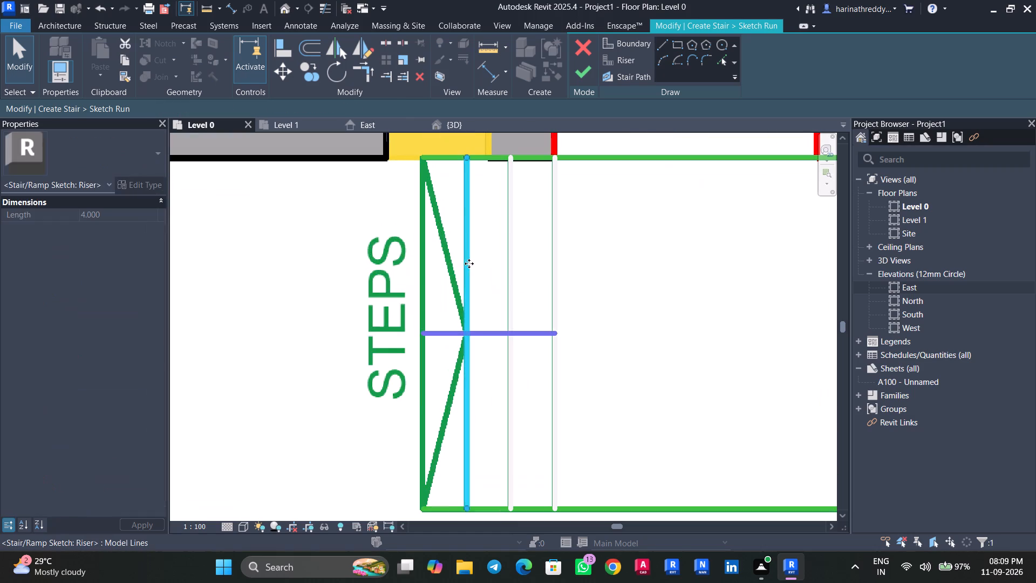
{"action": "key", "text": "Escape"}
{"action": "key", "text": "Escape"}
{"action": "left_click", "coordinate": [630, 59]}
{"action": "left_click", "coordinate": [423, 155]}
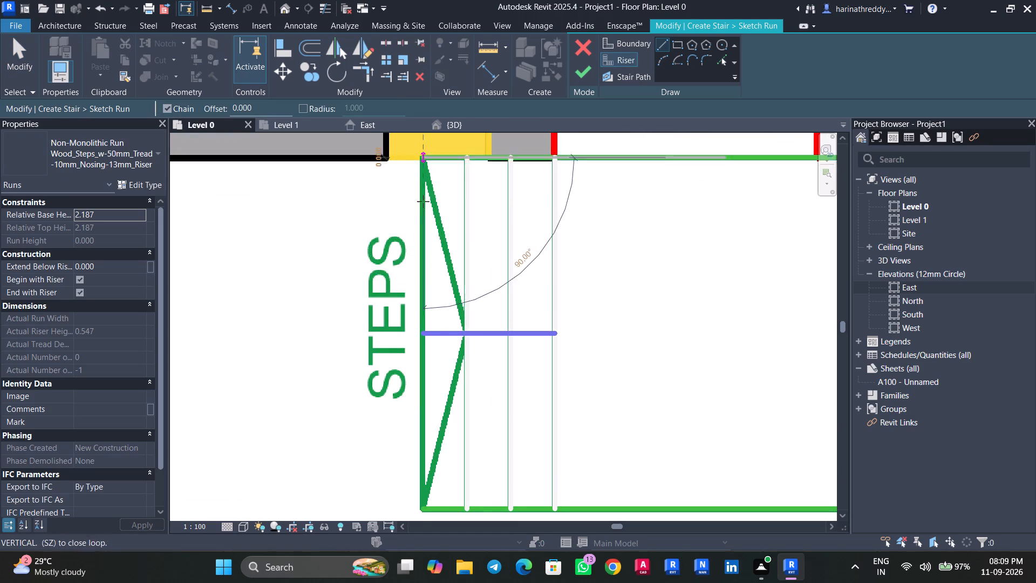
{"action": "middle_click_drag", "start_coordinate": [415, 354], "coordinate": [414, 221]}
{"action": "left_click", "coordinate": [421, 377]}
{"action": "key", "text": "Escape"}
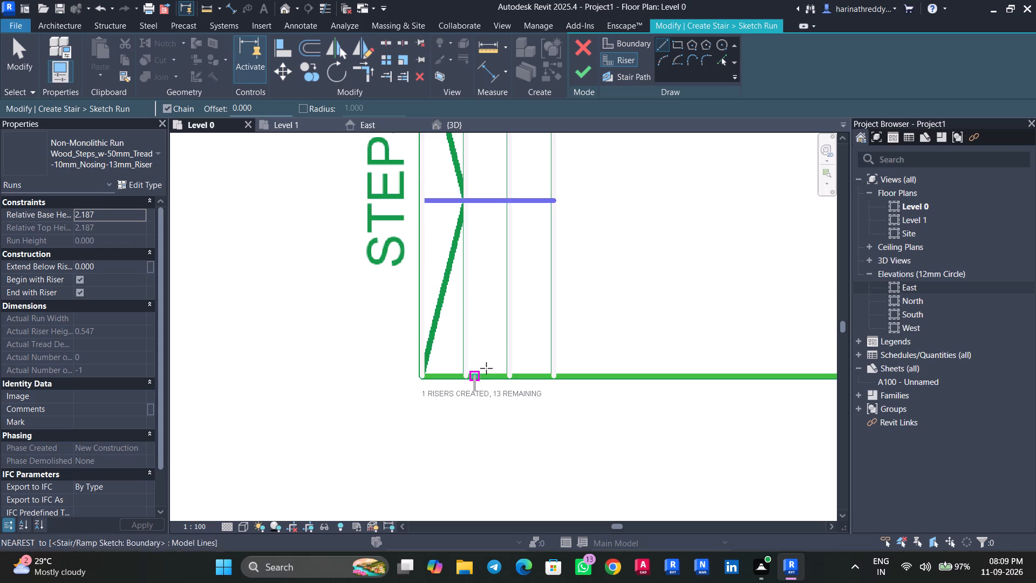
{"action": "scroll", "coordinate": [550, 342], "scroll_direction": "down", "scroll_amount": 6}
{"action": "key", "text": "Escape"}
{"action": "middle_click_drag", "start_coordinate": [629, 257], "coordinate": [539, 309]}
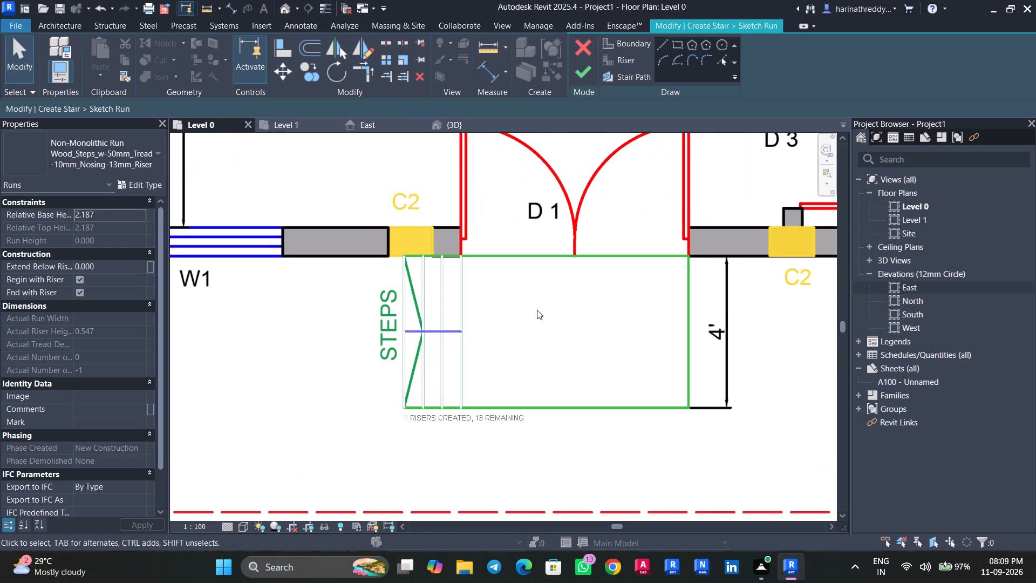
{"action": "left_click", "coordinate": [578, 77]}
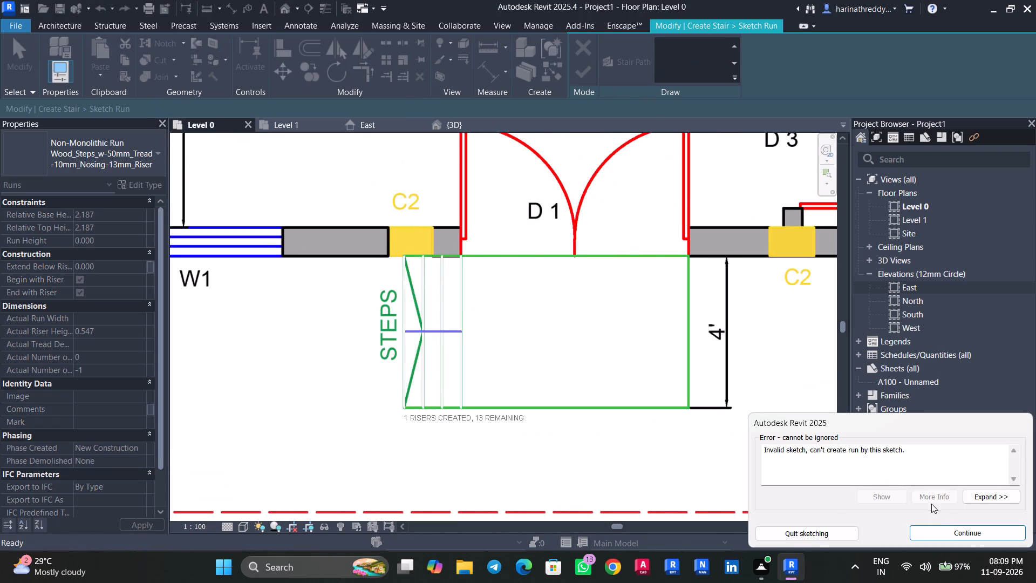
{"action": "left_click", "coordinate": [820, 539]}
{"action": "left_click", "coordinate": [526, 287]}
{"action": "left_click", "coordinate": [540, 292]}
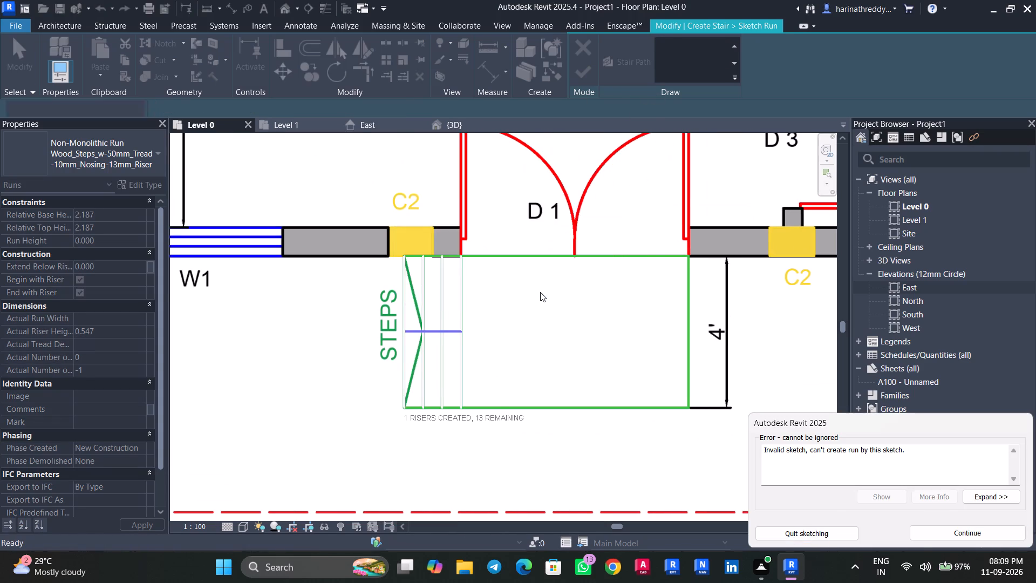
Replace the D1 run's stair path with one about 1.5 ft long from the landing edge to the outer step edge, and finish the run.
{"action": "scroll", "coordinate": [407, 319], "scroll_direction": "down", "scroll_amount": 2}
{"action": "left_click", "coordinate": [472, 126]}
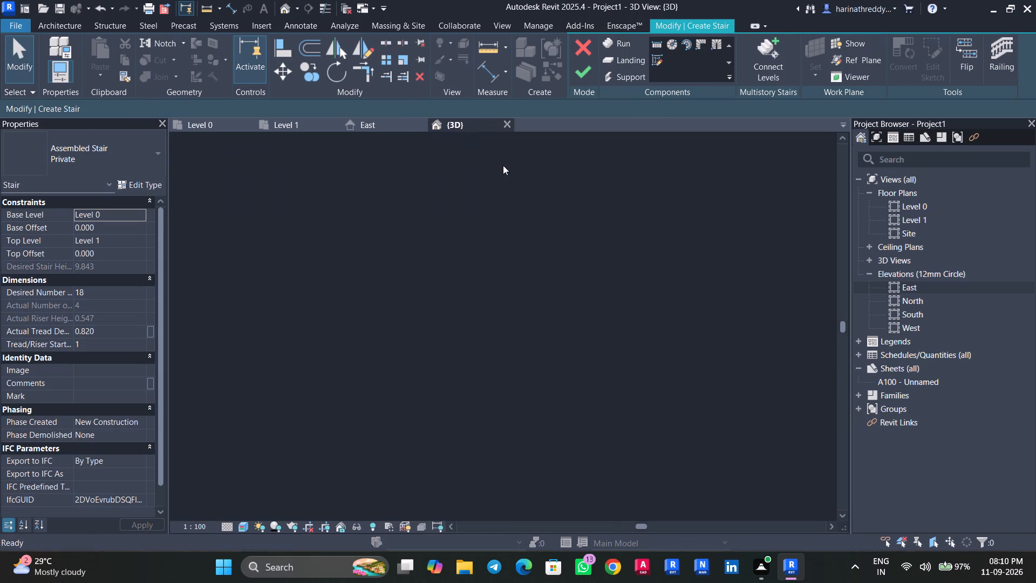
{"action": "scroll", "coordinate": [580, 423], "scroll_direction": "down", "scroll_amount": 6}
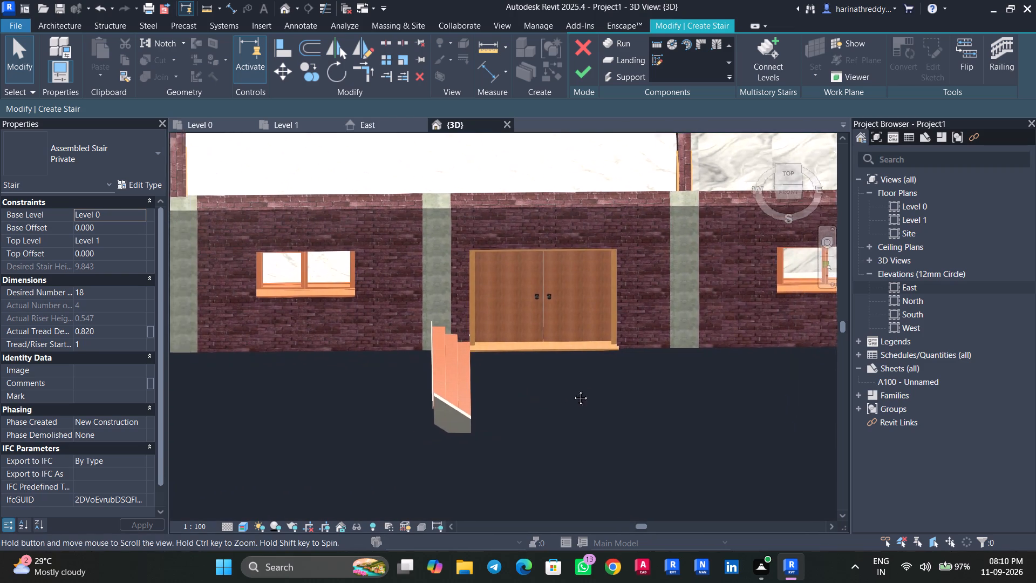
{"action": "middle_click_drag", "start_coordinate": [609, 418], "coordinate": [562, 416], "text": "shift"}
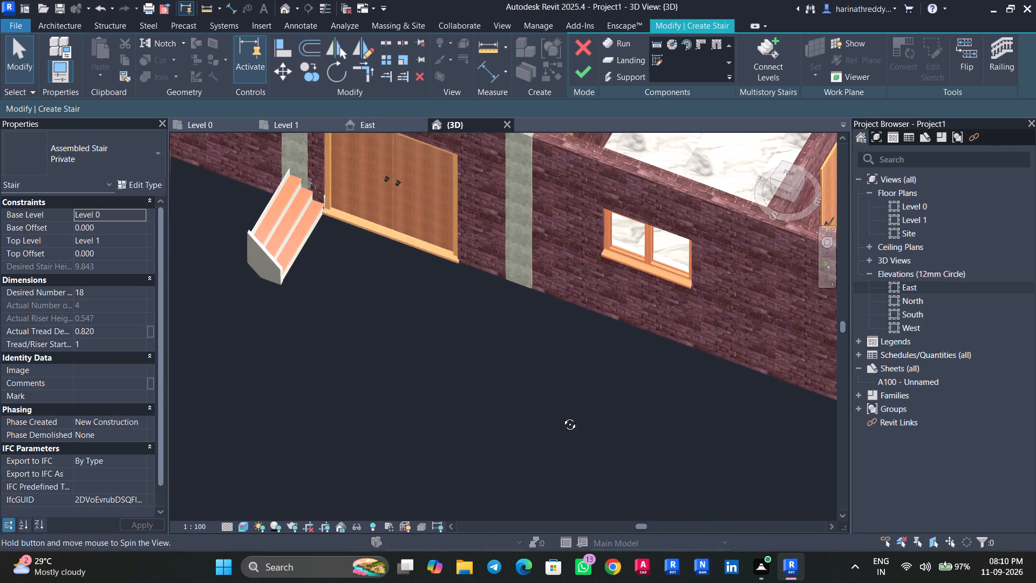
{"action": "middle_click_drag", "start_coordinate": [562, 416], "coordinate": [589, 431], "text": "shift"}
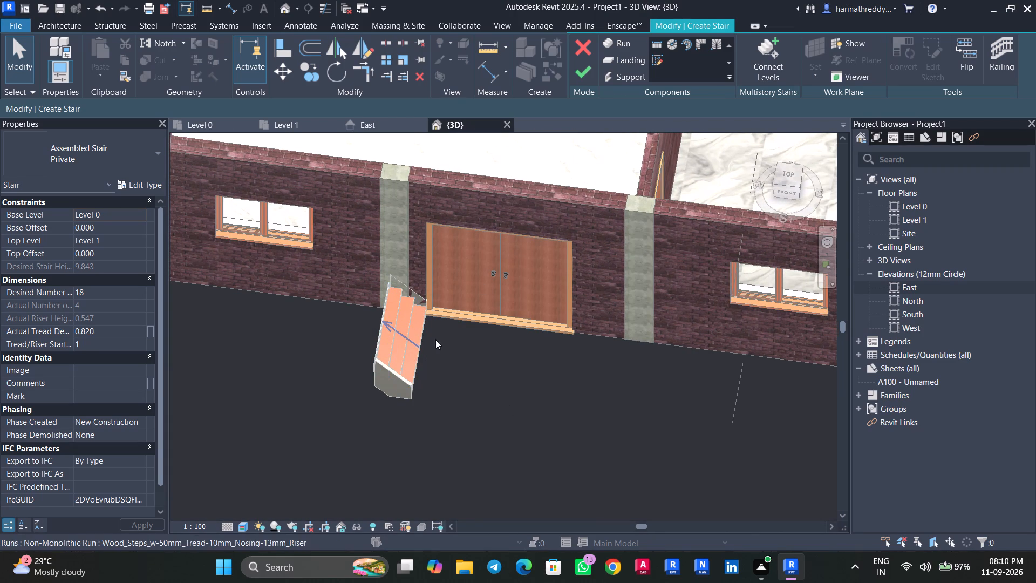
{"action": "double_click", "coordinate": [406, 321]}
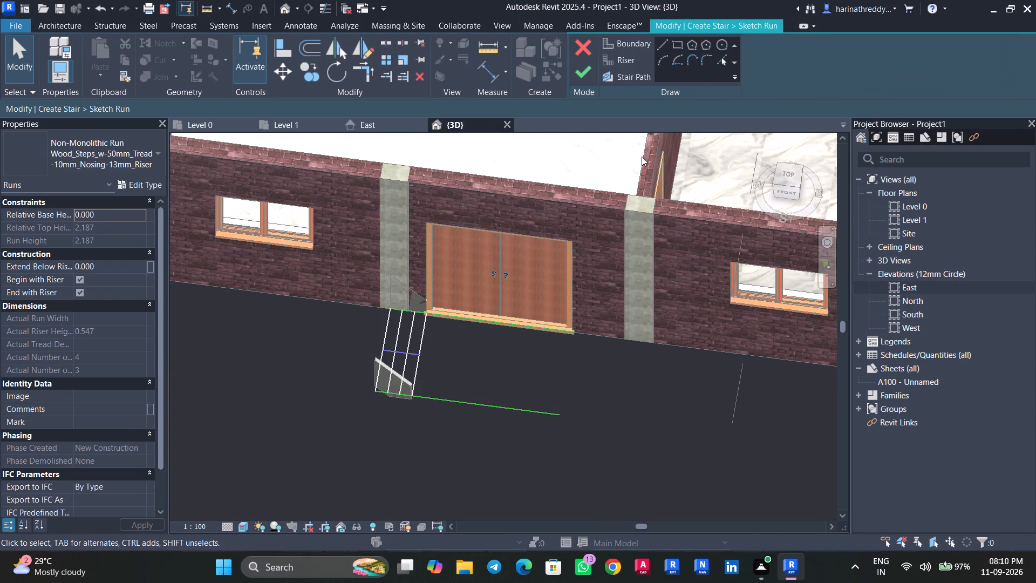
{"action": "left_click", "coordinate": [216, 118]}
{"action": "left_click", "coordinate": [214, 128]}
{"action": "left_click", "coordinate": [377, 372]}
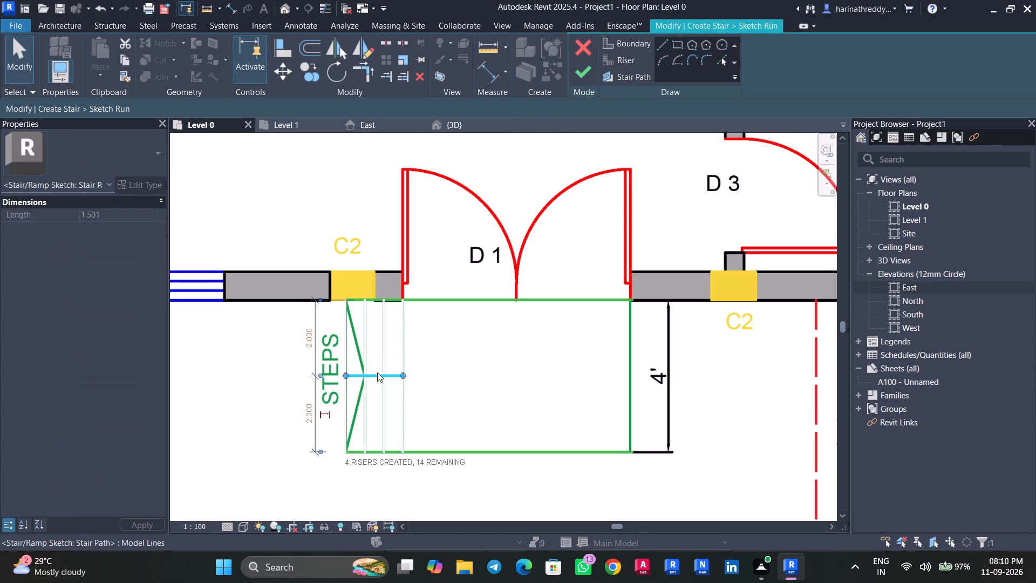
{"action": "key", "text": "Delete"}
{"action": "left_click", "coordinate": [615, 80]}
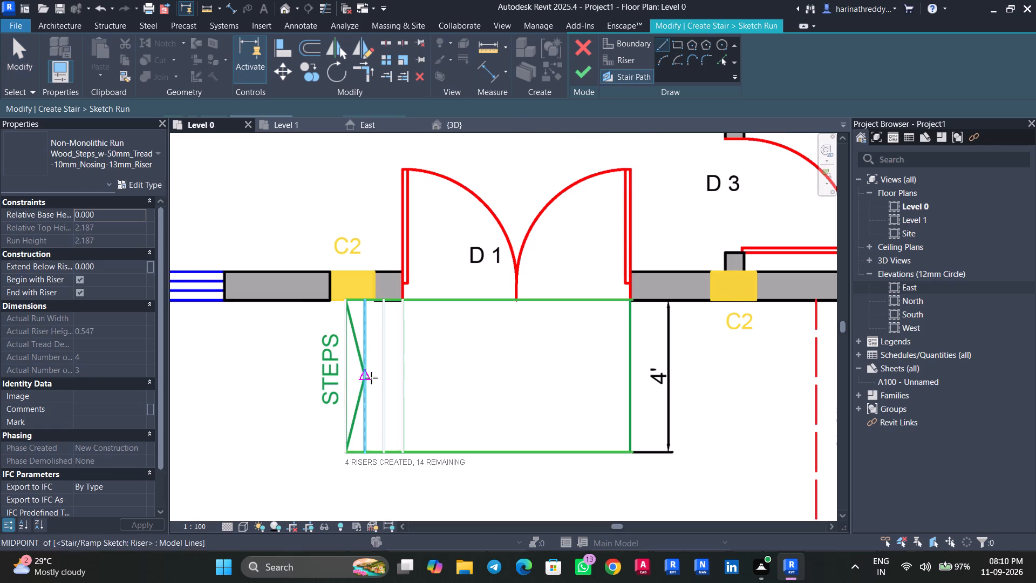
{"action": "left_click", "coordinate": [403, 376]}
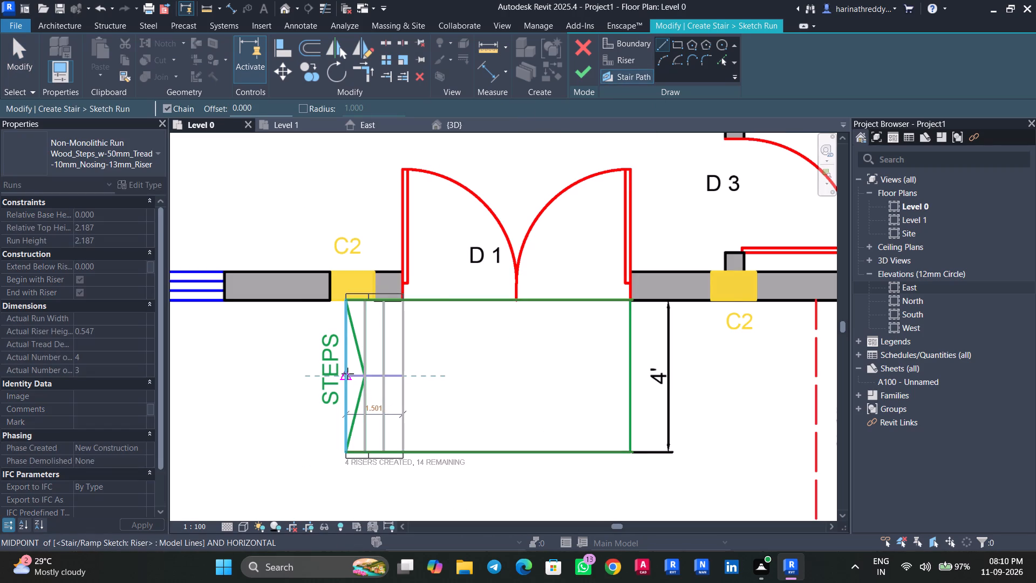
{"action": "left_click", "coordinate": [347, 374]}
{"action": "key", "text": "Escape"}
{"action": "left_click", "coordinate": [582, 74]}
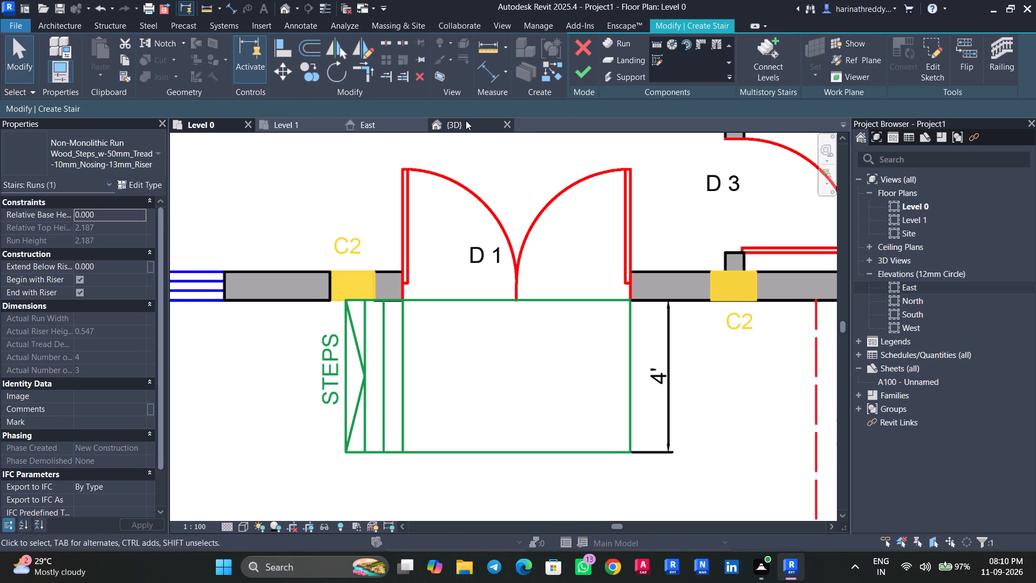
Redraw the run's stair path in the opposite direction, about 1.5 ft from the outer step edge to the landing edge, and finish the run.
{"action": "left_click", "coordinate": [466, 120]}
{"action": "double_click", "coordinate": [394, 320]}
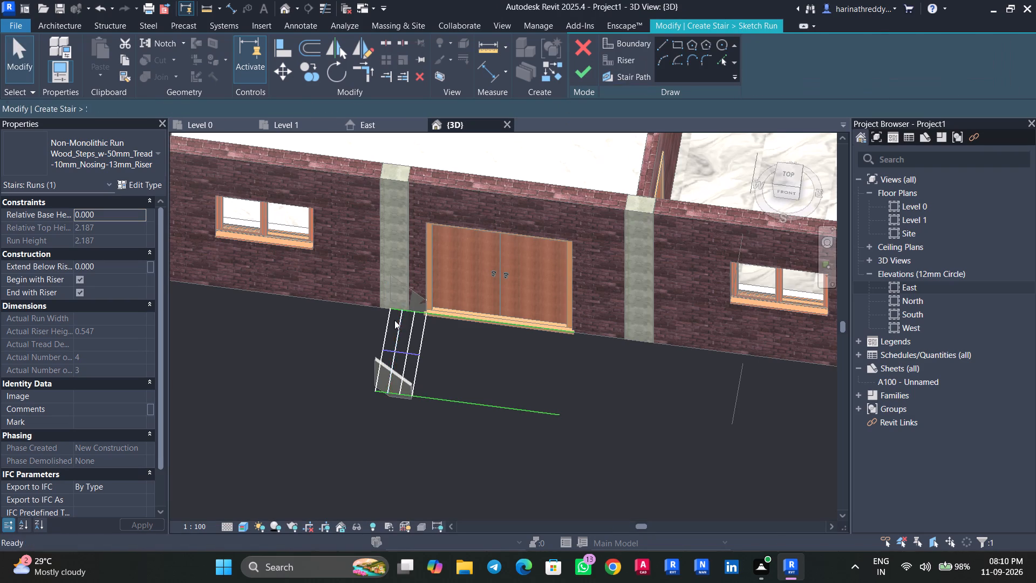
{"action": "left_click", "coordinate": [223, 121]}
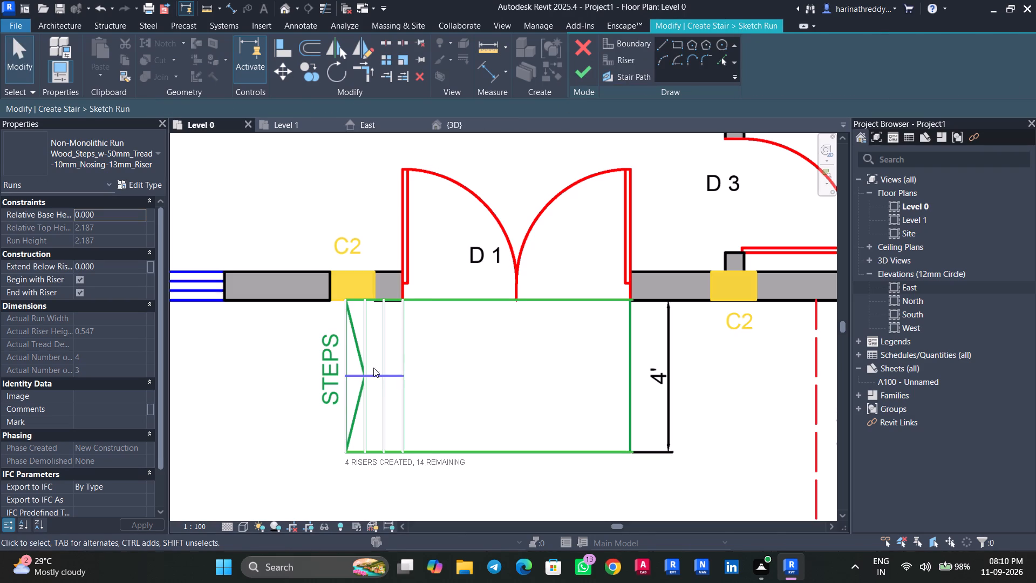
{"action": "left_click", "coordinate": [377, 372]}
{"action": "key", "text": "Delete"}
{"action": "left_click", "coordinate": [628, 78]}
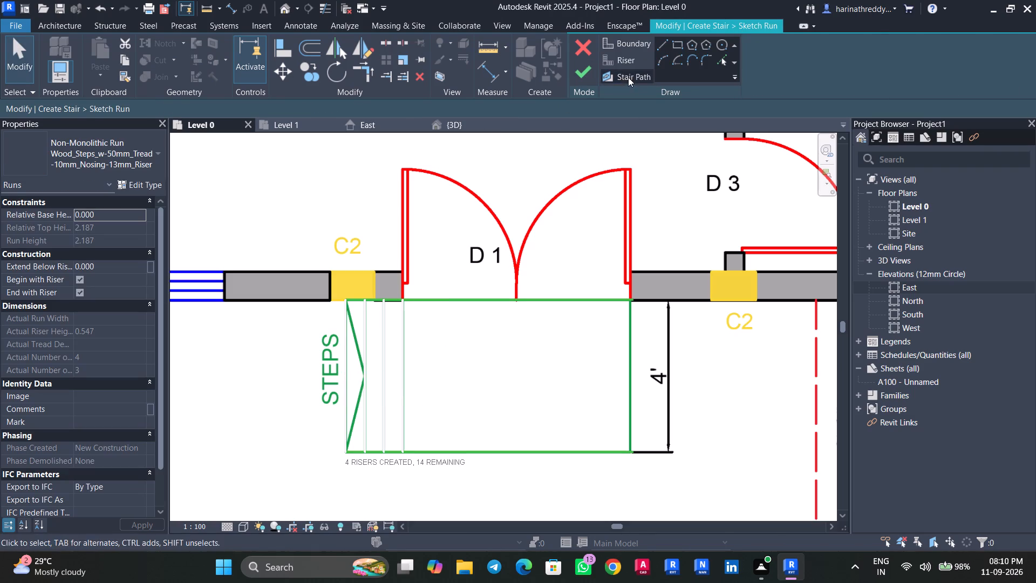
{"action": "left_click", "coordinate": [345, 377]}
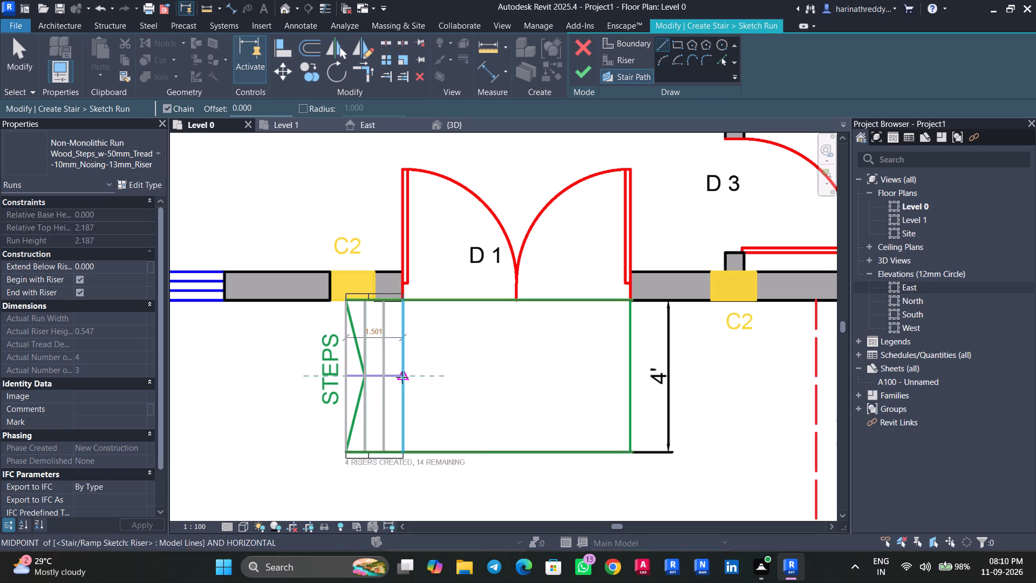
{"action": "left_click", "coordinate": [404, 377]}
{"action": "key", "text": "Escape"}
{"action": "left_click", "coordinate": [588, 76]}
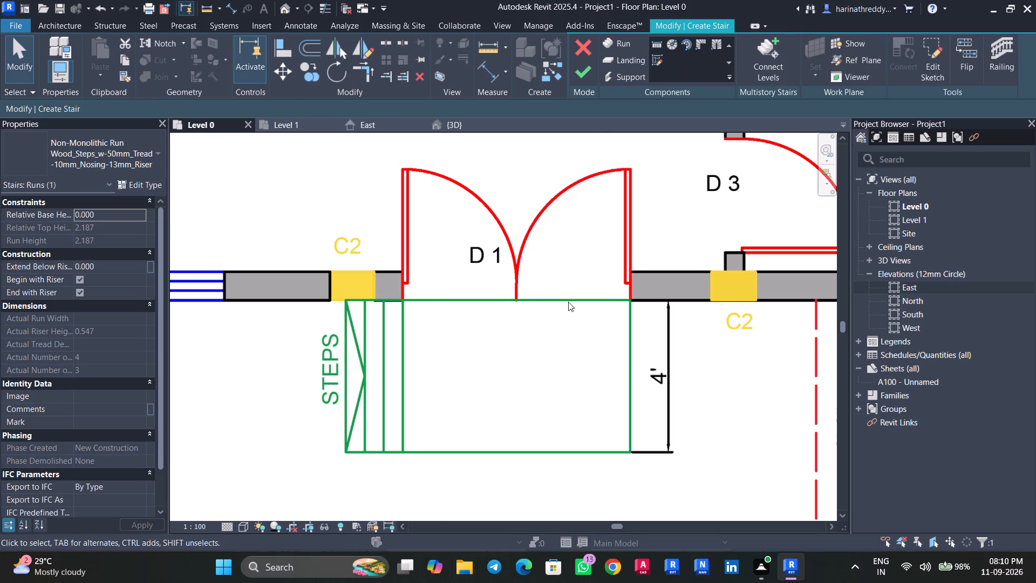
Flip the direction of the D1 entrance run so the steps rise towards the door.
{"action": "left_click", "coordinate": [459, 125]}
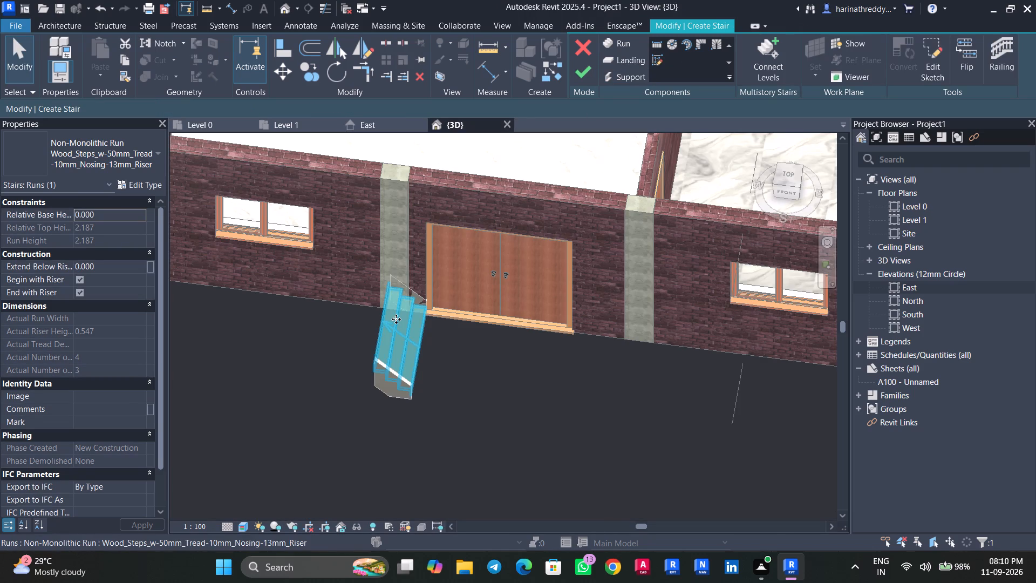
{"action": "key", "text": "Escape"}
{"action": "left_click", "coordinate": [396, 319]}
{"action": "left_click", "coordinate": [969, 62]}
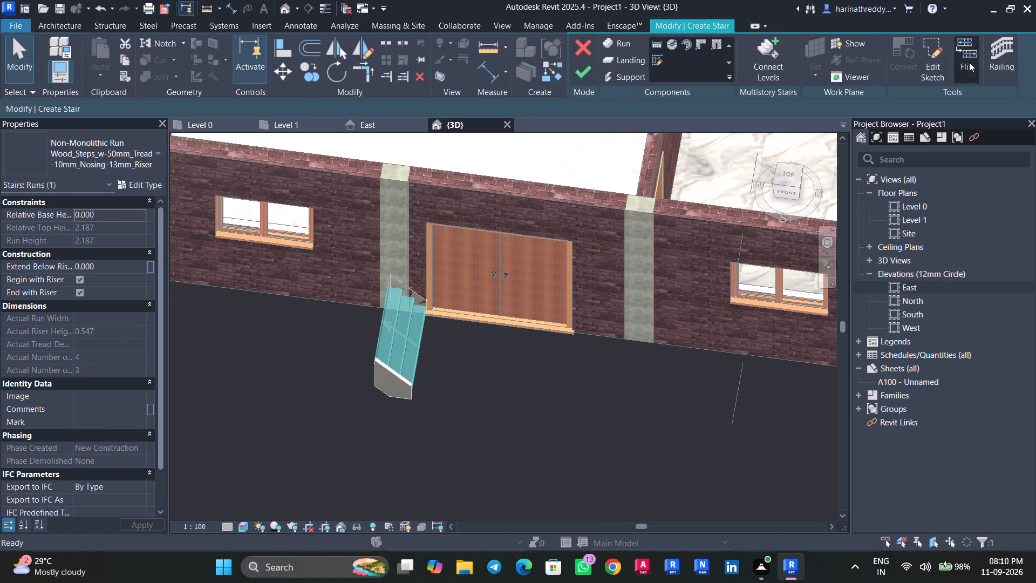
{"action": "left_click", "coordinate": [413, 335]}
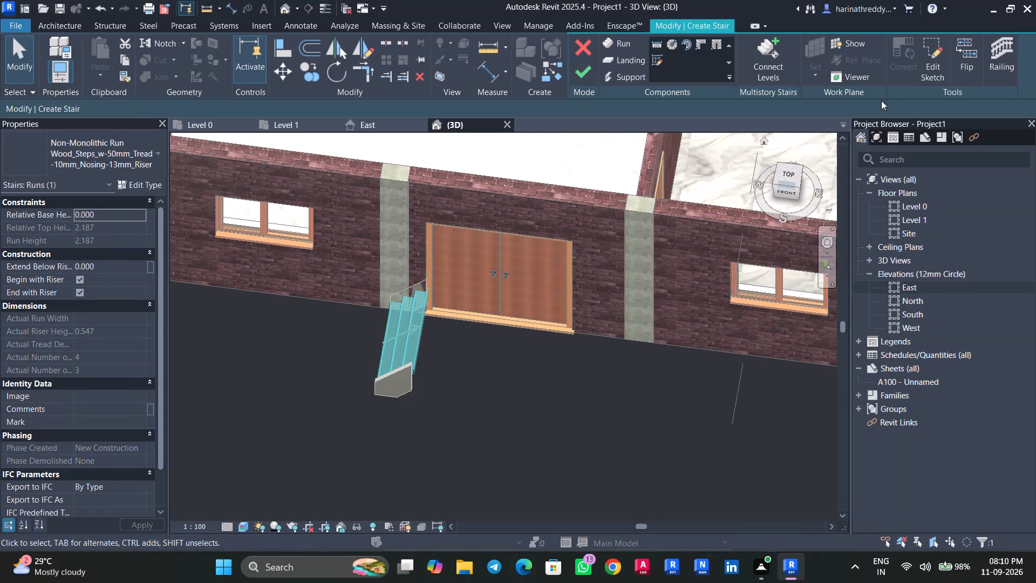
{"action": "left_click", "coordinate": [961, 68]}
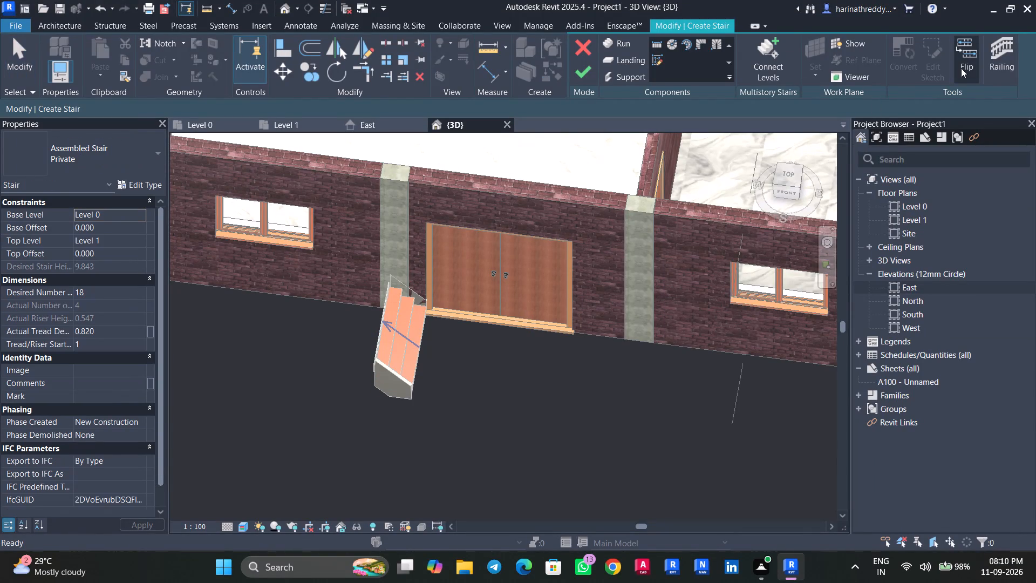
{"action": "left_click", "coordinate": [961, 68]}
{"action": "key", "text": "Escape"}
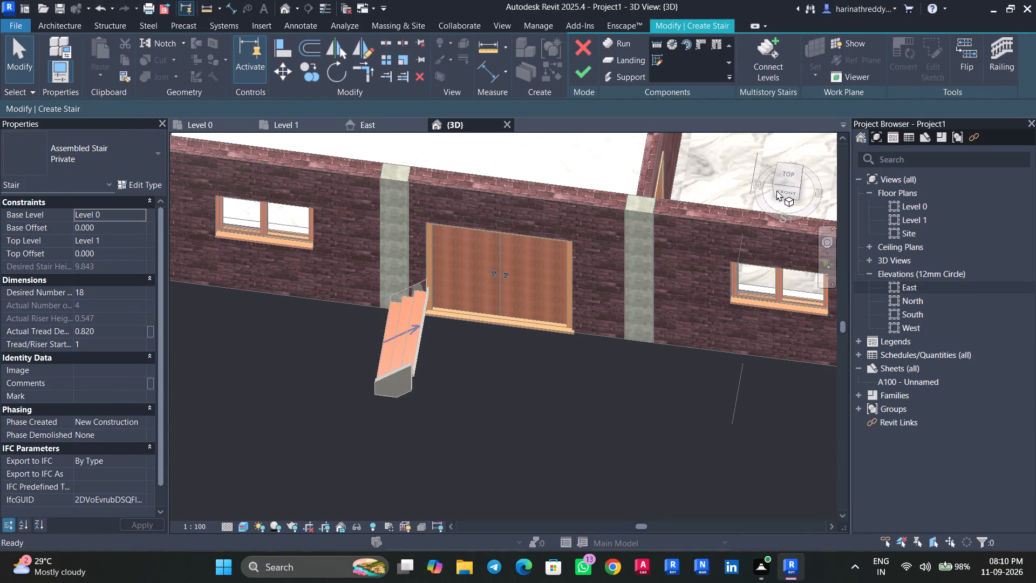
{"action": "key", "text": "Escape"}
Start a sketched landing and draw its 6 ft by 4 ft rectangular boundary in front of D1, adjoining the top step.
{"action": "middle_click_drag", "start_coordinate": [455, 446], "coordinate": [541, 459], "text": "shift"}
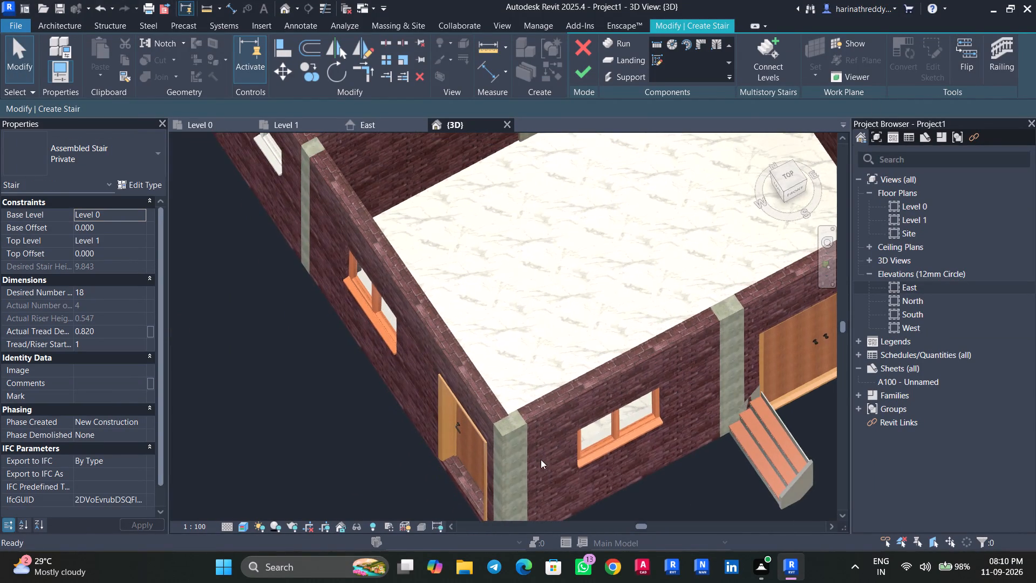
{"action": "scroll", "coordinate": [755, 459], "scroll_direction": "up", "scroll_amount": 4}
{"action": "middle_click_drag", "start_coordinate": [747, 436], "coordinate": [541, 397]}
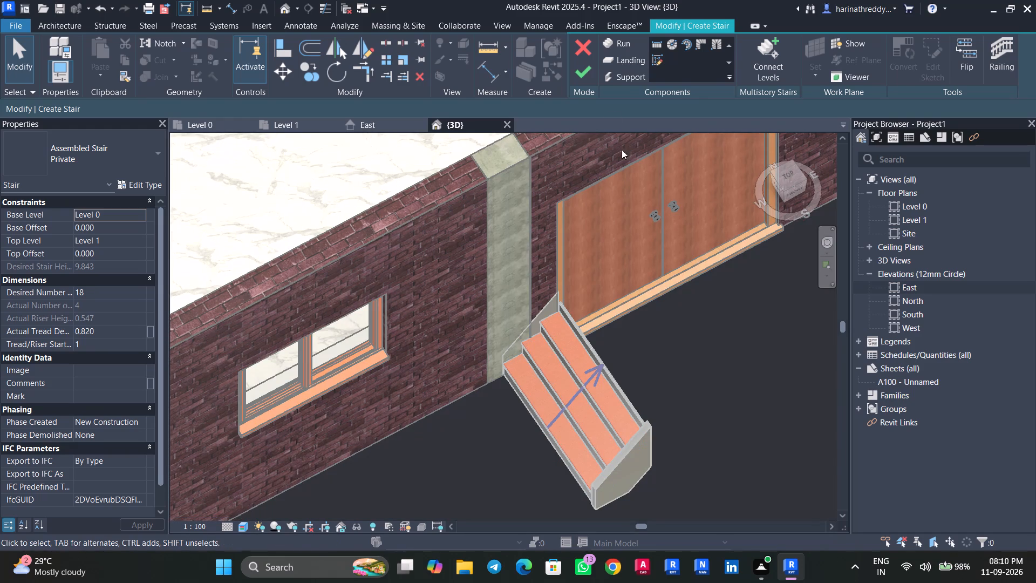
{"action": "left_click", "coordinate": [630, 65]}
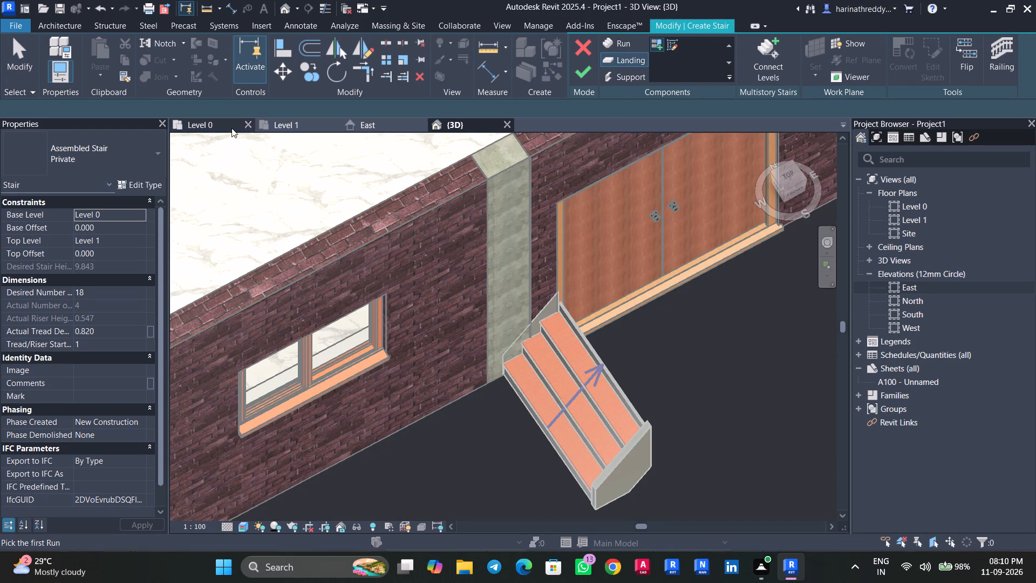
{"action": "left_click", "coordinate": [192, 127]}
{"action": "left_click", "coordinate": [672, 40]}
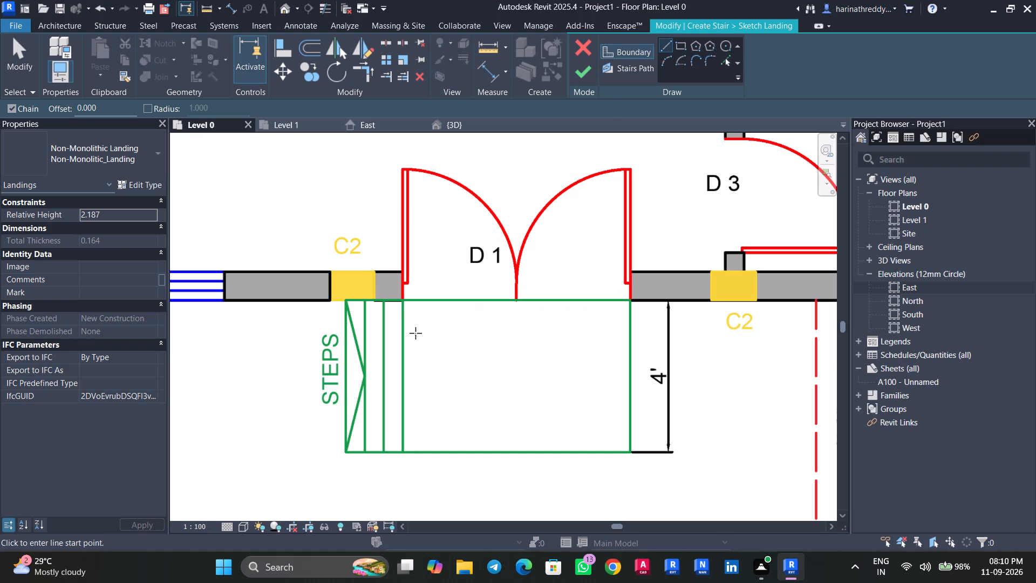
{"action": "left_click", "coordinate": [404, 300]}
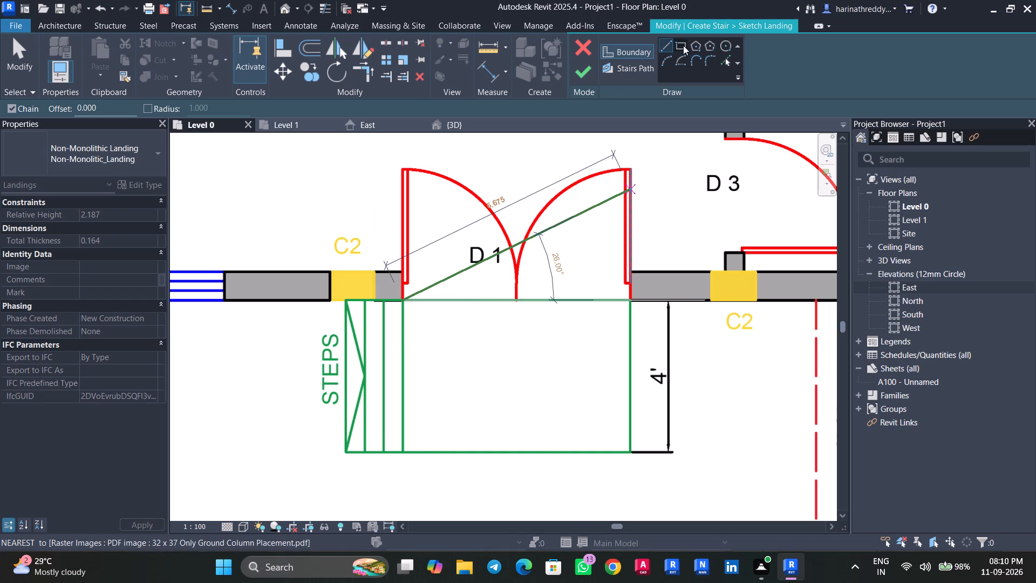
{"action": "left_click", "coordinate": [679, 44]}
{"action": "left_click", "coordinate": [404, 300]}
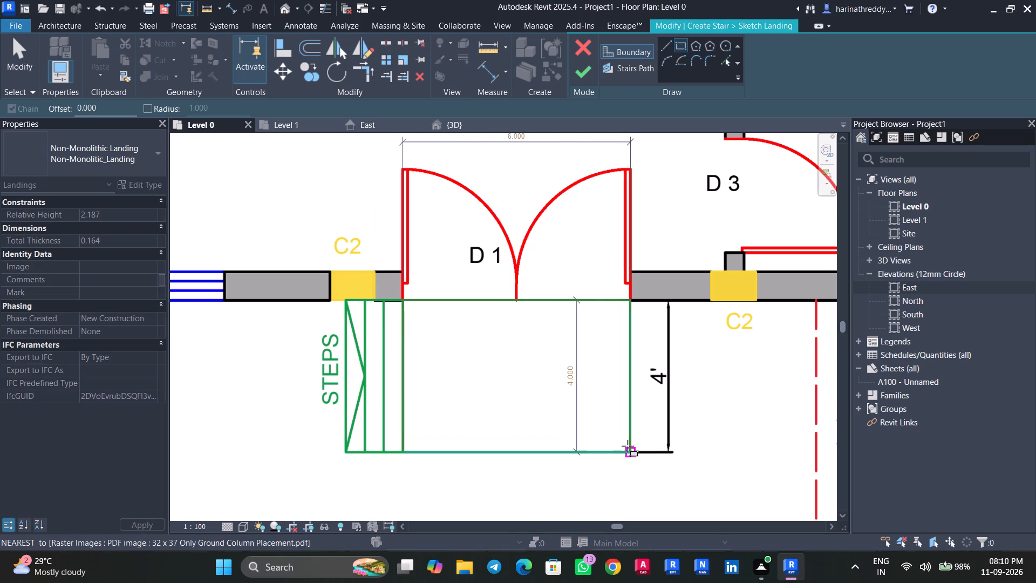
{"action": "left_click", "coordinate": [628, 448]}
Draw the landing's stair path about 1.5 ft long from the outer step edge to the landing edge, and finish the landing sketch.
{"action": "left_click", "coordinate": [634, 70]}
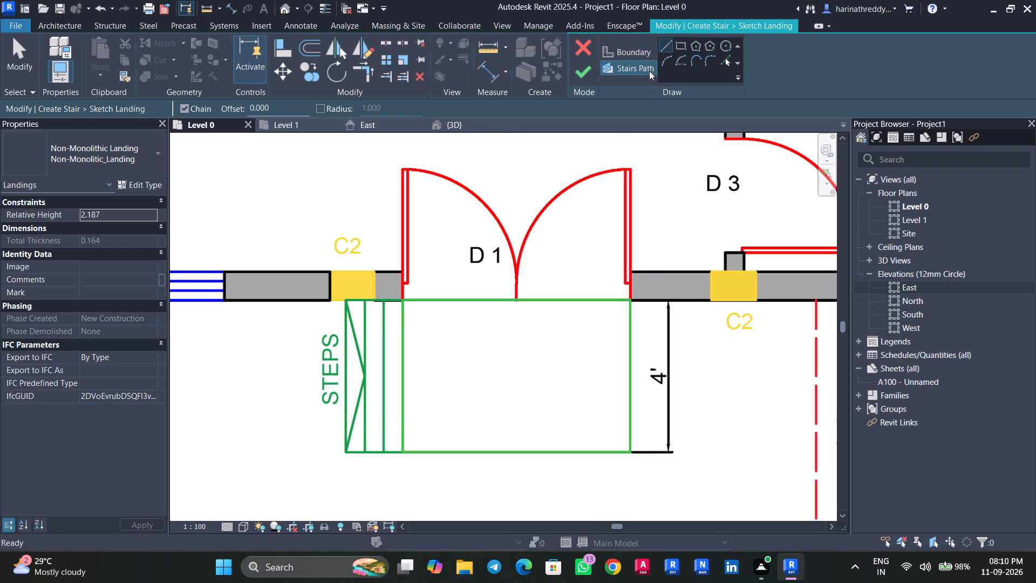
{"action": "left_click", "coordinate": [344, 375]}
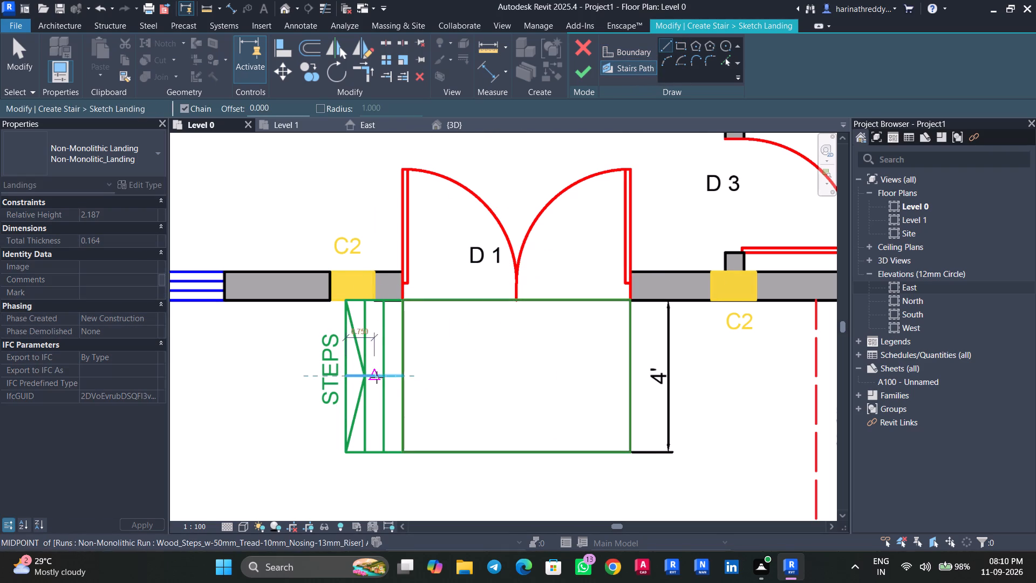
{"action": "left_click", "coordinate": [403, 376]}
{"action": "left_click", "coordinate": [589, 74]}
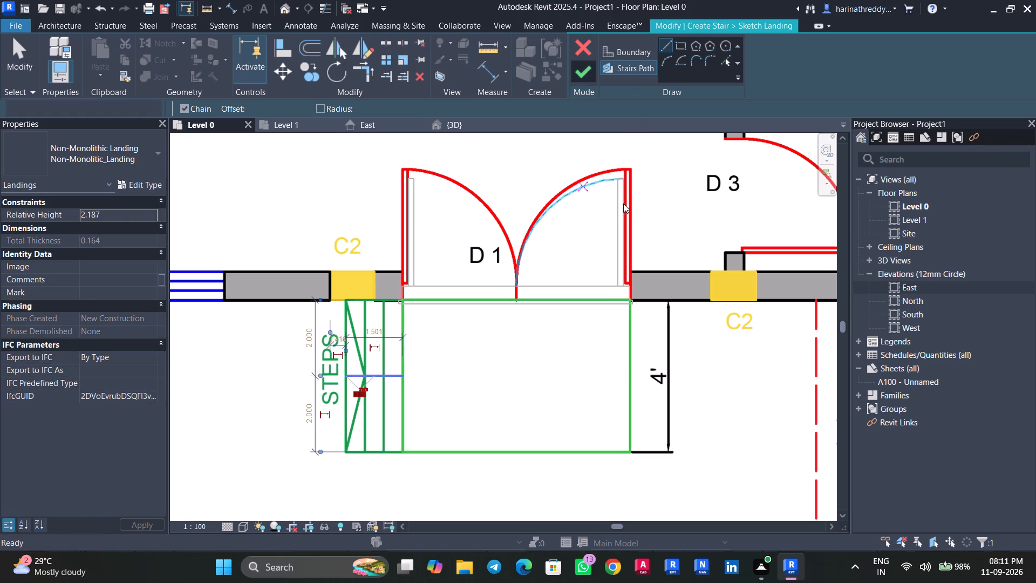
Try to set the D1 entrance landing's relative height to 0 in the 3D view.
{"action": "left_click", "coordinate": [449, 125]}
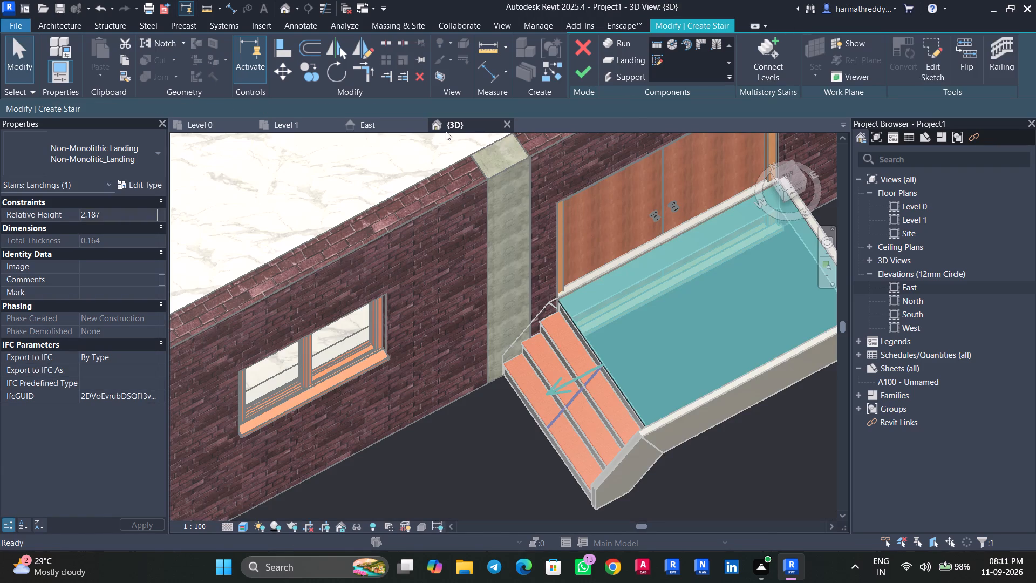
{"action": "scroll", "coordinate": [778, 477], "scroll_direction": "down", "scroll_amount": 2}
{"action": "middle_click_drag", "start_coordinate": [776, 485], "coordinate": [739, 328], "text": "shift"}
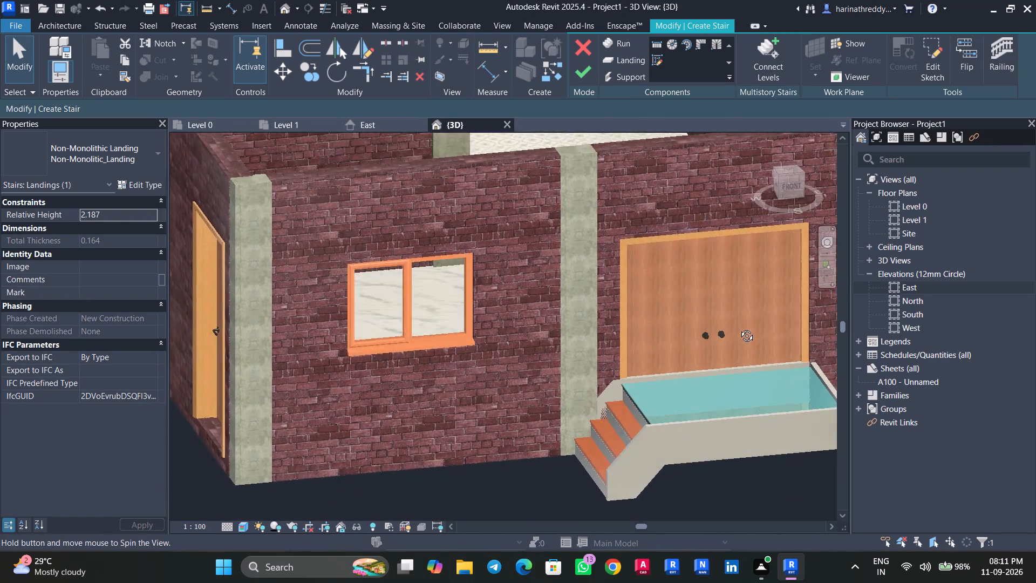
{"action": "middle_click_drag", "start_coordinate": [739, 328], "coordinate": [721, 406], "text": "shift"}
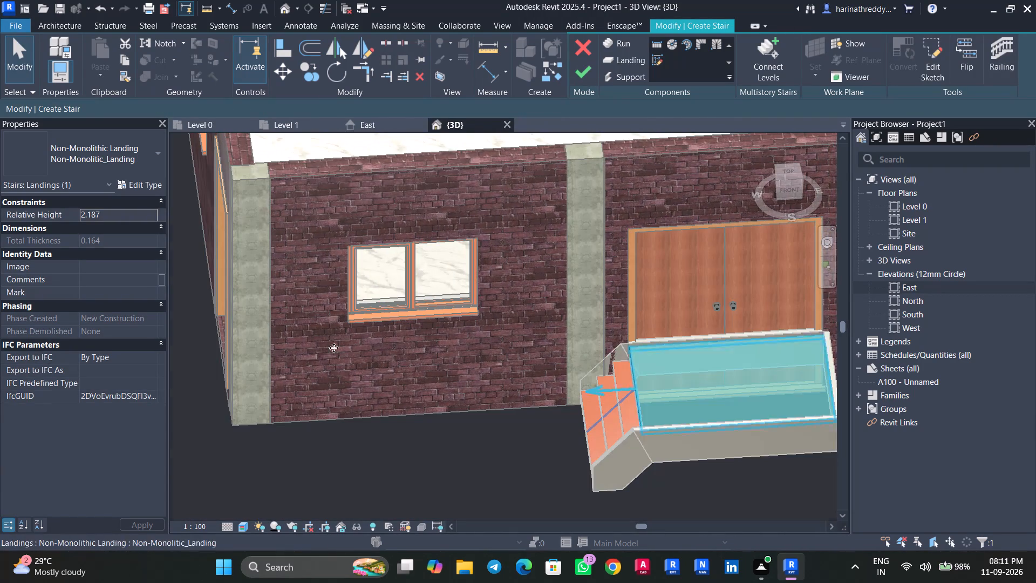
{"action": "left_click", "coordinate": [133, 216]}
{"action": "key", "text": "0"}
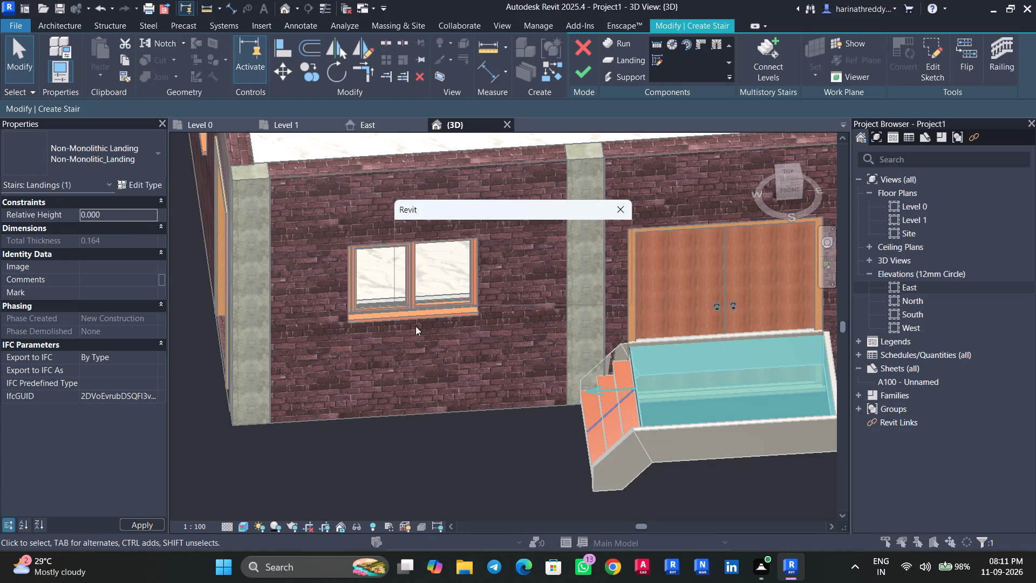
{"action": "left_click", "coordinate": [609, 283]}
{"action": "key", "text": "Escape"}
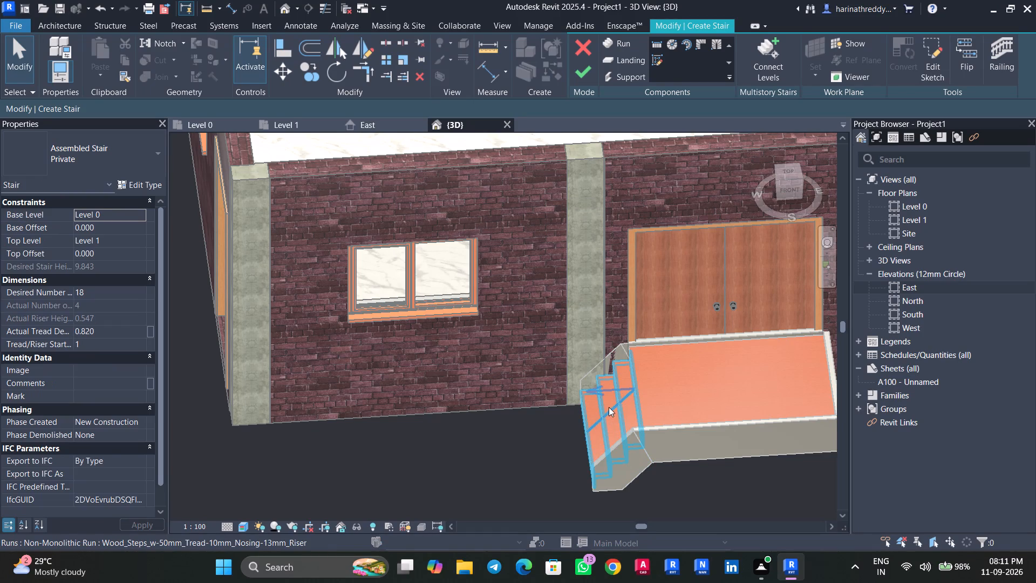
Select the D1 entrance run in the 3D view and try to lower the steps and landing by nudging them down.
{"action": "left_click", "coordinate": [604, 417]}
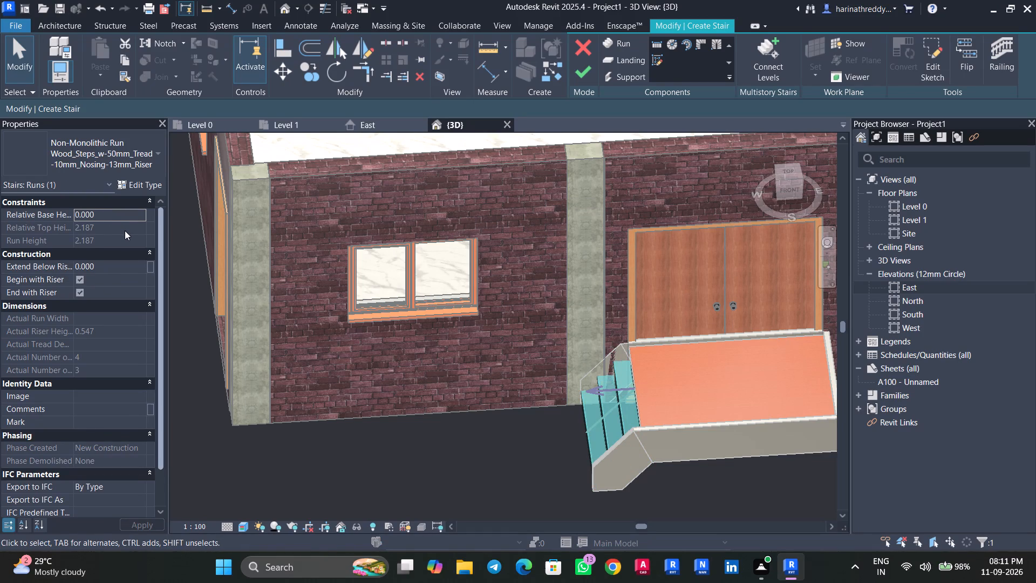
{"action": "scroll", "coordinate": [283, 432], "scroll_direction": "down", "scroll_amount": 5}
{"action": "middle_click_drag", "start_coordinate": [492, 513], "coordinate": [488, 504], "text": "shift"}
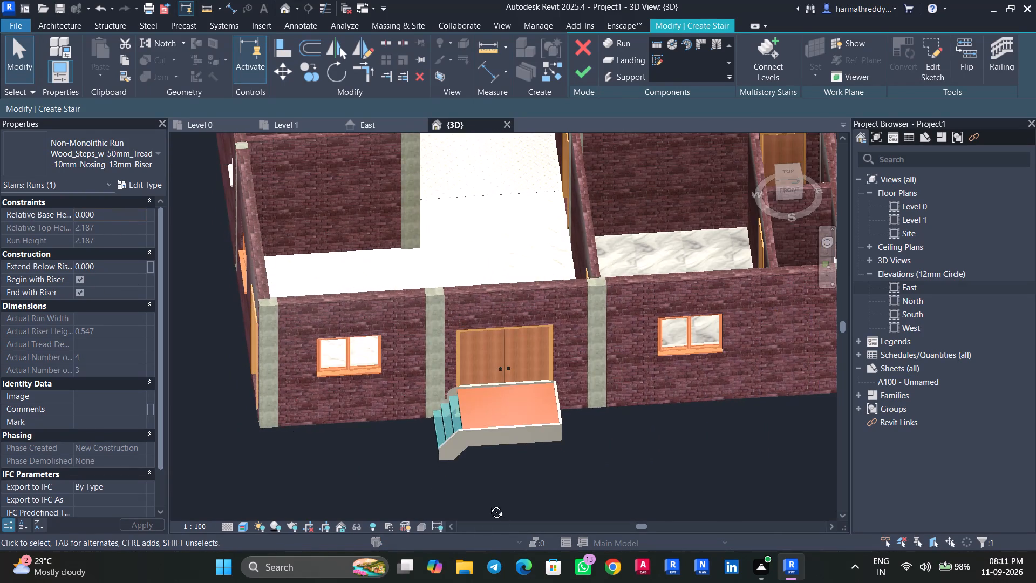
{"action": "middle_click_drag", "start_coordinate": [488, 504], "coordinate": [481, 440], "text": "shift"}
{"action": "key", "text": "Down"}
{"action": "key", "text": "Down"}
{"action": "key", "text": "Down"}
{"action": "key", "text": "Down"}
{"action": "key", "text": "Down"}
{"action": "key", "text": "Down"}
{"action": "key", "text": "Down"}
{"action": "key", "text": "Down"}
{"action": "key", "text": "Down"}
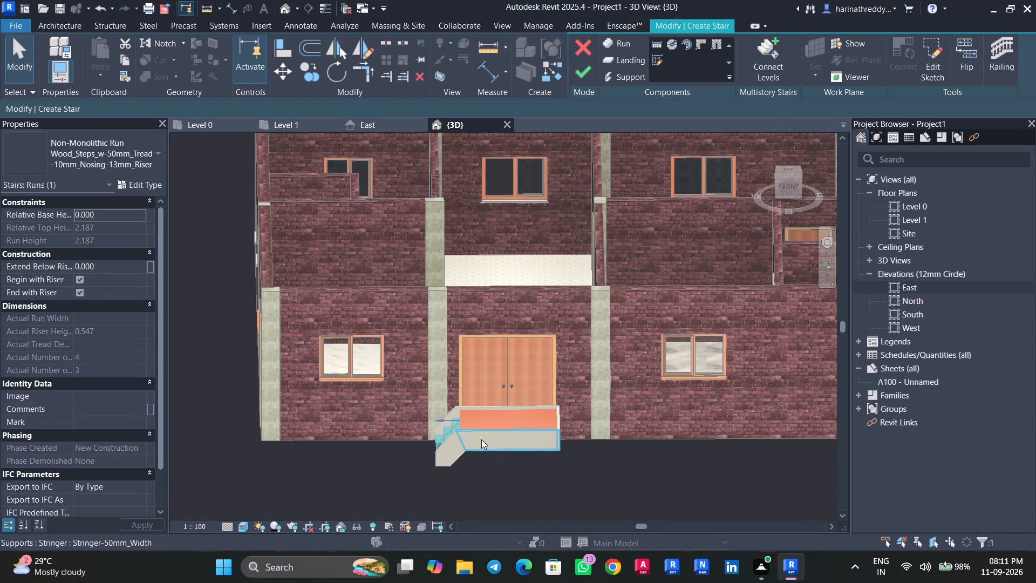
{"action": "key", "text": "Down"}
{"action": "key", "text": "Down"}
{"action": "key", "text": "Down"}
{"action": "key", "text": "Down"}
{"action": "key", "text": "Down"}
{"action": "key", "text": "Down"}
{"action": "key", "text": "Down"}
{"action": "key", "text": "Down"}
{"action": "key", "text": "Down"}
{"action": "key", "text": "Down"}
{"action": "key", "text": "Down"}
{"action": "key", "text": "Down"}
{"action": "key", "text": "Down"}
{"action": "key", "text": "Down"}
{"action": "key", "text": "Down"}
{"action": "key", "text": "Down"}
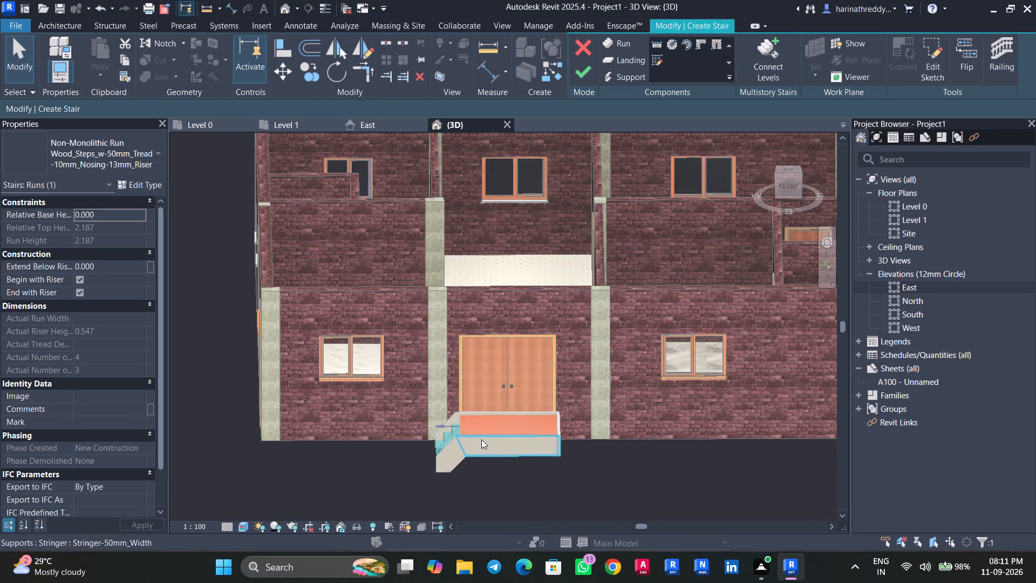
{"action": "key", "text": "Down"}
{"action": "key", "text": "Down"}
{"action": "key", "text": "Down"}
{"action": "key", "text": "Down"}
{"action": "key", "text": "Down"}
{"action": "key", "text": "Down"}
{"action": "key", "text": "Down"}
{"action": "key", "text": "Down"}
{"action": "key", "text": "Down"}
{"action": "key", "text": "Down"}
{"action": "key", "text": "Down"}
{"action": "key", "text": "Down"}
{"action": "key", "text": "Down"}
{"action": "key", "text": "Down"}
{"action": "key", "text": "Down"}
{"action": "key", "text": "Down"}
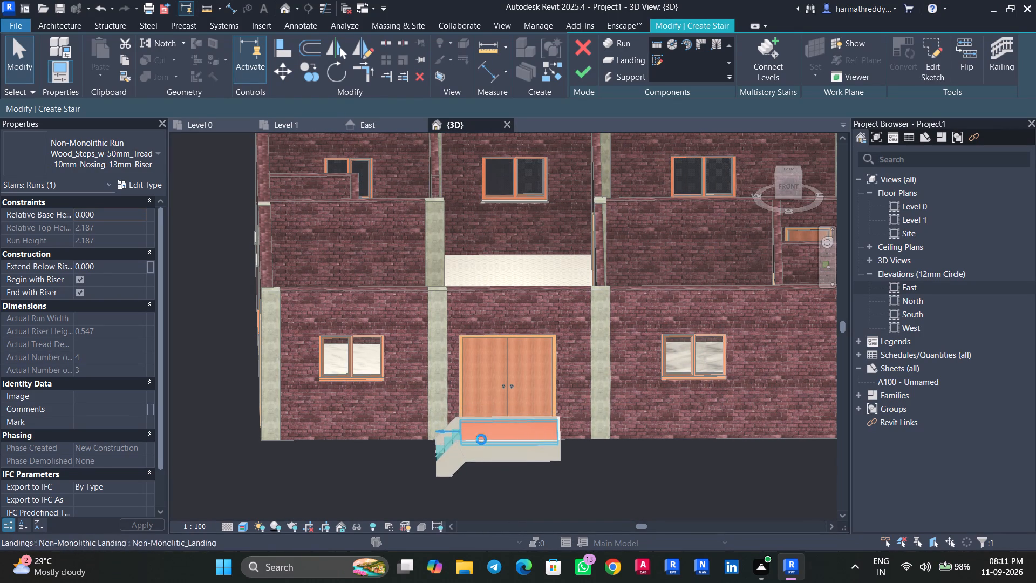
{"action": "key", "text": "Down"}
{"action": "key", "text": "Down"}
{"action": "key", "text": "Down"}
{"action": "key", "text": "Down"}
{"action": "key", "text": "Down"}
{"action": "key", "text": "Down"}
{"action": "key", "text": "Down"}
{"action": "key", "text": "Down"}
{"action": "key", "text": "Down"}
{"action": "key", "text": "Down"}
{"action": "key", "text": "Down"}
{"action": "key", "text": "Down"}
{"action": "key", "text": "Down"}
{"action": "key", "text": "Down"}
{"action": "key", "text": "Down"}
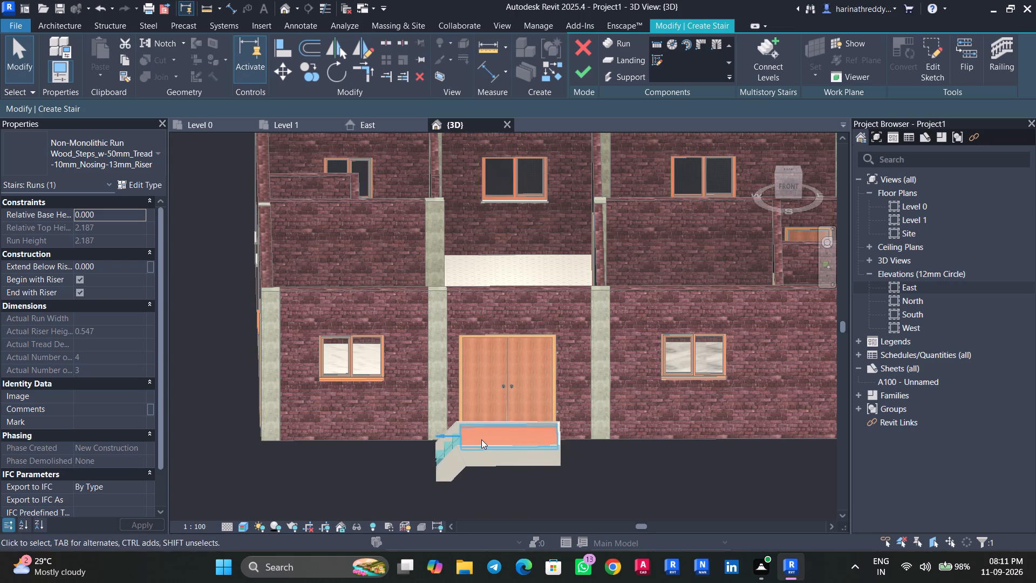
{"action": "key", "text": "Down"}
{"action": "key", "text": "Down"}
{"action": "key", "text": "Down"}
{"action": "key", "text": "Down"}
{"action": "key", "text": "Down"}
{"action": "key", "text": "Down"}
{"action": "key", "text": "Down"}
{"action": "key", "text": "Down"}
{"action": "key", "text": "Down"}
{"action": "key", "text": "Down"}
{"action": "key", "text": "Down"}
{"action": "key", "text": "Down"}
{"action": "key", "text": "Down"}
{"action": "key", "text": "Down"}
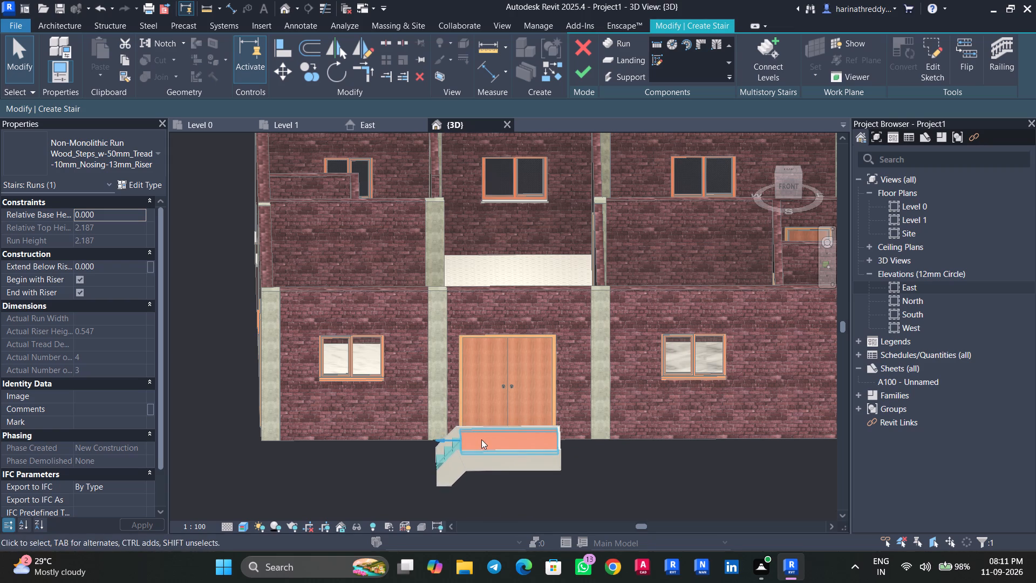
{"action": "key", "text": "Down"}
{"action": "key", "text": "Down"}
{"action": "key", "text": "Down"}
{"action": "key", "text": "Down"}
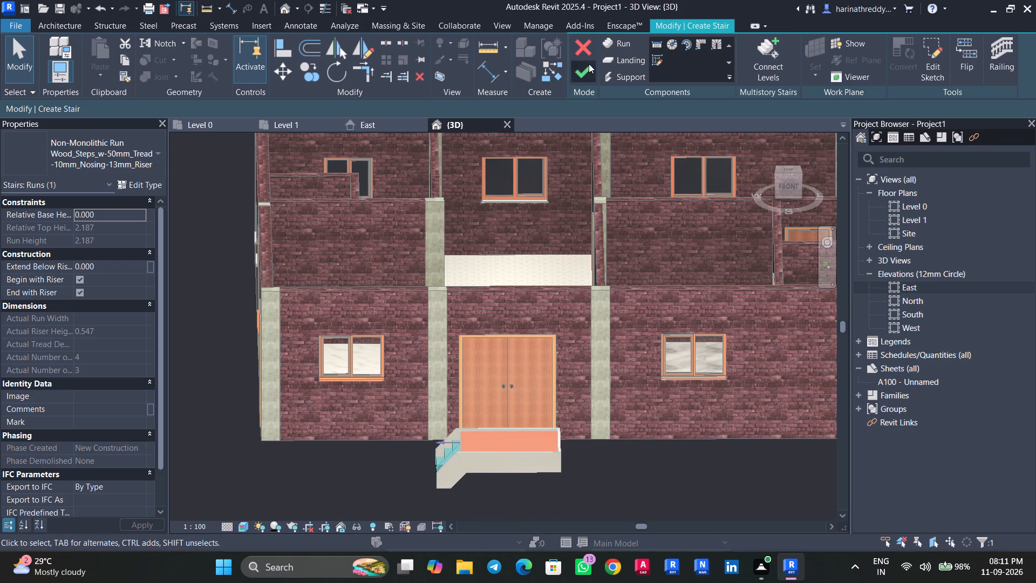
Finish the D1 entrance stair and delete its railing.
{"action": "left_click", "coordinate": [589, 64]}
{"action": "left_click", "coordinate": [1026, 488]}
{"action": "key", "text": "Escape"}
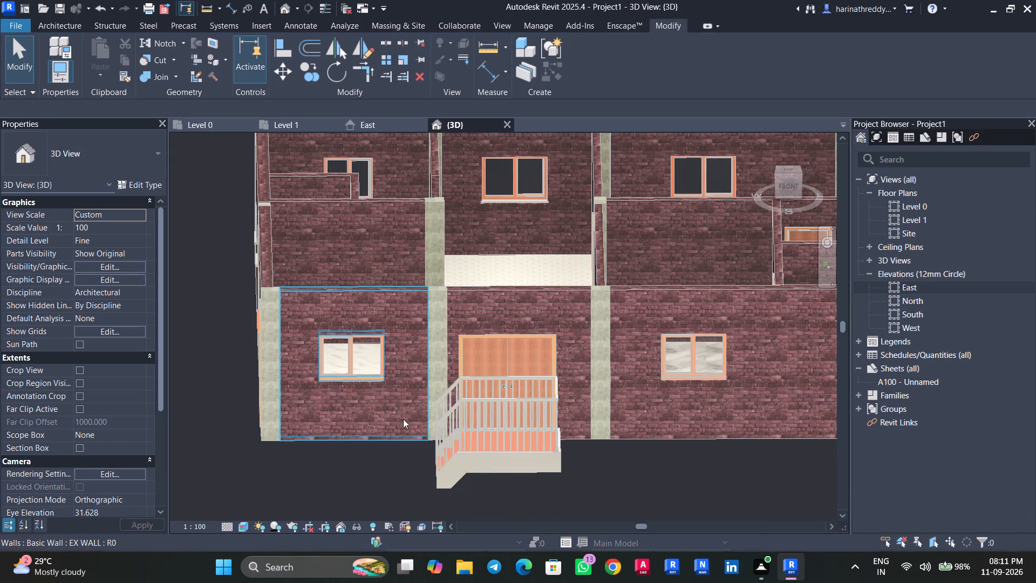
{"action": "left_click", "coordinate": [497, 408]}
{"action": "key", "text": "Delete"}
Change the D1 entrance stair's type to Cast-In-Place Stair Insitu_Concrete_150mm_Waist.
{"action": "scroll", "coordinate": [441, 453], "scroll_direction": "up", "scroll_amount": 5}
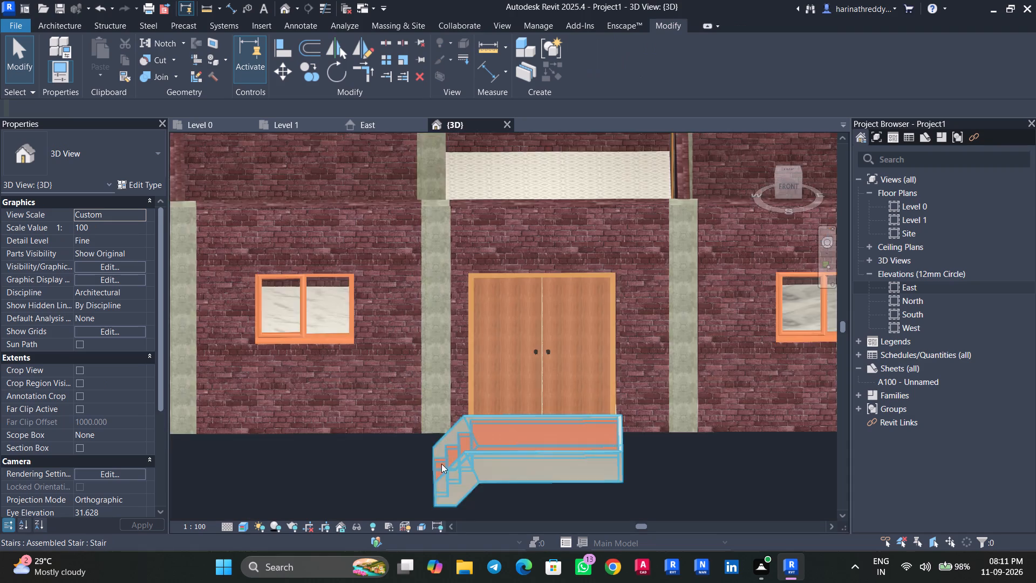
{"action": "scroll", "coordinate": [441, 464], "scroll_direction": "up", "scroll_amount": 3}
{"action": "scroll", "coordinate": [575, 486], "scroll_direction": "down", "scroll_amount": 2}
{"action": "scroll", "coordinate": [767, 488], "scroll_direction": "down", "scroll_amount": 3}
{"action": "left_click", "coordinate": [738, 477]}
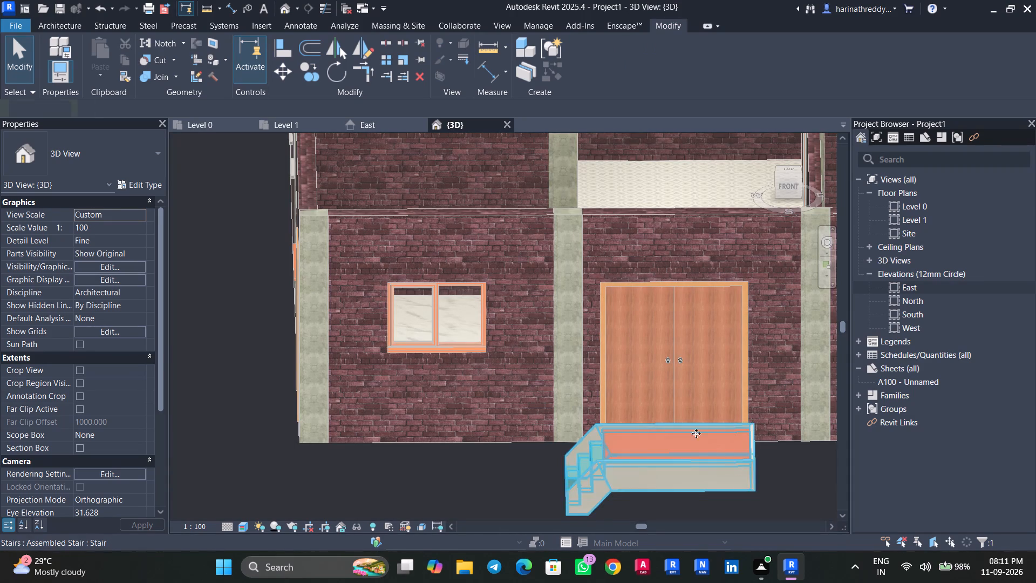
{"action": "left_click", "coordinate": [71, 160]}
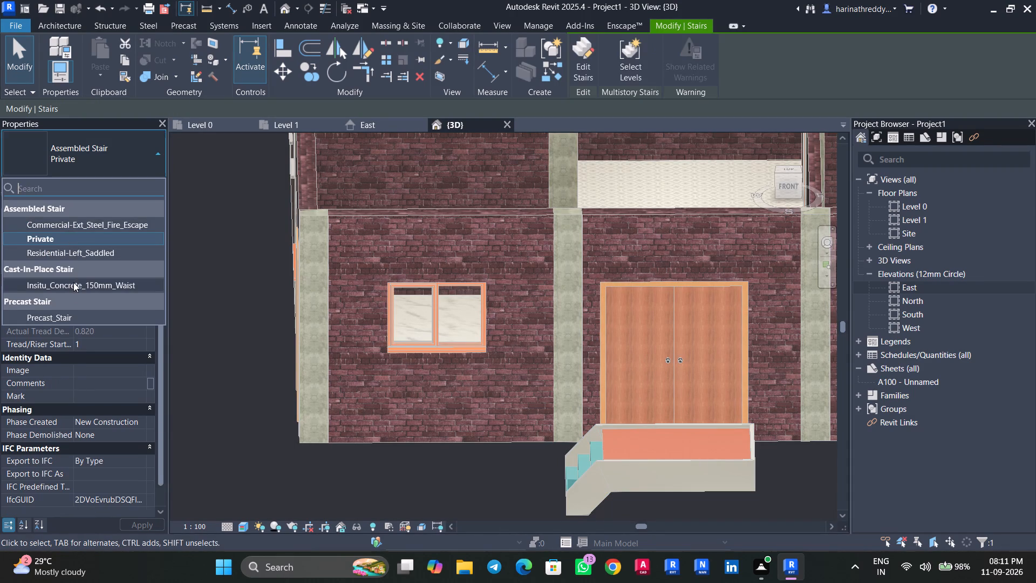
{"action": "left_click", "coordinate": [73, 286]}
{"action": "key", "text": "Escape"}
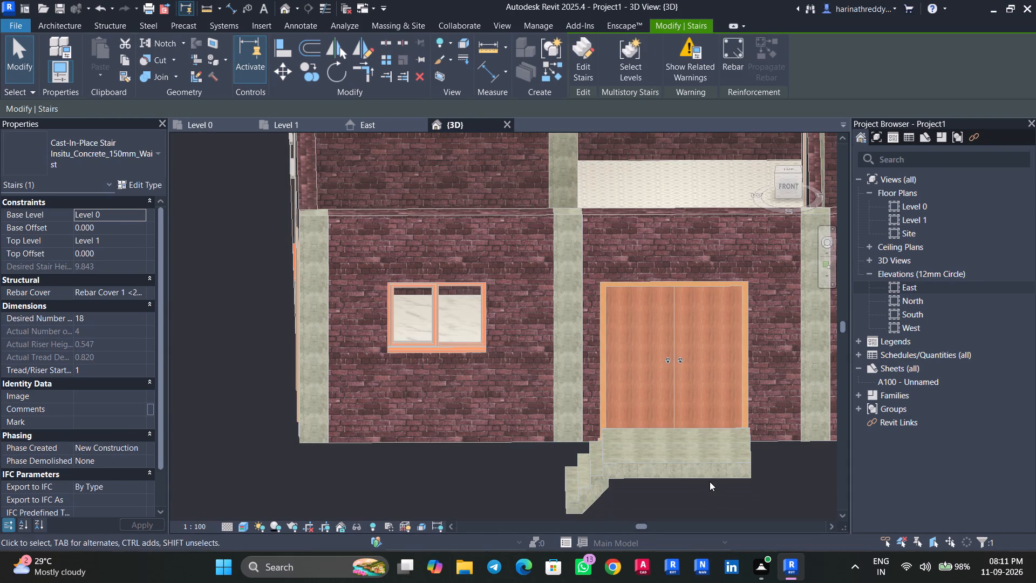
In the top 3D view, align the landing's long edge nearest the house to the exterior wall face at D1.
{"action": "scroll", "coordinate": [683, 473], "scroll_direction": "up", "scroll_amount": 1}
{"action": "scroll", "coordinate": [683, 473], "scroll_direction": "down", "scroll_amount": 2}
{"action": "middle_click_drag", "start_coordinate": [632, 484], "coordinate": [772, 500], "text": "shift"}
{"action": "left_click", "coordinate": [720, 426]}
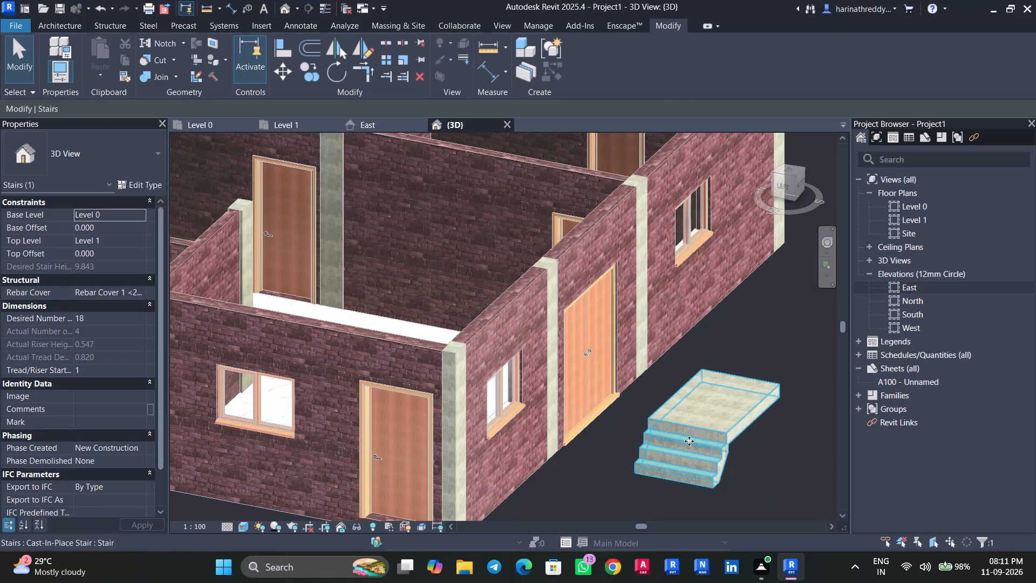
{"action": "middle_click_drag", "start_coordinate": [618, 417], "coordinate": [674, 470], "text": "shift"}
{"action": "left_click", "coordinate": [711, 417]}
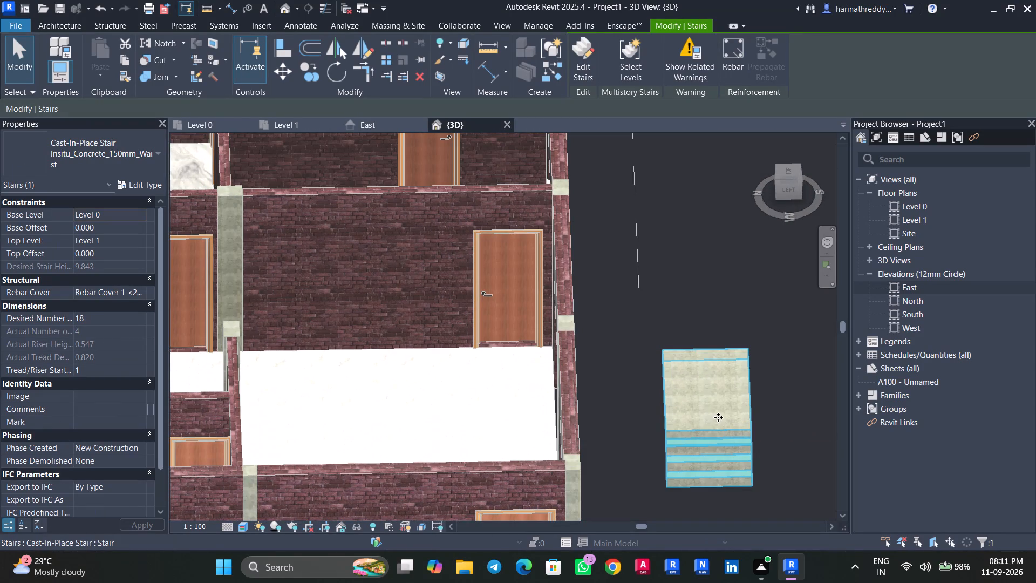
{"action": "middle_click_drag", "start_coordinate": [814, 406], "coordinate": [759, 410], "text": "shift"}
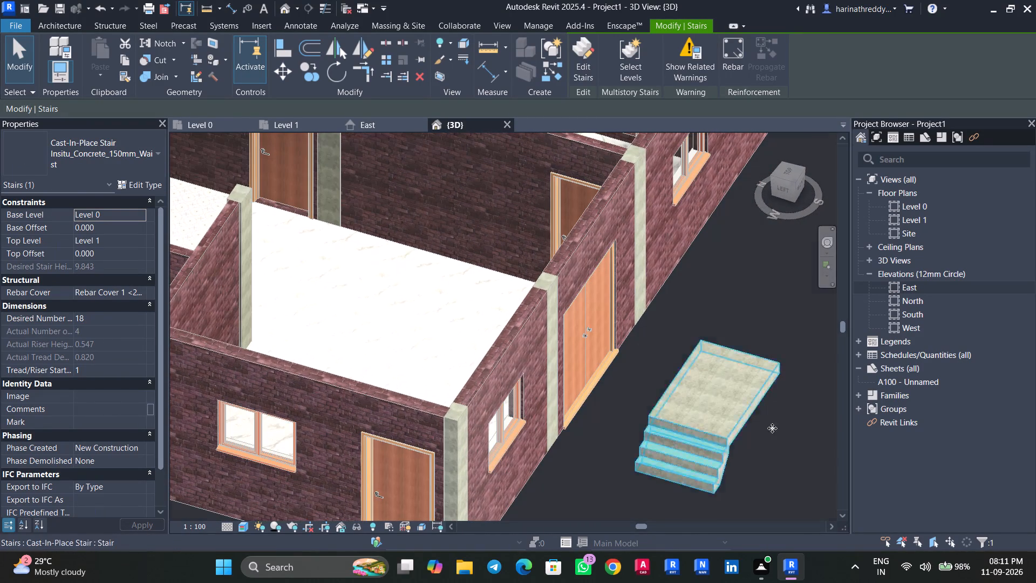
{"action": "left_click", "coordinate": [788, 173]}
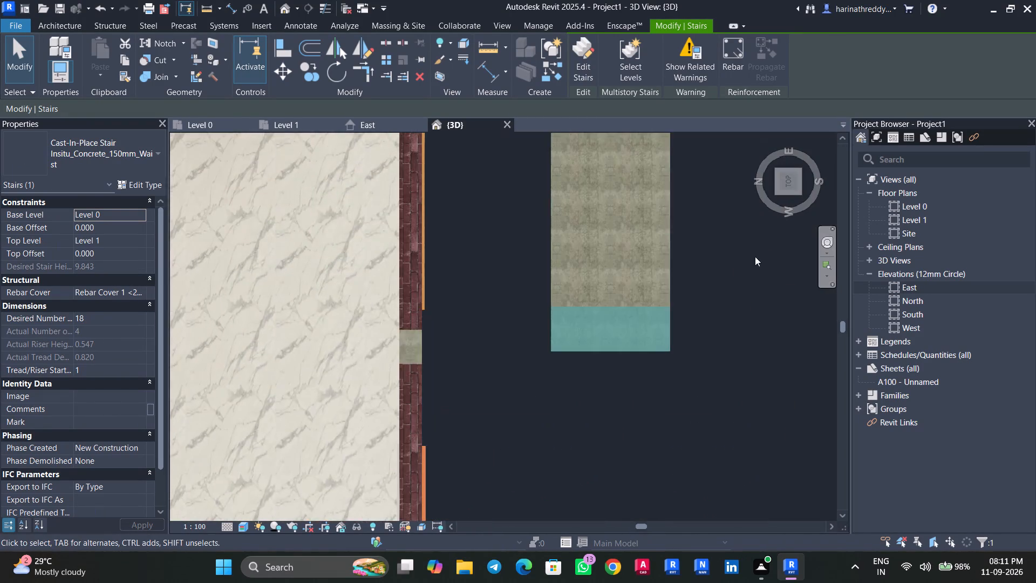
{"action": "scroll", "coordinate": [474, 355], "scroll_direction": "down", "scroll_amount": 3}
{"action": "left_click", "coordinate": [474, 355]}
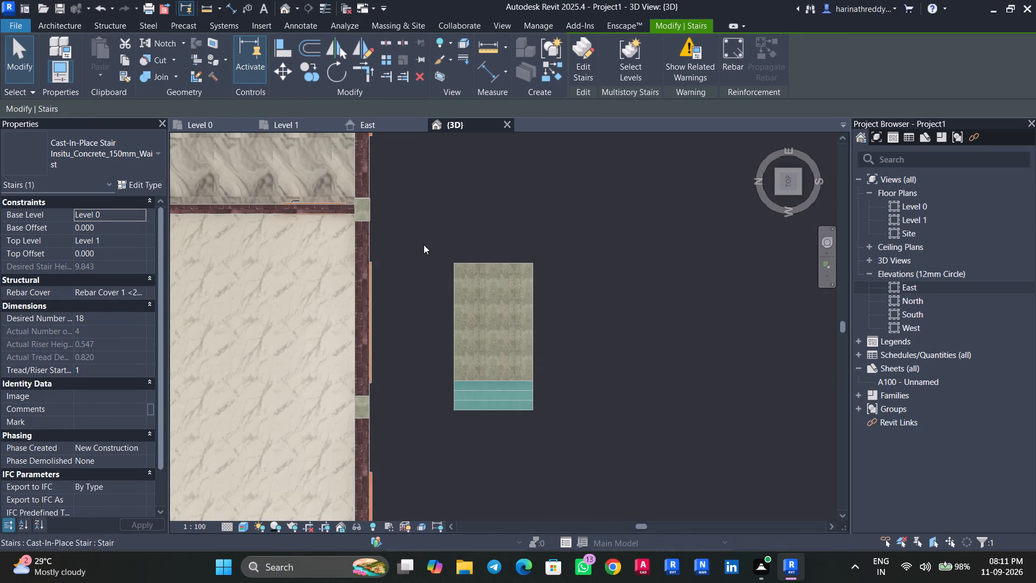
{"action": "type", "text": "al"}
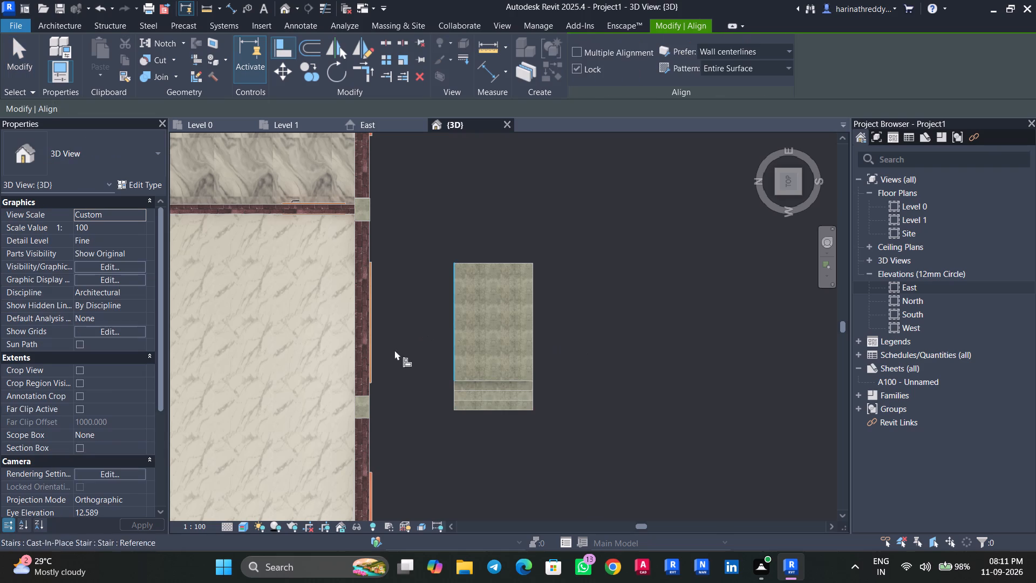
{"action": "scroll", "coordinate": [371, 335], "scroll_direction": "up", "scroll_amount": 4}
{"action": "left_click", "coordinate": [367, 339]}
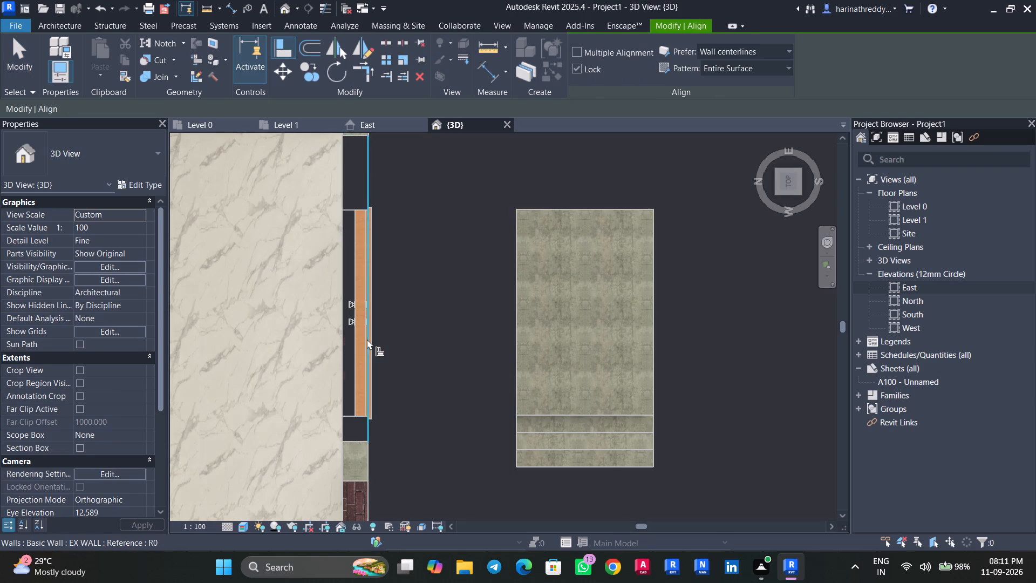
{"action": "left_click", "coordinate": [518, 332]}
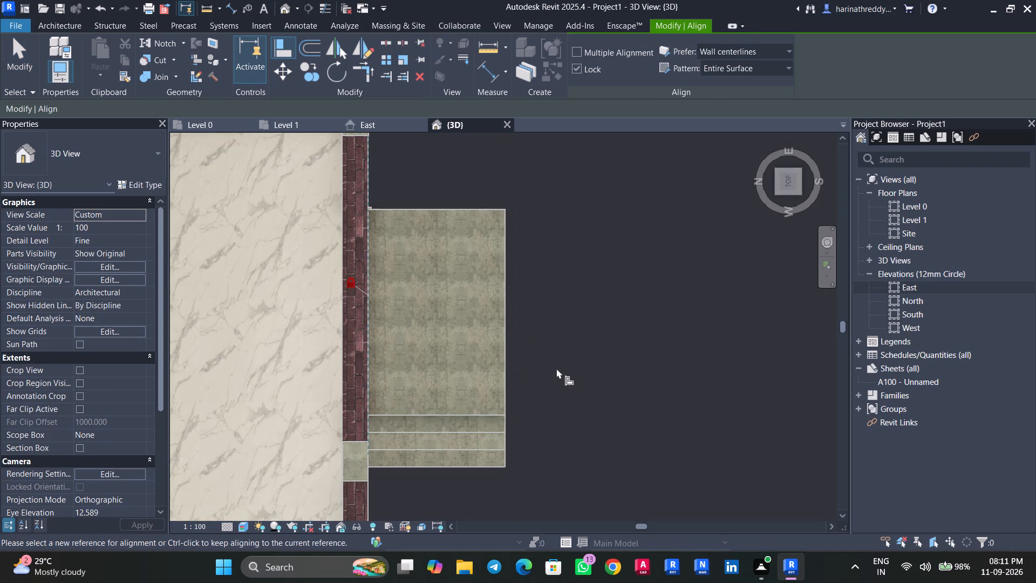
{"action": "key", "text": "Escape"}
{"action": "scroll", "coordinate": [557, 372], "scroll_direction": "down", "scroll_amount": 11}
{"action": "middle_click_drag", "start_coordinate": [602, 408], "coordinate": [482, 145], "text": "shift"}
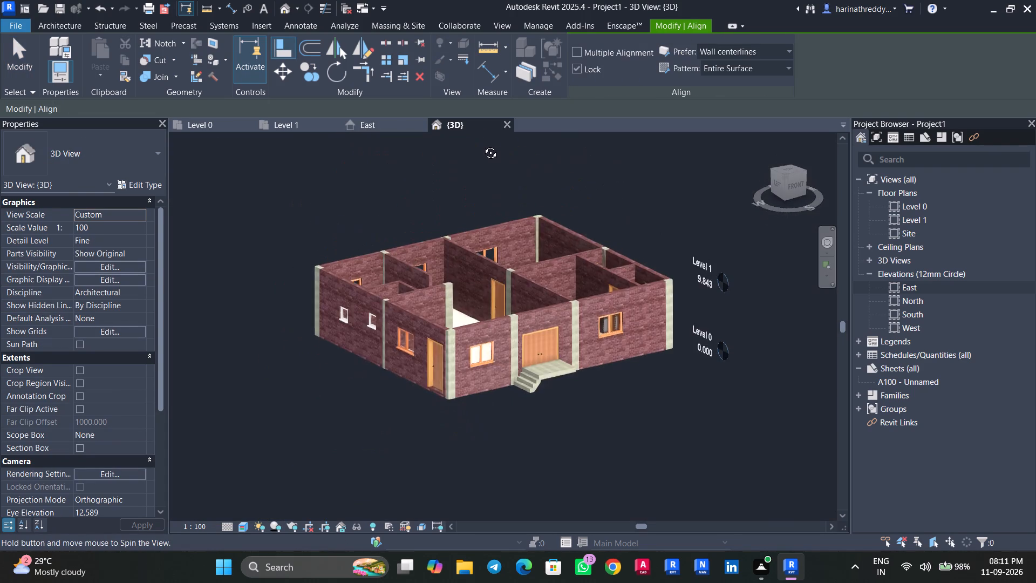
{"action": "middle_click_drag", "start_coordinate": [482, 145], "coordinate": [482, 122], "text": "shift"}
{"action": "scroll", "coordinate": [580, 310], "scroll_direction": "up", "scroll_amount": 3}
{"action": "key", "text": "Escape"}
{"action": "key", "text": "Escape"}
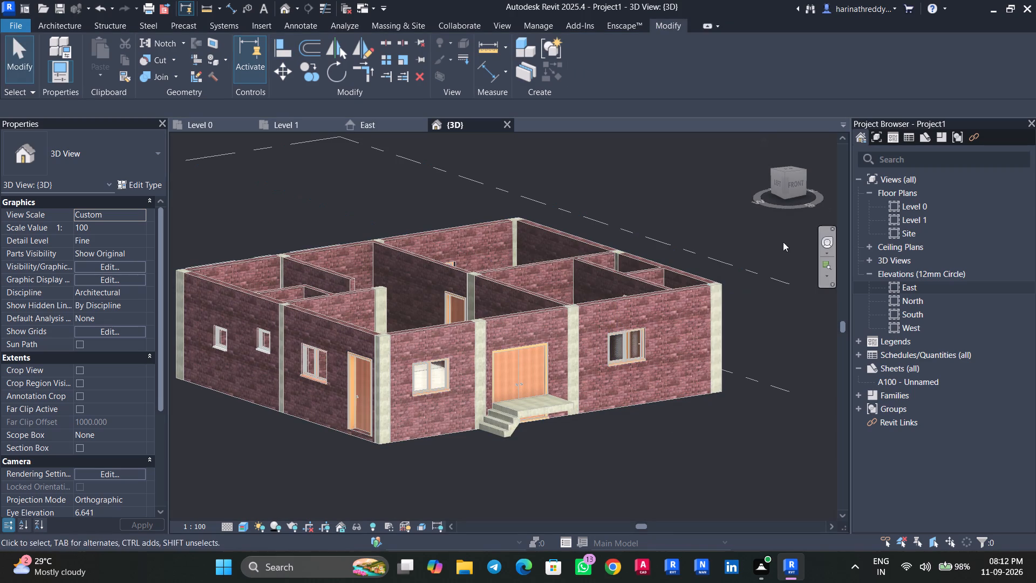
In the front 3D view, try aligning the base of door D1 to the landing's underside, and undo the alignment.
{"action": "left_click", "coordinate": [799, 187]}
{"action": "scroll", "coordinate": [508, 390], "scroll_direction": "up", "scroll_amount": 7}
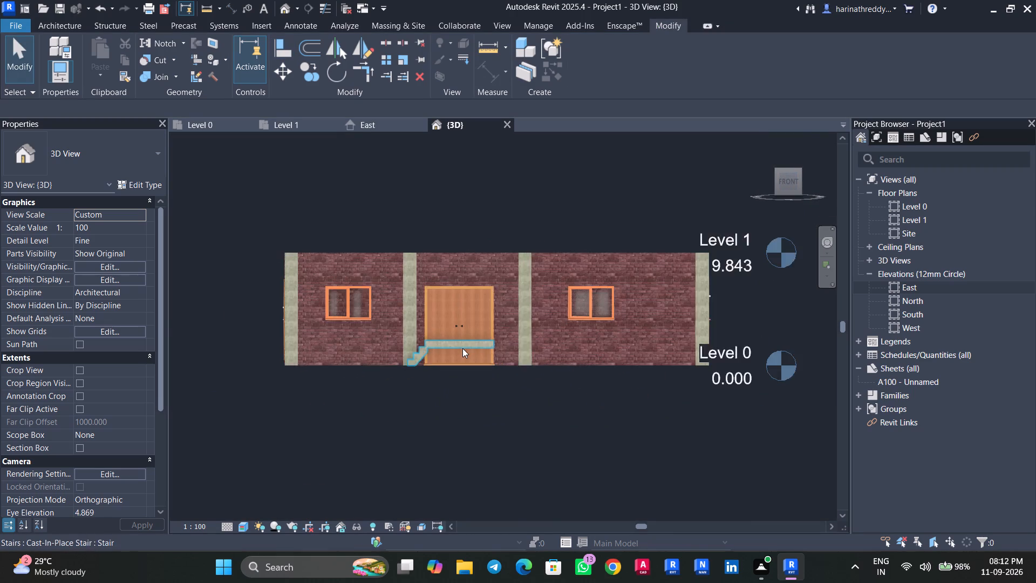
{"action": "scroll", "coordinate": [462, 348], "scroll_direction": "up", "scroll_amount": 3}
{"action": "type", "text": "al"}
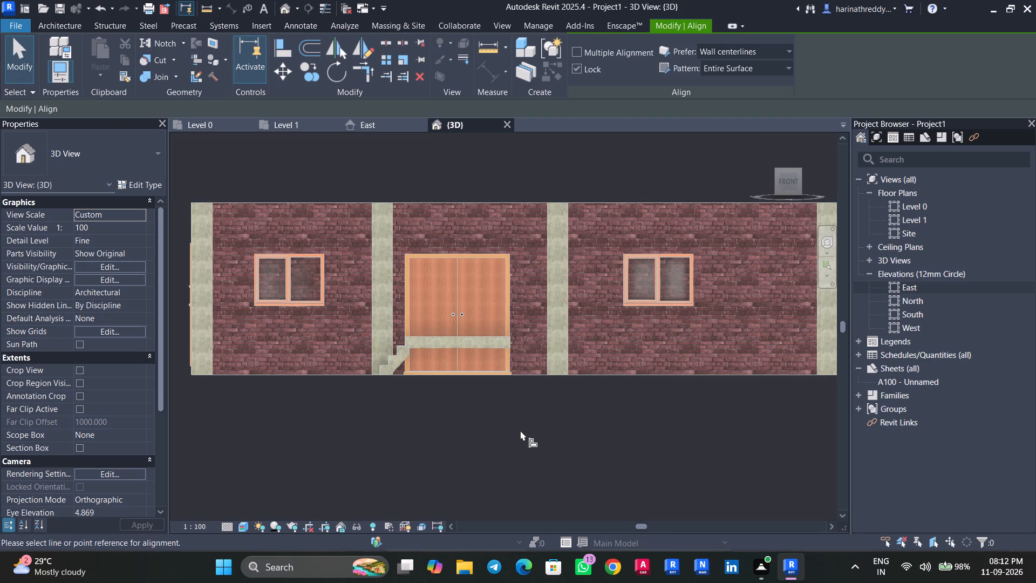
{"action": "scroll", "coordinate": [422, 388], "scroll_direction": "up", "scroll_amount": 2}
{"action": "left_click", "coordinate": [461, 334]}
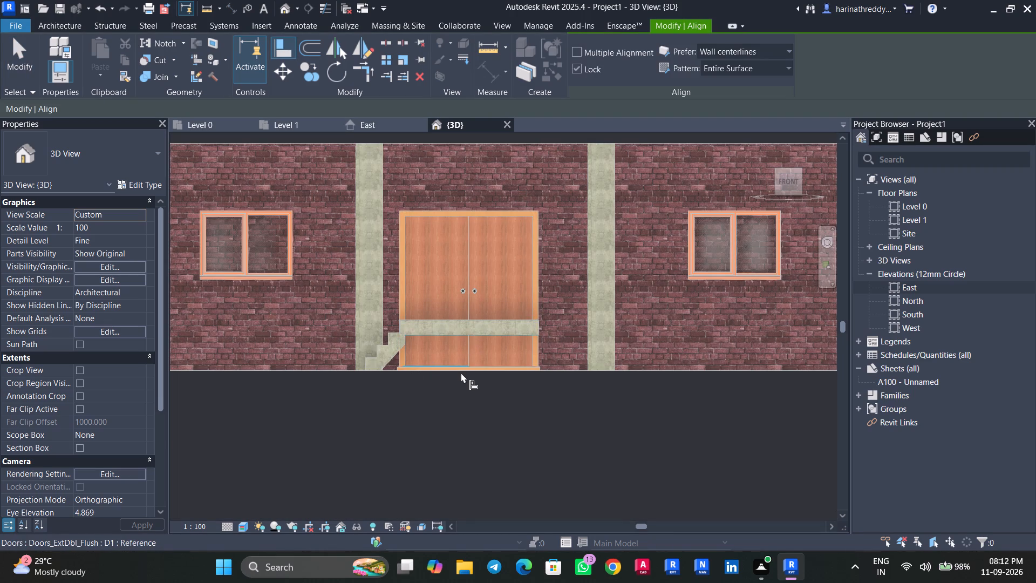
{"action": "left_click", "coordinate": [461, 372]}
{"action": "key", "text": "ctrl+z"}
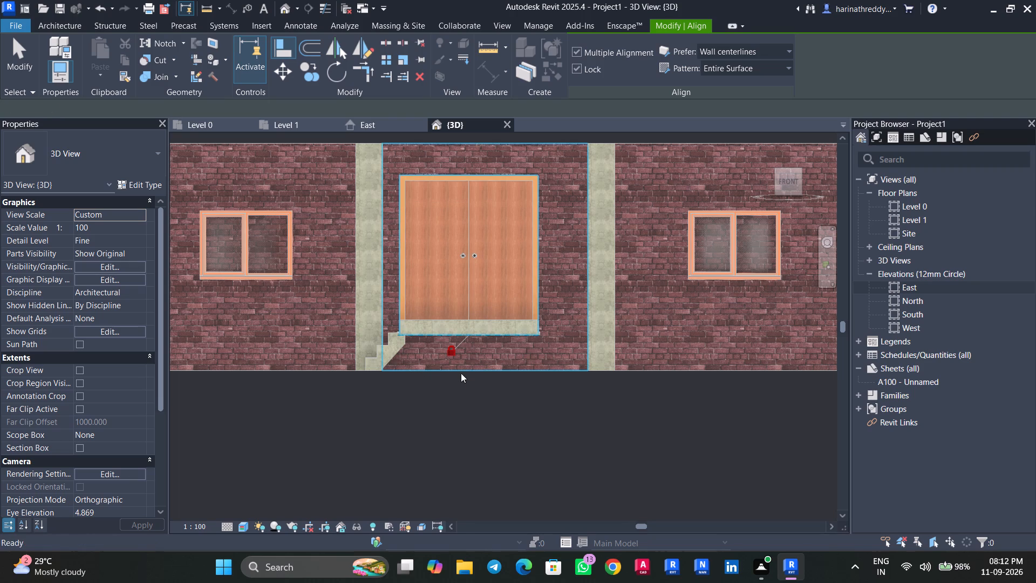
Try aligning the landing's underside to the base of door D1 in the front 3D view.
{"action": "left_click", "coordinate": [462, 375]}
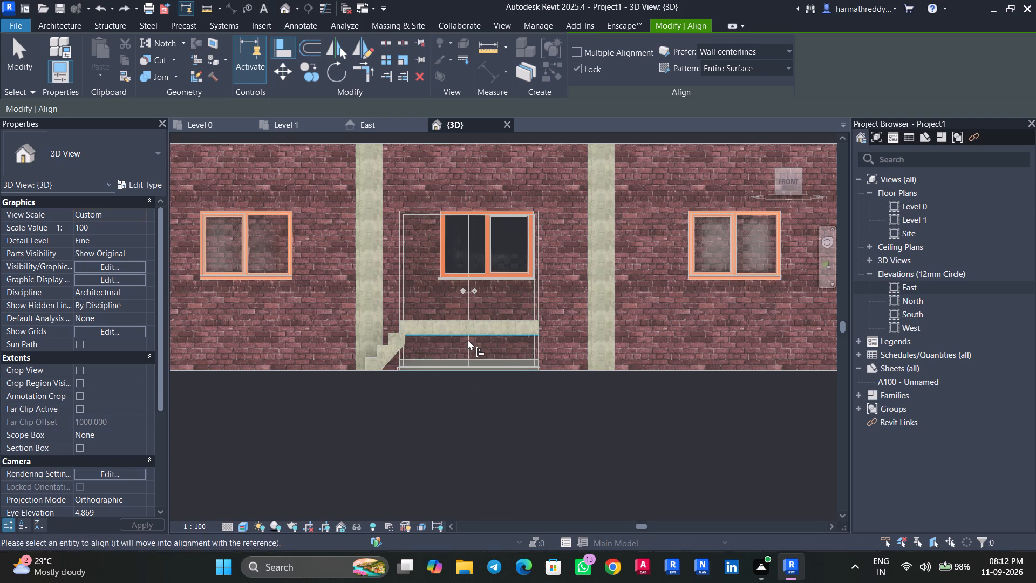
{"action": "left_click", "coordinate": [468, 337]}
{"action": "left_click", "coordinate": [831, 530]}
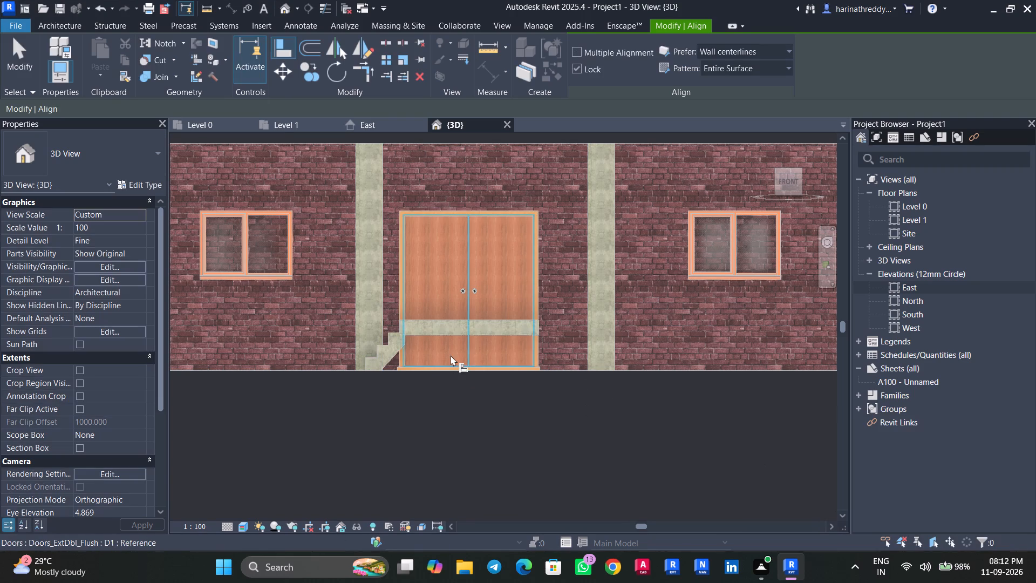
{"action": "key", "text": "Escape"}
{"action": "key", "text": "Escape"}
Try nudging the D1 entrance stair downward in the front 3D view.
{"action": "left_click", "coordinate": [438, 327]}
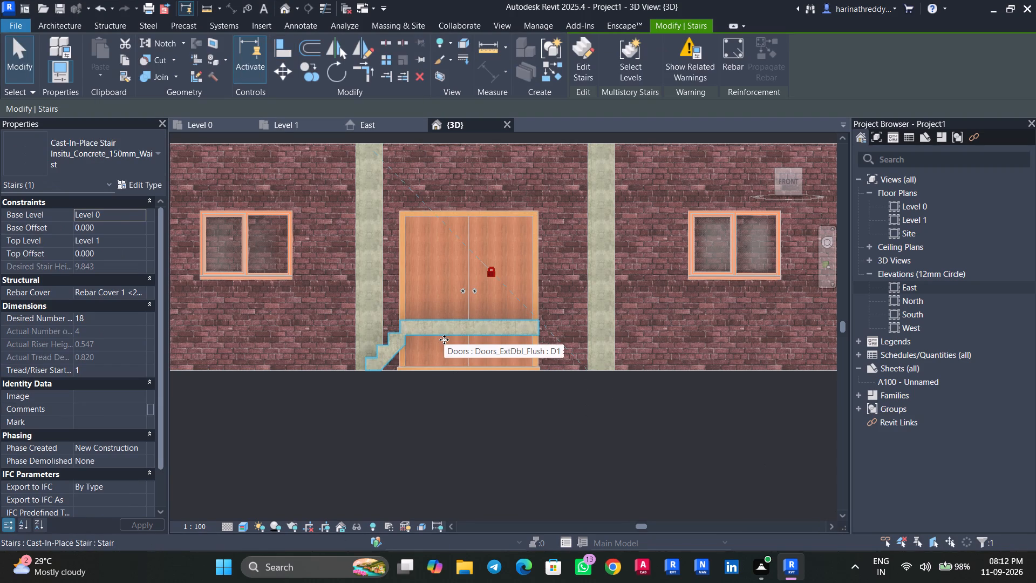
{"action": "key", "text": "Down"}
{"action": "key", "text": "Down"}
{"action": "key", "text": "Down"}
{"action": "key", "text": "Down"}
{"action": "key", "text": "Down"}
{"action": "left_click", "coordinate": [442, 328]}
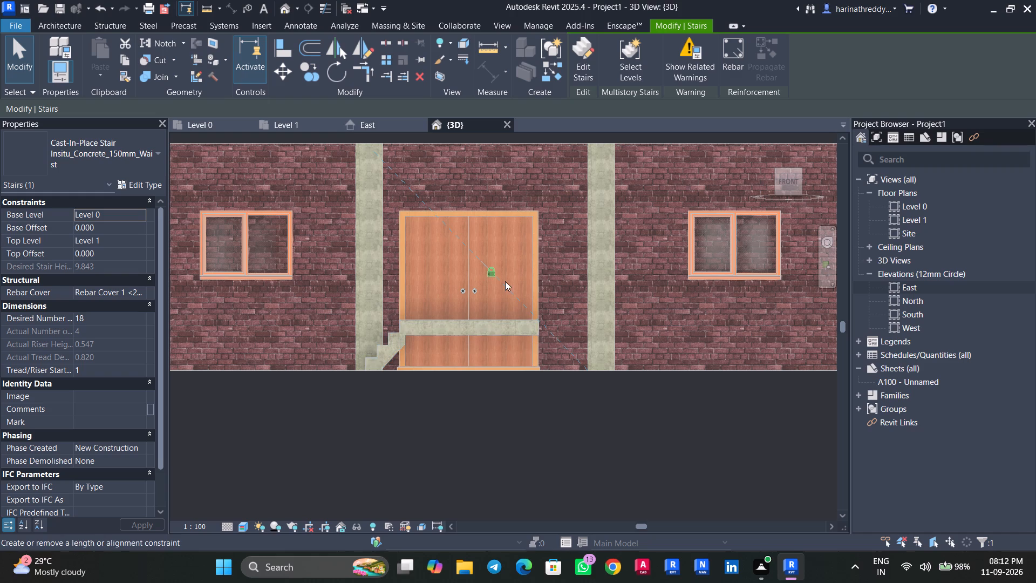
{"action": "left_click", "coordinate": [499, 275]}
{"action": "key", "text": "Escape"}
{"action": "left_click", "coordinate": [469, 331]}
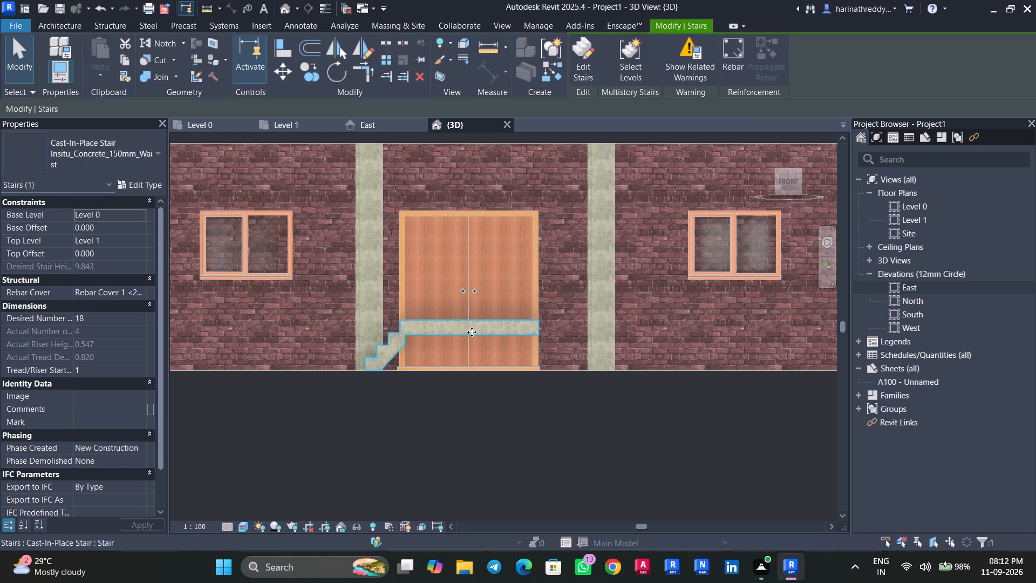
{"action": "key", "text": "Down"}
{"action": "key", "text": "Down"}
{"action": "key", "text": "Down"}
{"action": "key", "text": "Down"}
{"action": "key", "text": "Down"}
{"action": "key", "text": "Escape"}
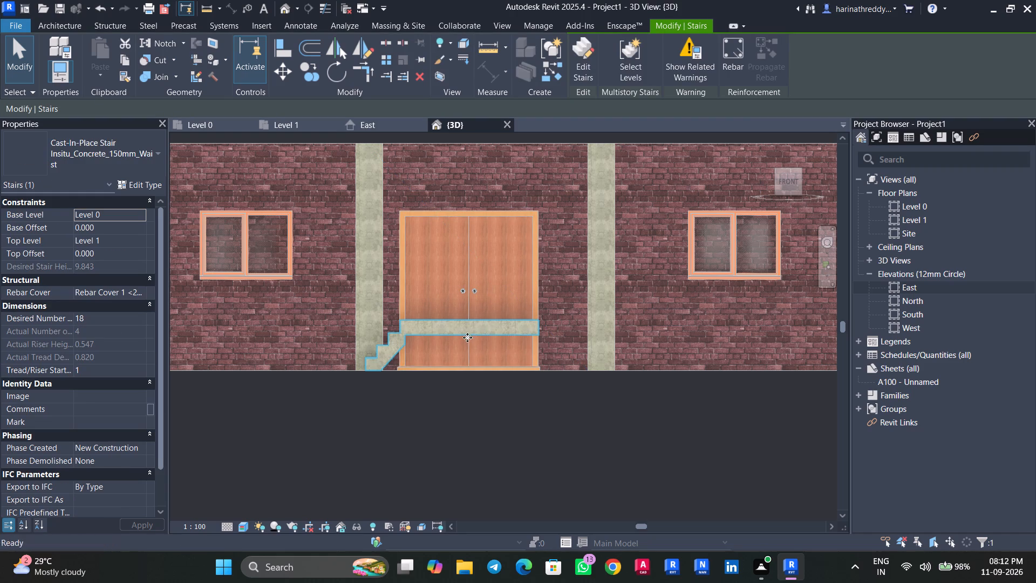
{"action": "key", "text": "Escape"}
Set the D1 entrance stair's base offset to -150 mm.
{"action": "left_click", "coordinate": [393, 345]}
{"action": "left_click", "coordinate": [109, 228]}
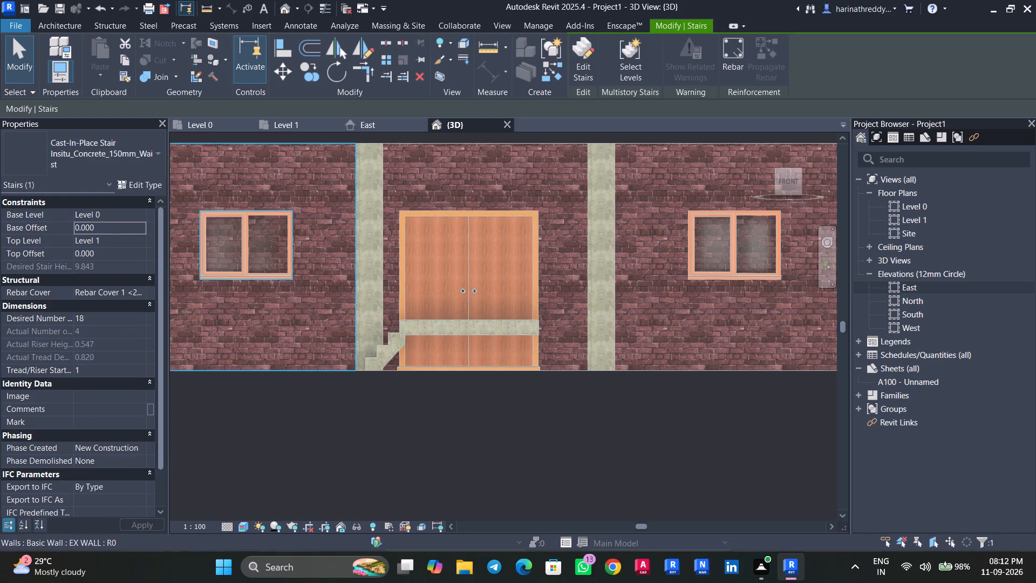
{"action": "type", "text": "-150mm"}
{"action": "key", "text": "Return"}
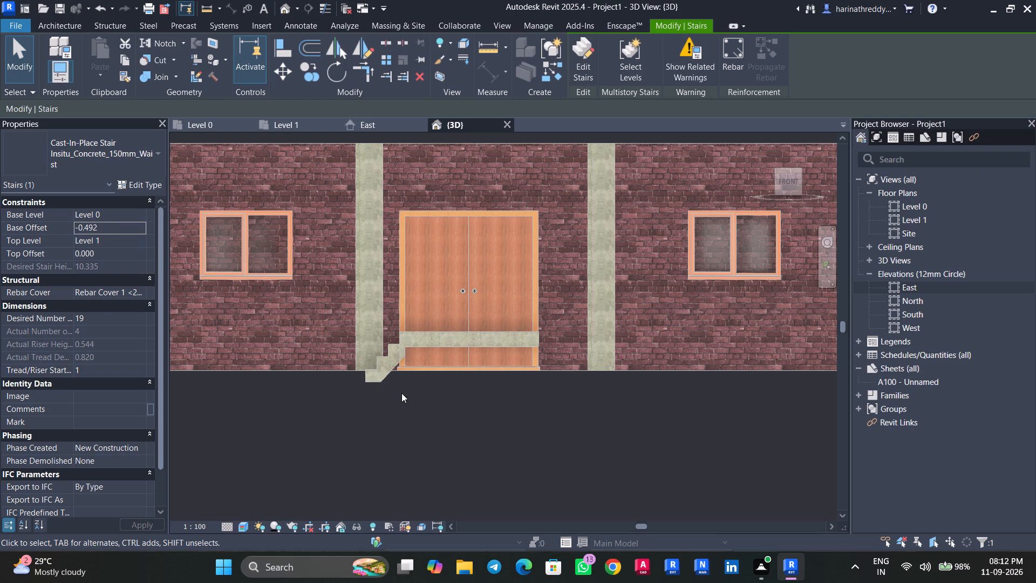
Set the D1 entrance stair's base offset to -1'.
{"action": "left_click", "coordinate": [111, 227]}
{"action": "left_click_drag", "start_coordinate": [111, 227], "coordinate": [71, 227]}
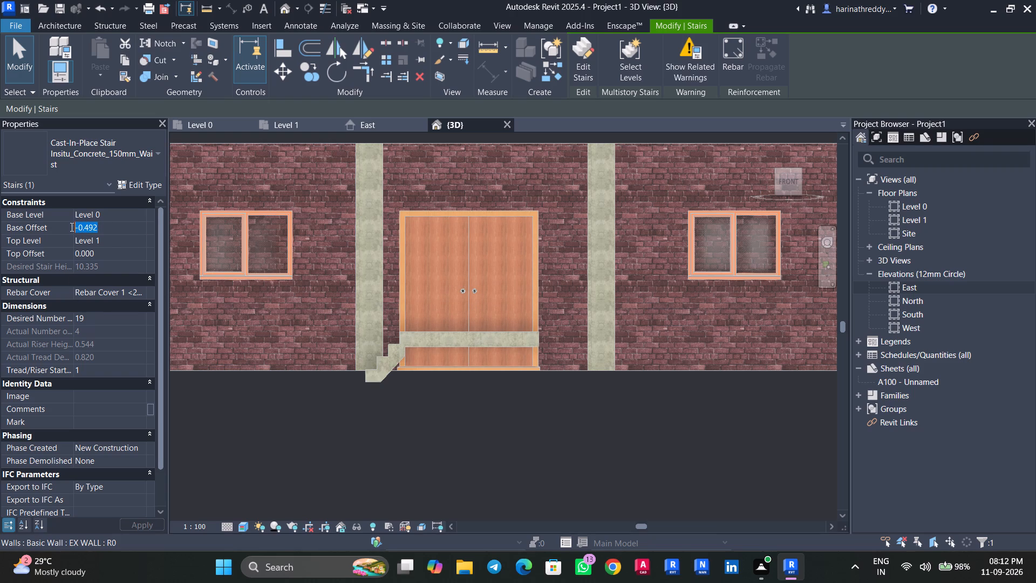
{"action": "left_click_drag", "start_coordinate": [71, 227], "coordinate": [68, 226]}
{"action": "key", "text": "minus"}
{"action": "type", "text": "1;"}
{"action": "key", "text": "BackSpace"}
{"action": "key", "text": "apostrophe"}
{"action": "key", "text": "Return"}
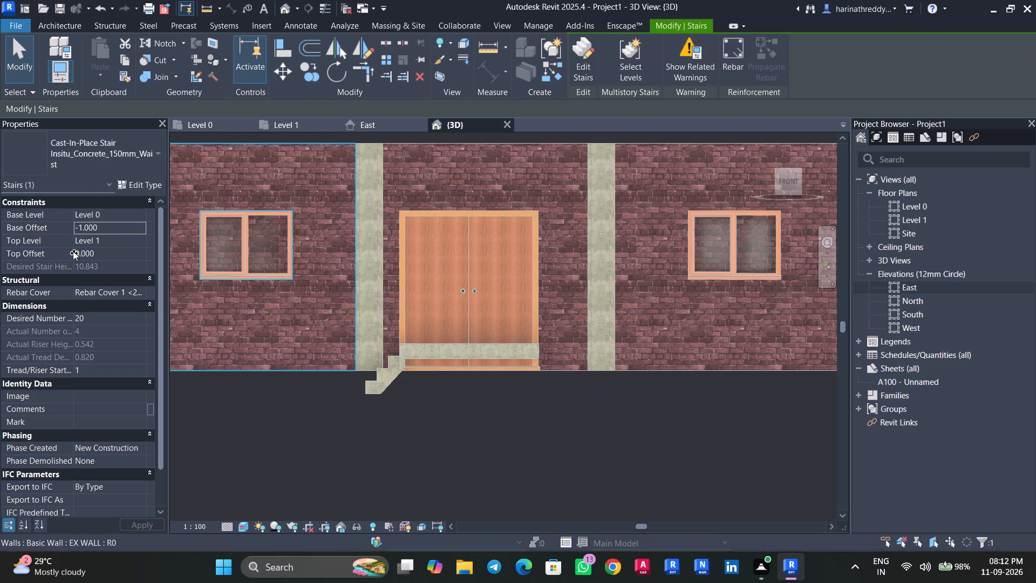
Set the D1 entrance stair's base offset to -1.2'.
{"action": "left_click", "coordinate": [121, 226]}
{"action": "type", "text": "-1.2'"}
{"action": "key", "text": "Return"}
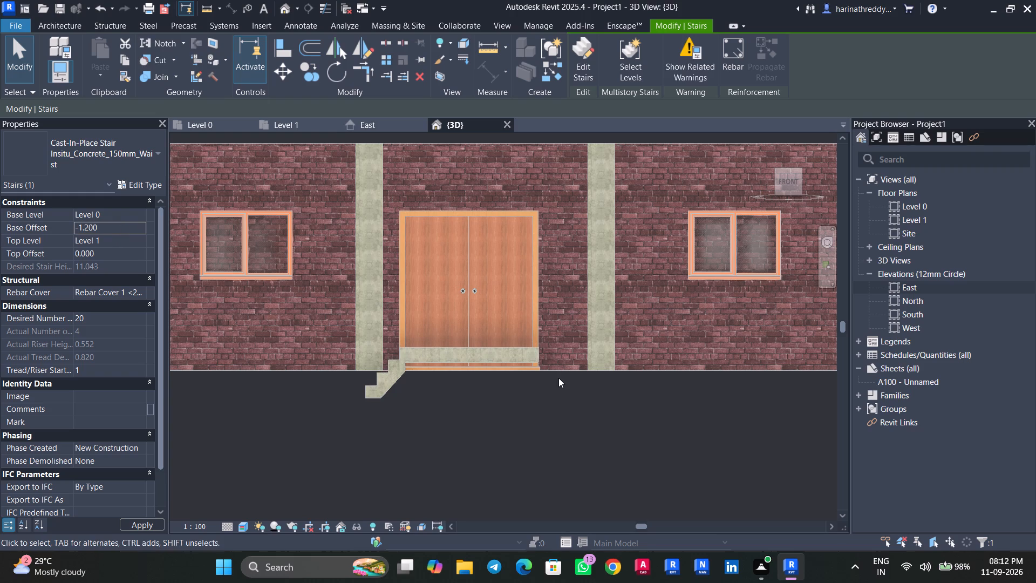
Examine how the lowered entrance stair and landing meet door D1 and the exterior wall from several 3D angles.
{"action": "middle_click_drag", "start_coordinate": [460, 419], "coordinate": [471, 439], "text": "shift"}
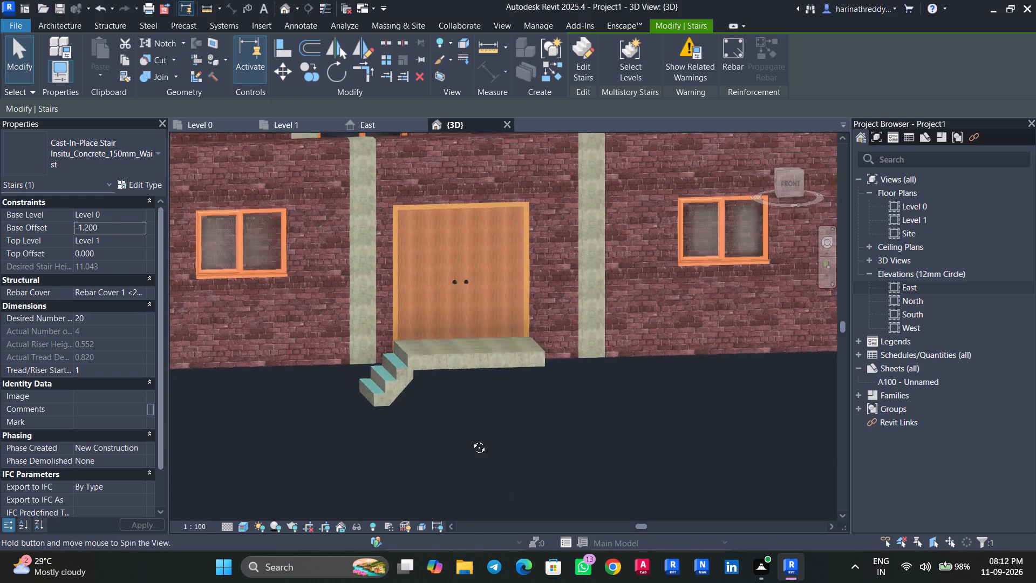
{"action": "middle_click_drag", "start_coordinate": [471, 439], "coordinate": [472, 450], "text": "shift"}
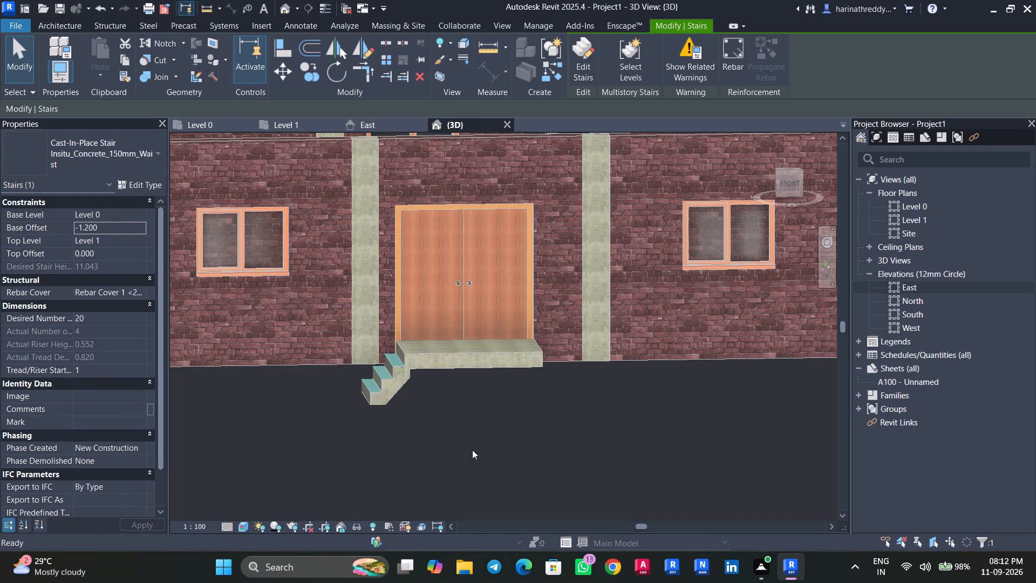
{"action": "key", "text": "Escape"}
{"action": "scroll", "coordinate": [463, 448], "scroll_direction": "down", "scroll_amount": 6}
{"action": "middle_click_drag", "start_coordinate": [463, 448], "coordinate": [481, 511], "text": "shift"}
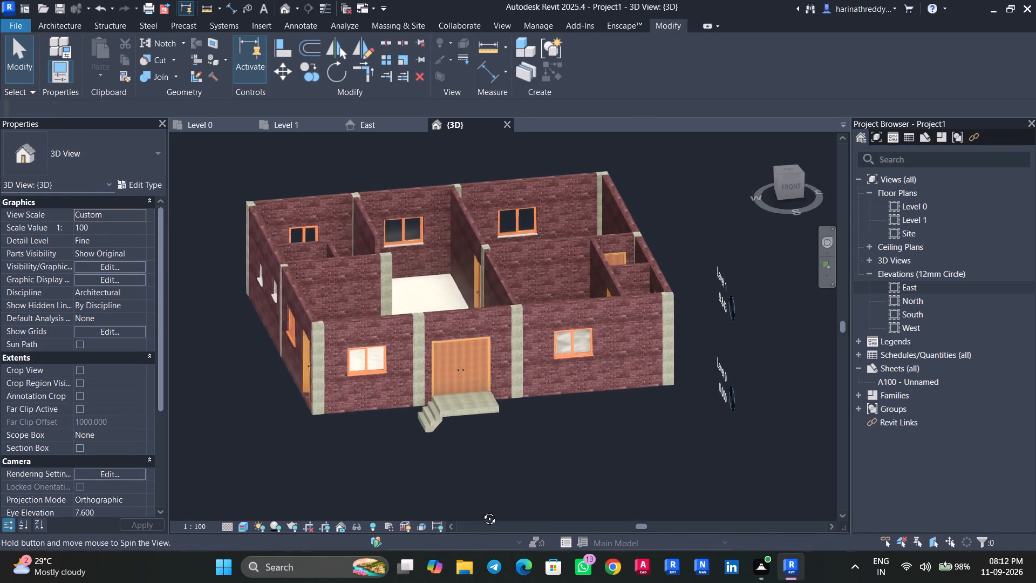
{"action": "middle_click_drag", "start_coordinate": [481, 511], "coordinate": [462, 477], "text": "shift"}
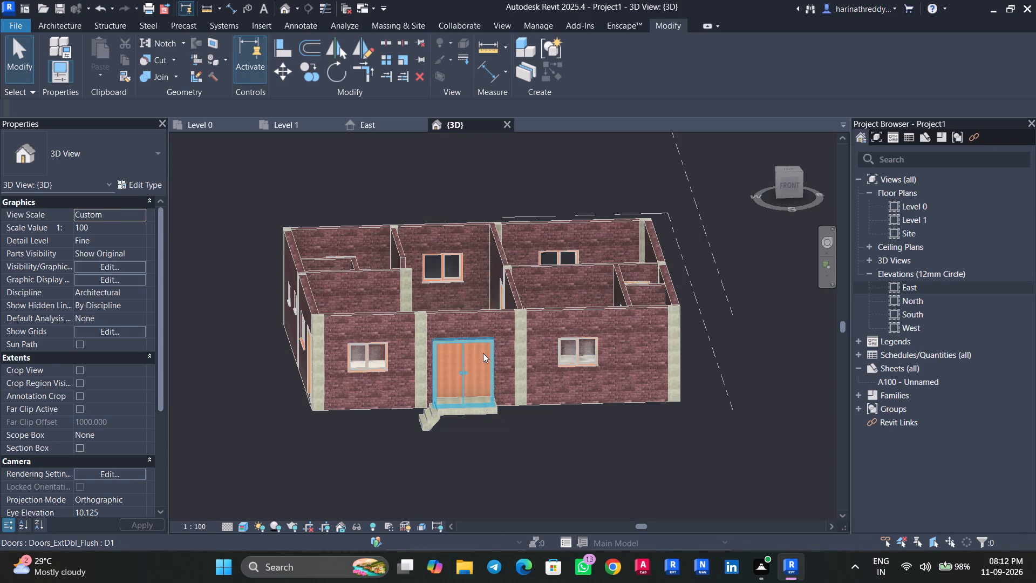
{"action": "left_click", "coordinate": [483, 353]}
{"action": "scroll", "coordinate": [483, 353], "scroll_direction": "up", "scroll_amount": 6}
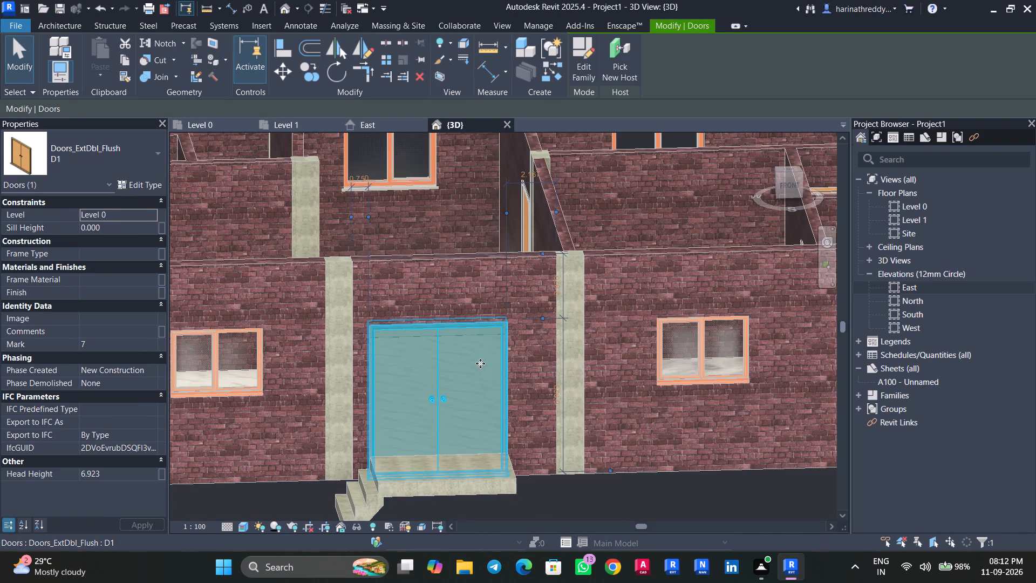
{"action": "middle_click_drag", "start_coordinate": [561, 505], "coordinate": [597, 472], "text": "shift"}
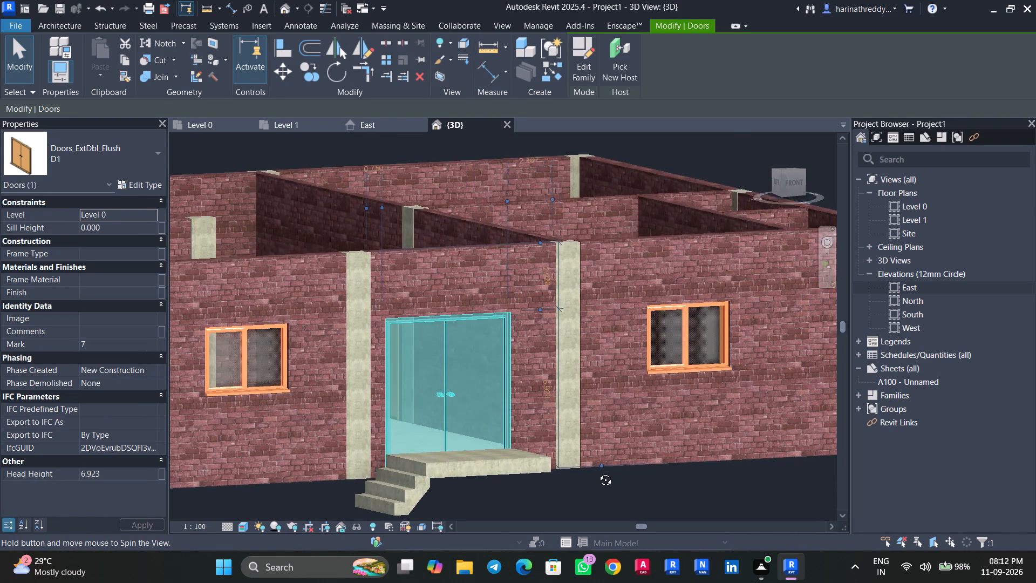
{"action": "middle_click_drag", "start_coordinate": [597, 472], "coordinate": [588, 479], "text": "shift"}
{"action": "key", "text": "Escape"}
{"action": "left_click", "coordinate": [499, 473]}
{"action": "middle_click_drag", "start_coordinate": [534, 509], "coordinate": [486, 480], "text": "shift"}
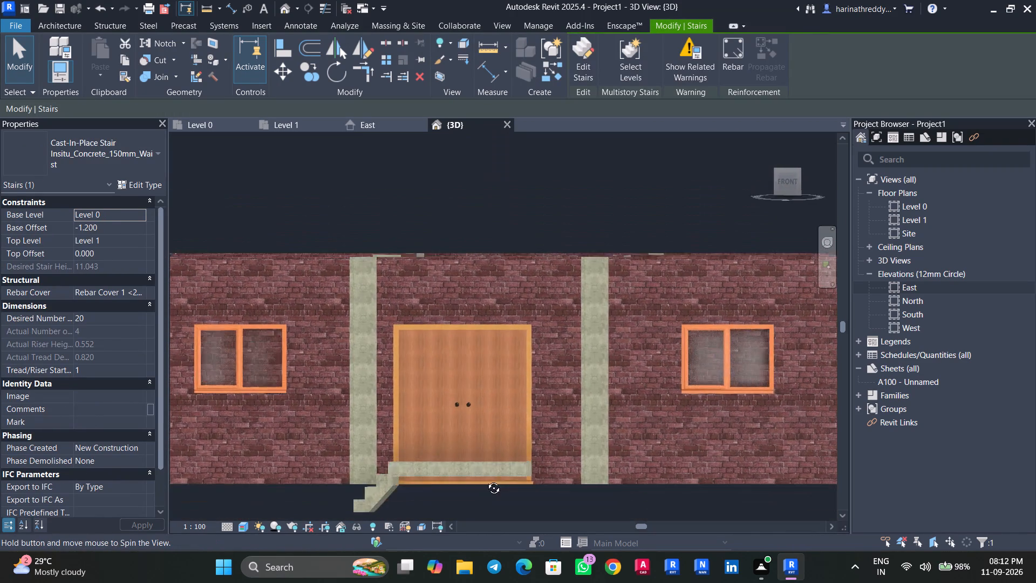
{"action": "middle_click_drag", "start_coordinate": [486, 480], "coordinate": [427, 532], "text": "shift"}
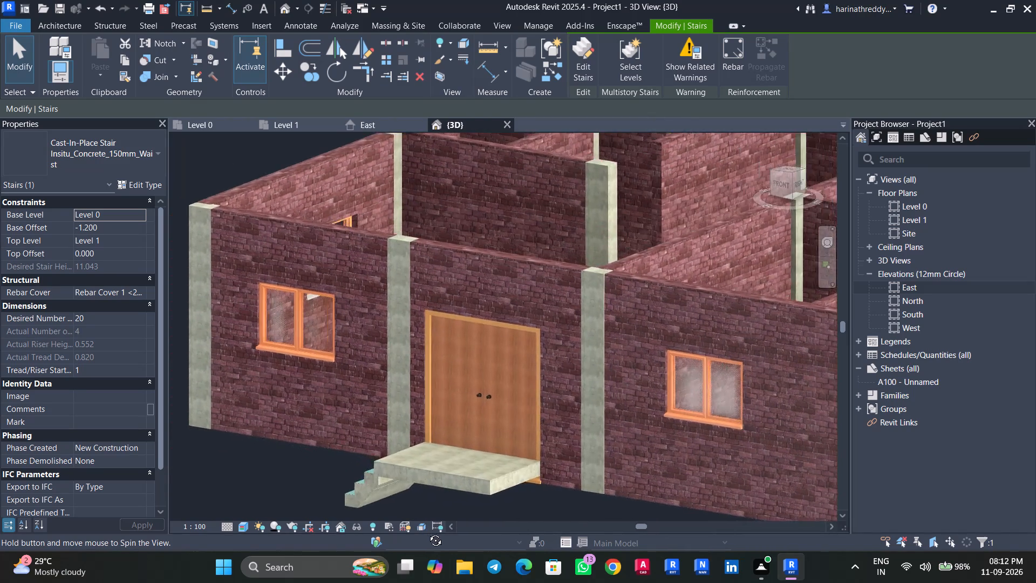
{"action": "middle_click_drag", "start_coordinate": [427, 532], "coordinate": [495, 537], "text": "shift"}
{"action": "key", "text": "Escape"}
{"action": "key", "text": "Escape"}
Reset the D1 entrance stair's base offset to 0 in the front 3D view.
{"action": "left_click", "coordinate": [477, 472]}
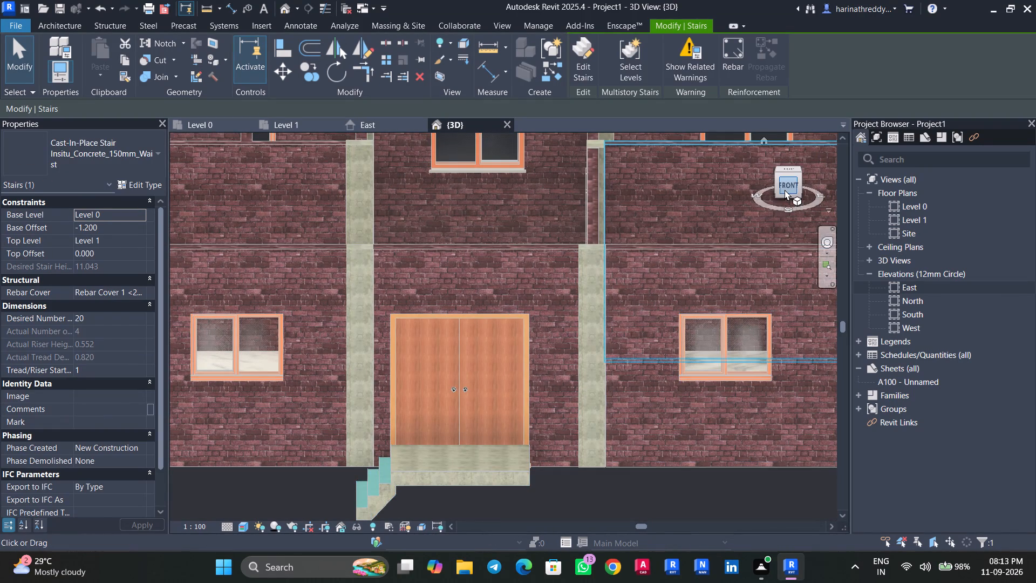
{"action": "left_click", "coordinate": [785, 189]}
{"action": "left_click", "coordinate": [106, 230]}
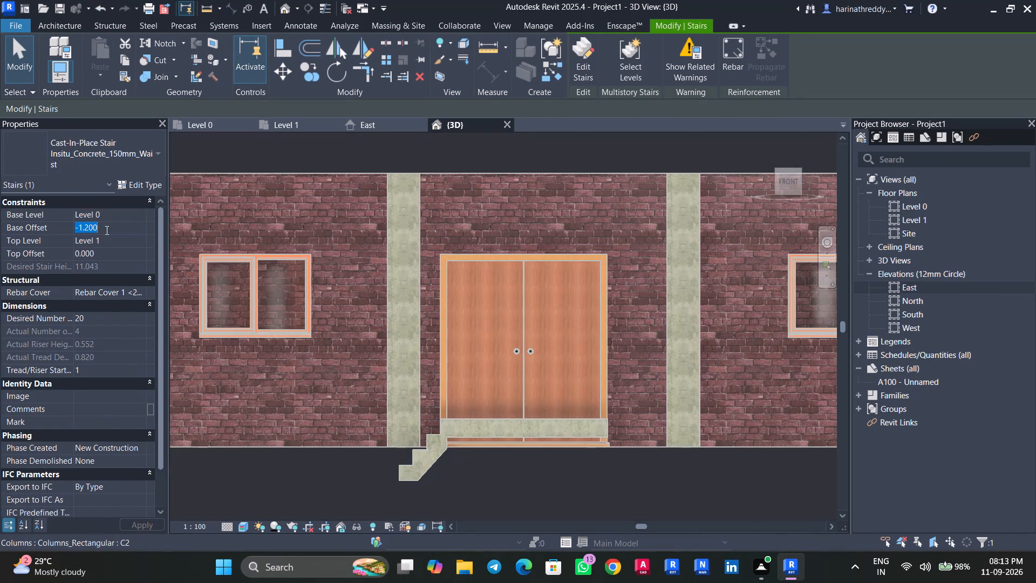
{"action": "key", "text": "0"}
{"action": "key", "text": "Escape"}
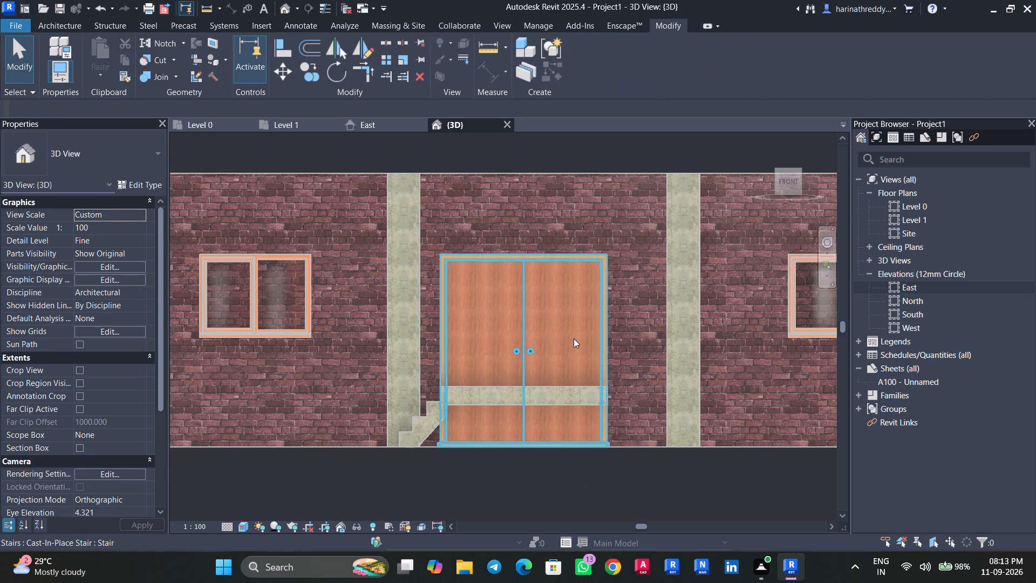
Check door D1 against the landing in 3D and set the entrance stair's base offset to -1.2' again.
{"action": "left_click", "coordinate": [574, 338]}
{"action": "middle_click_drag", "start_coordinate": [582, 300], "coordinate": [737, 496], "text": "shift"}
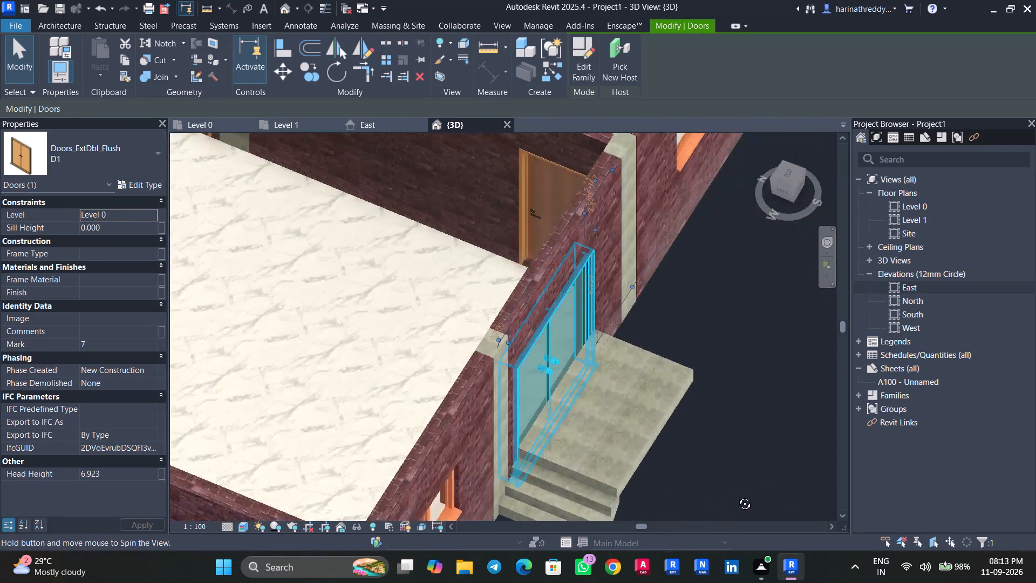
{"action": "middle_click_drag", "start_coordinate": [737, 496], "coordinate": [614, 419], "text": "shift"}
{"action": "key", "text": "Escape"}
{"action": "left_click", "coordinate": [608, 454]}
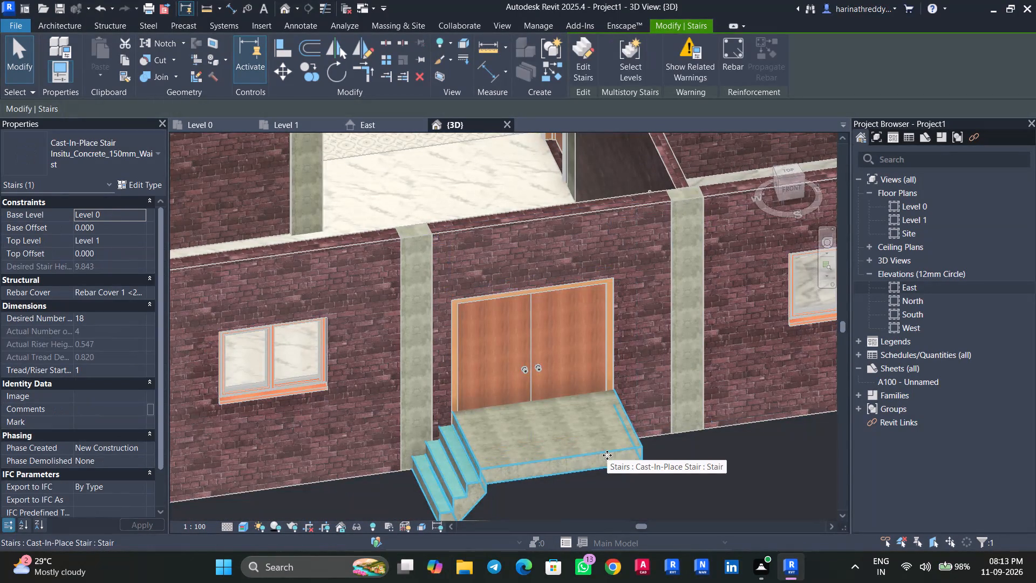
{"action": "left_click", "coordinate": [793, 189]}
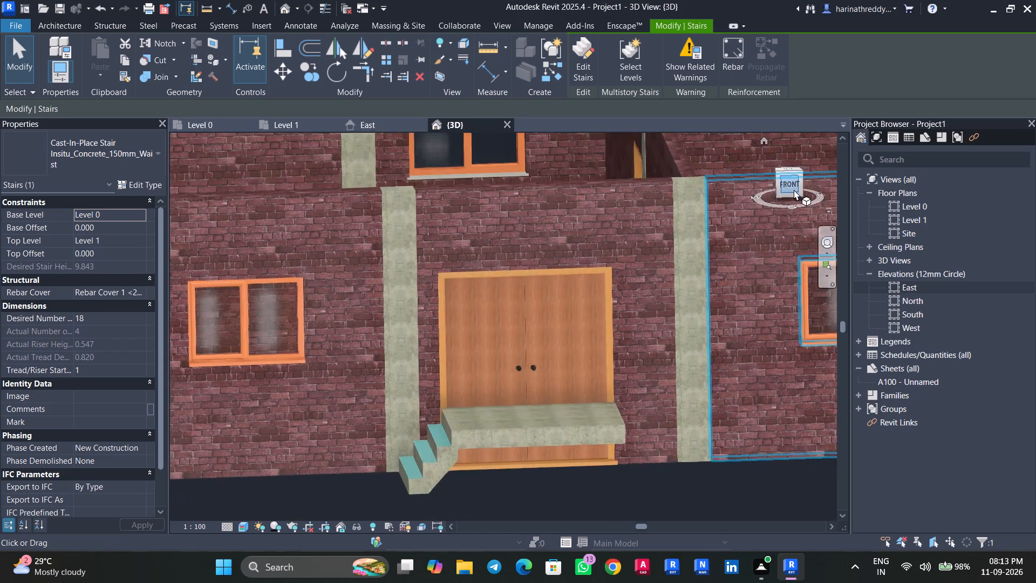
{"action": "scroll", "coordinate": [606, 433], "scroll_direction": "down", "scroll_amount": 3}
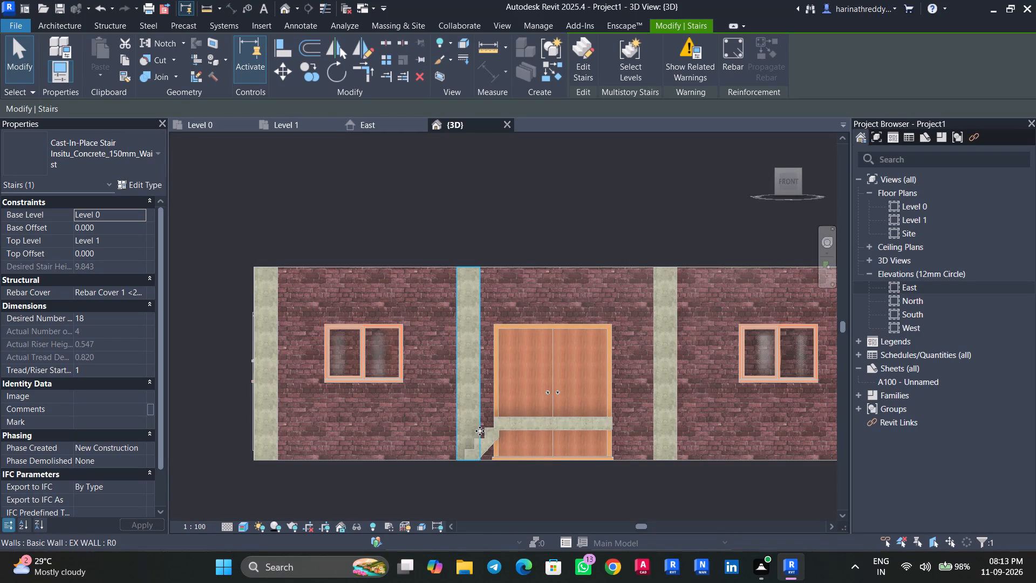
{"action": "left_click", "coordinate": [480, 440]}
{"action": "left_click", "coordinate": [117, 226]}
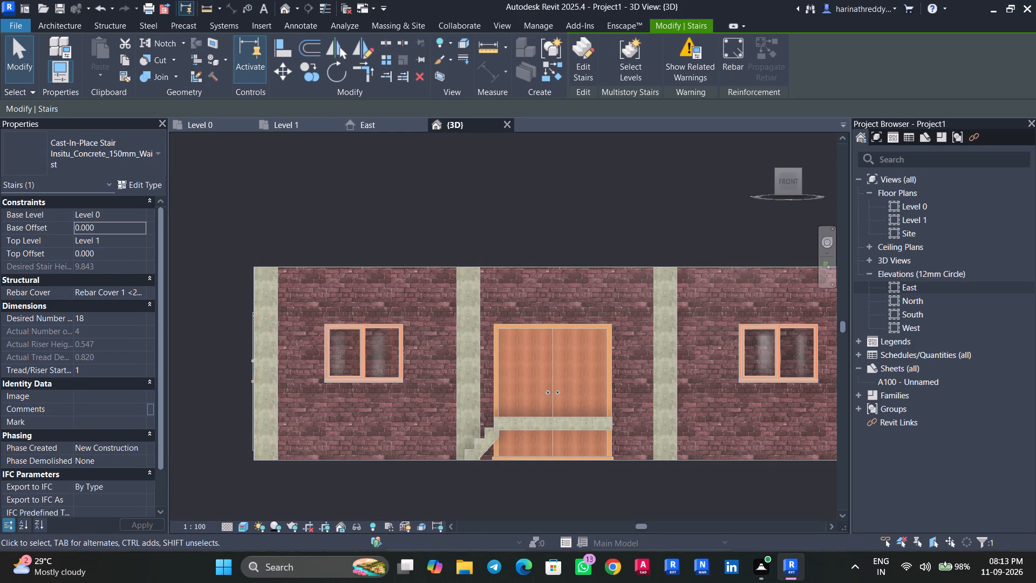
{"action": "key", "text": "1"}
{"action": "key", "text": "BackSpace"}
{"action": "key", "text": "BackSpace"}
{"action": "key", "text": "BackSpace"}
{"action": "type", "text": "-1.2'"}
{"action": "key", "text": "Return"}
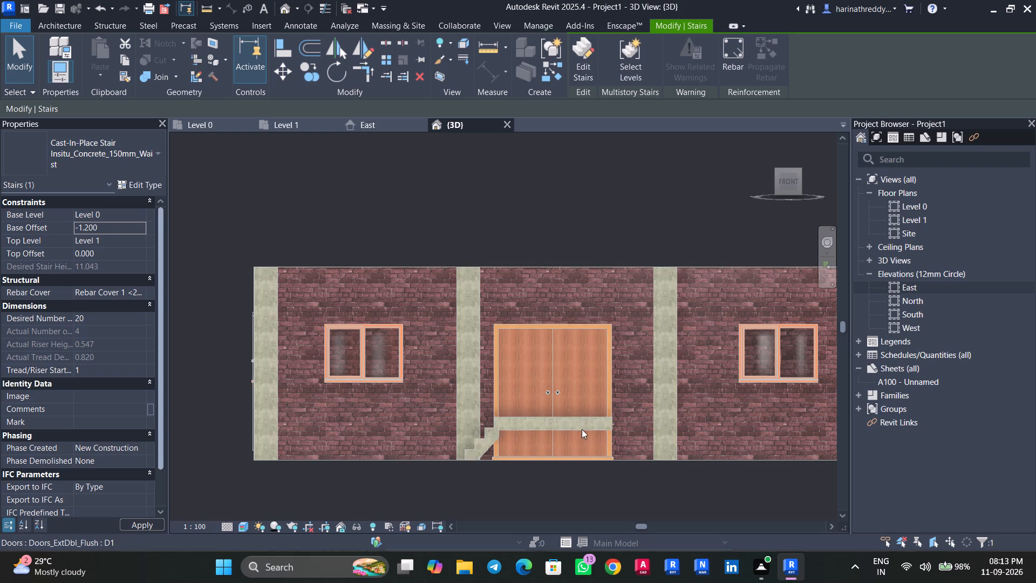
Set the D1 entrance stair's base offset to -1.4' and check its fit against the door in 3D.
{"action": "left_click", "coordinate": [127, 225]}
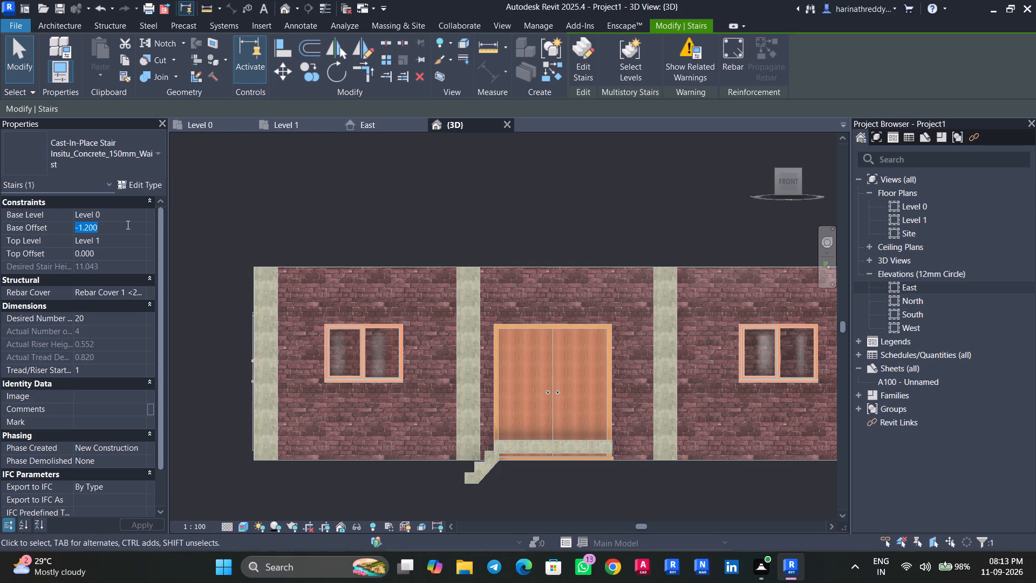
{"action": "type", "text": "-1.4'"}
{"action": "key", "text": "Return"}
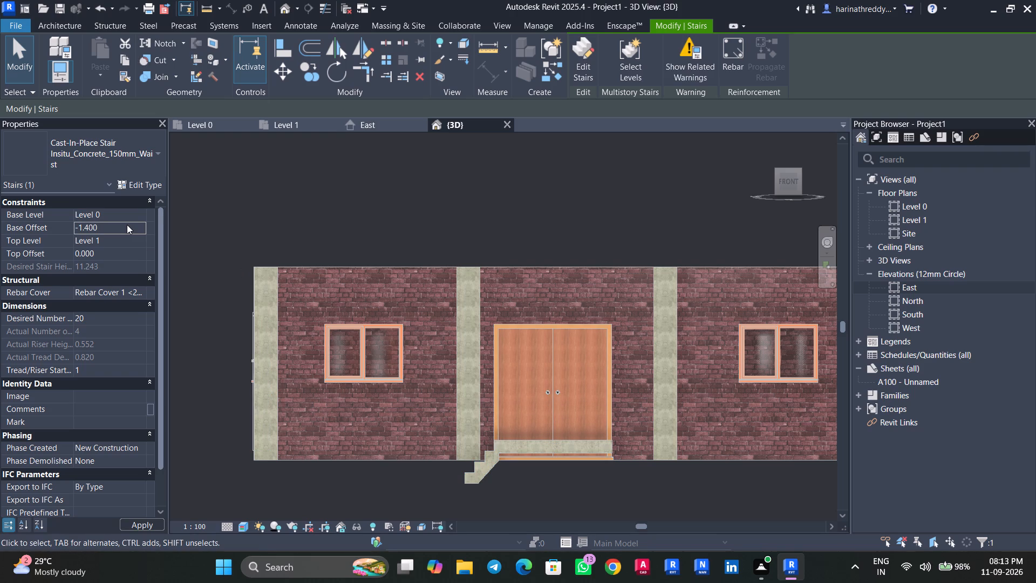
{"action": "key", "text": "Escape"}
{"action": "key", "text": "Escape"}
{"action": "middle_click_drag", "start_coordinate": [610, 496], "coordinate": [618, 509], "text": "shift"}
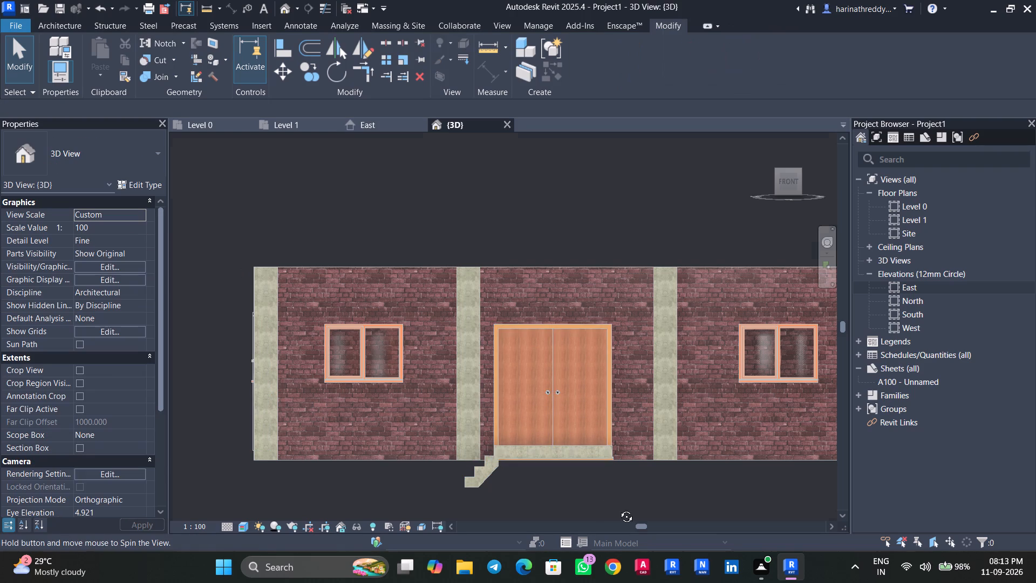
{"action": "middle_click_drag", "start_coordinate": [618, 509], "coordinate": [680, 567], "text": "shift"}
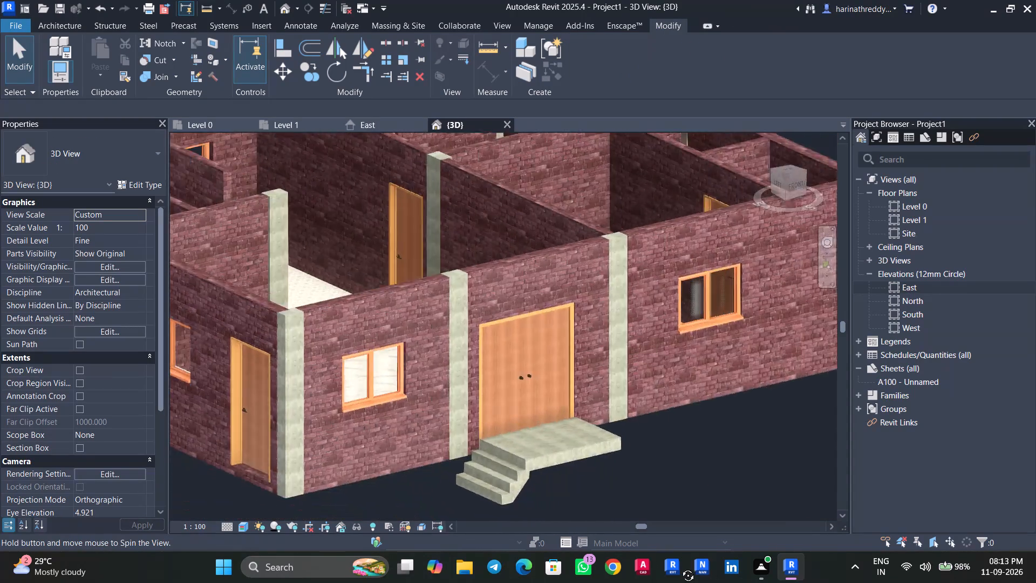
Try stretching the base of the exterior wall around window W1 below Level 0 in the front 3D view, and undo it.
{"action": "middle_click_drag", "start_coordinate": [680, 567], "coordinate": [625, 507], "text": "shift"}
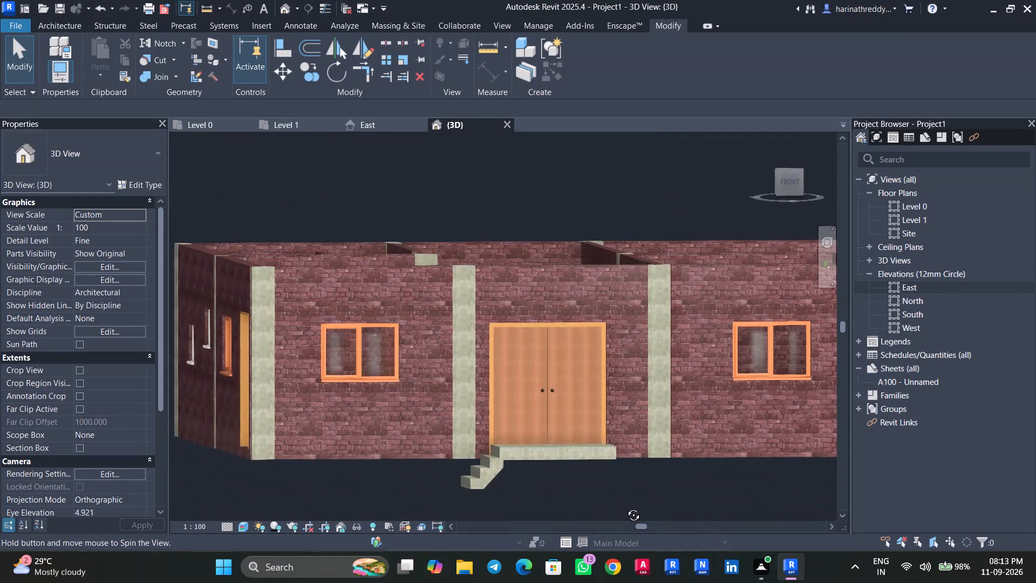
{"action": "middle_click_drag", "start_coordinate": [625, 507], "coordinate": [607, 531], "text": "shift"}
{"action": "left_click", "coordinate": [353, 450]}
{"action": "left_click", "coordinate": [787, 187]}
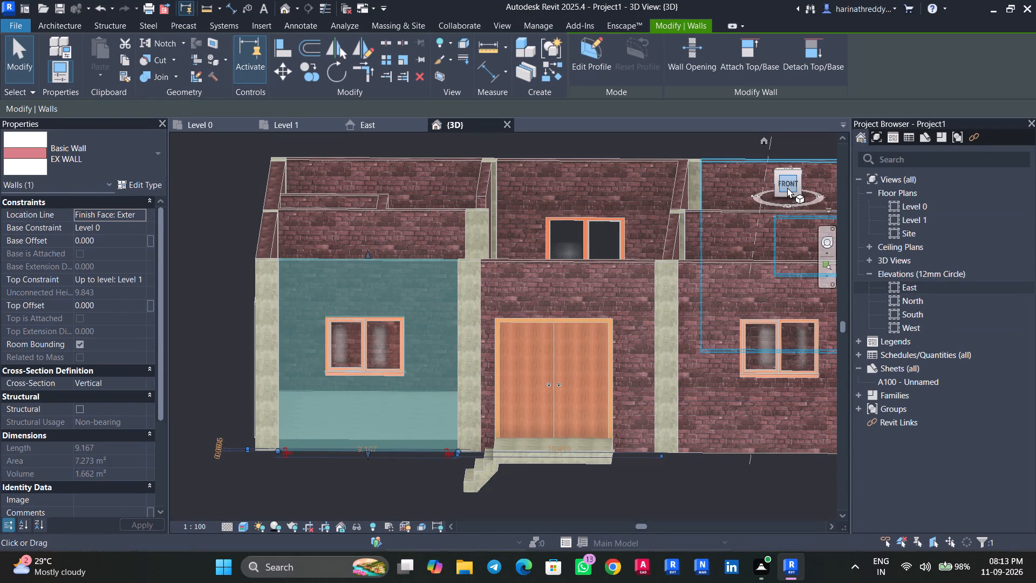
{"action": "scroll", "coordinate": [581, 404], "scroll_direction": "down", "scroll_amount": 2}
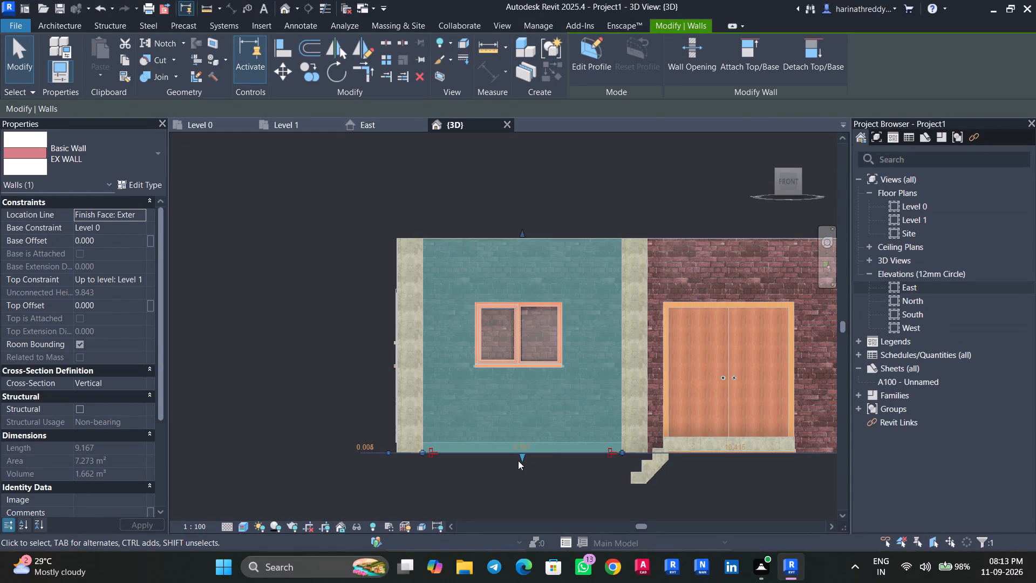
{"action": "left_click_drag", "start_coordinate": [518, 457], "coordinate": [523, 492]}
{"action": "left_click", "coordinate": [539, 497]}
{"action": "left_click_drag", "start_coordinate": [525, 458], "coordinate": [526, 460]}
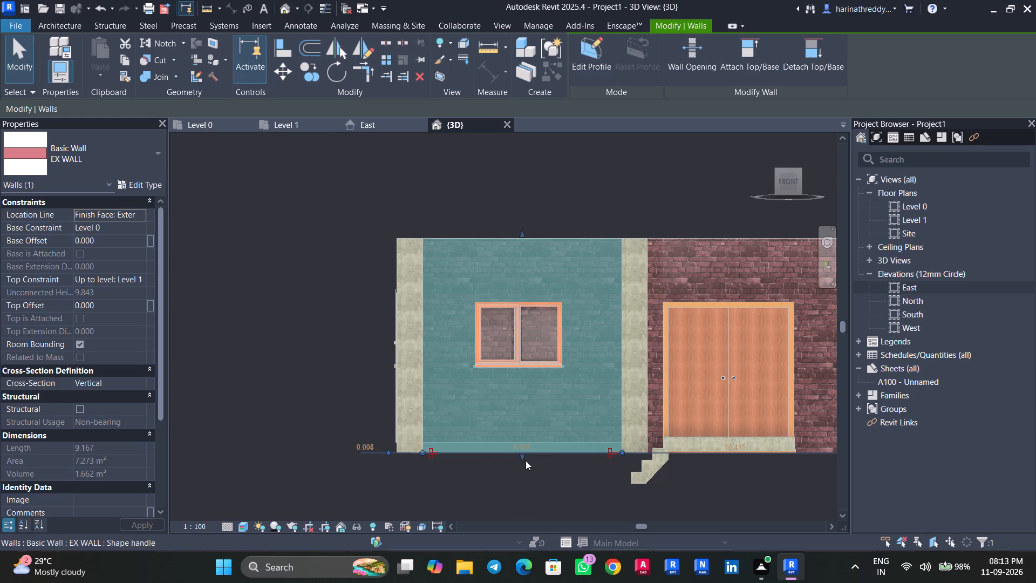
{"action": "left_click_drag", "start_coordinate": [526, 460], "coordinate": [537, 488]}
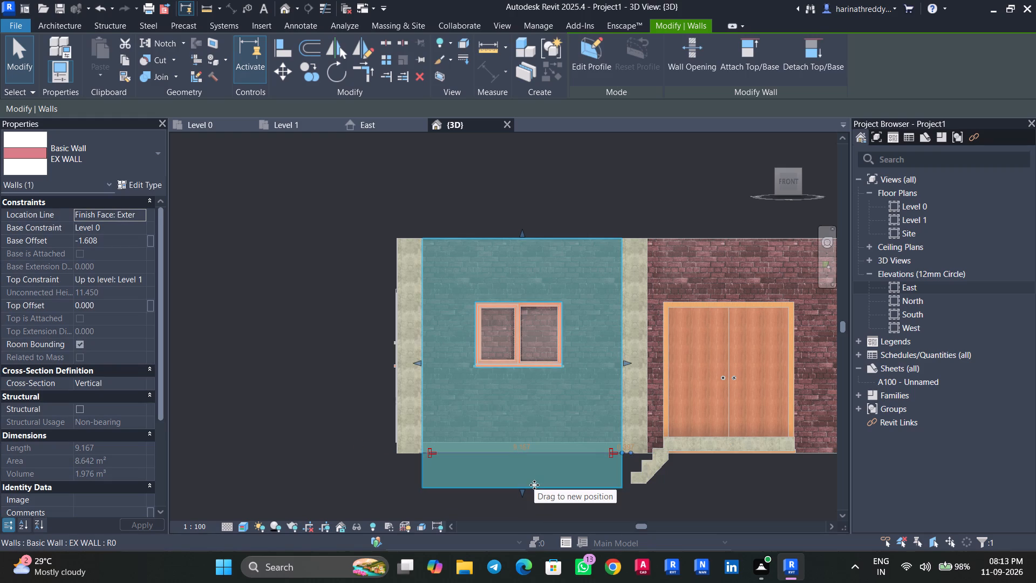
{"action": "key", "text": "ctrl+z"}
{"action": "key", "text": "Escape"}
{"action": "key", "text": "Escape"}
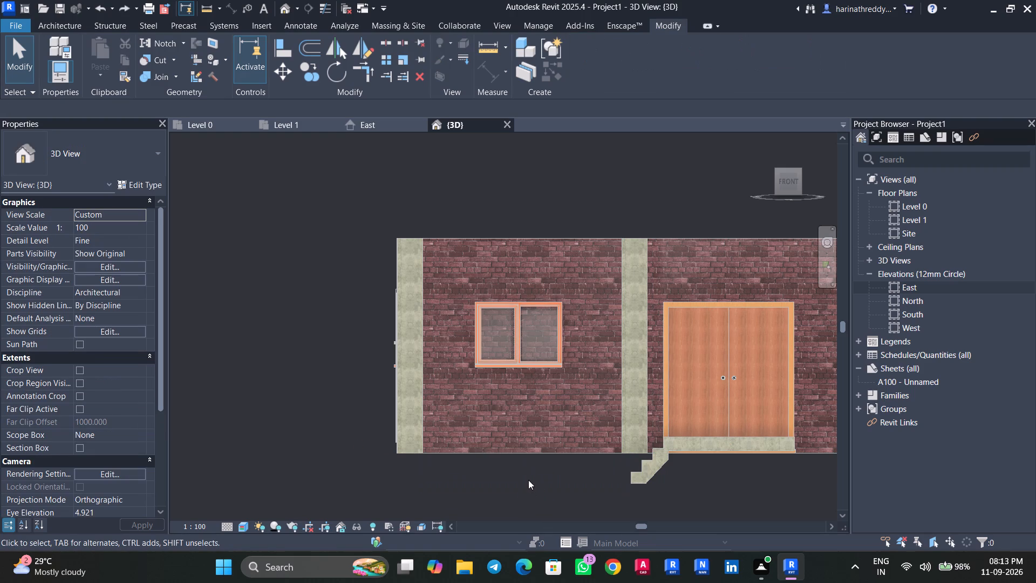
Examine the D1 entrance stair and adjoining exterior walls from several 3D angles.
{"action": "scroll", "coordinate": [528, 477], "scroll_direction": "down", "scroll_amount": 2}
{"action": "middle_click_drag", "start_coordinate": [528, 477], "coordinate": [573, 536], "text": "shift"}
{"action": "middle_click_drag", "start_coordinate": [705, 486], "coordinate": [764, 538], "text": "shift"}
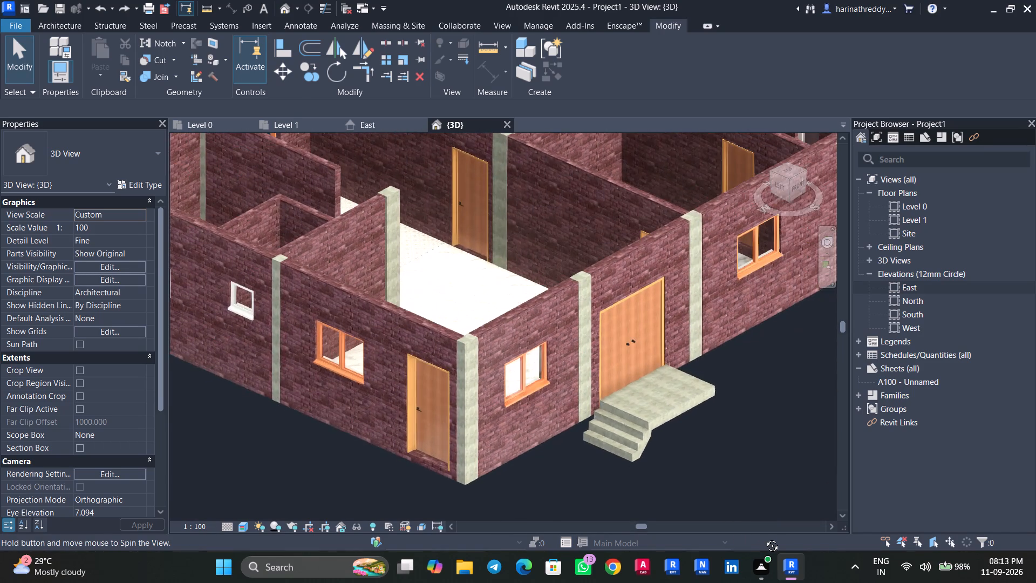
{"action": "middle_click_drag", "start_coordinate": [764, 538], "coordinate": [762, 535], "text": "shift"}
{"action": "middle_click_drag", "start_coordinate": [773, 474], "coordinate": [698, 454], "text": "shift"}
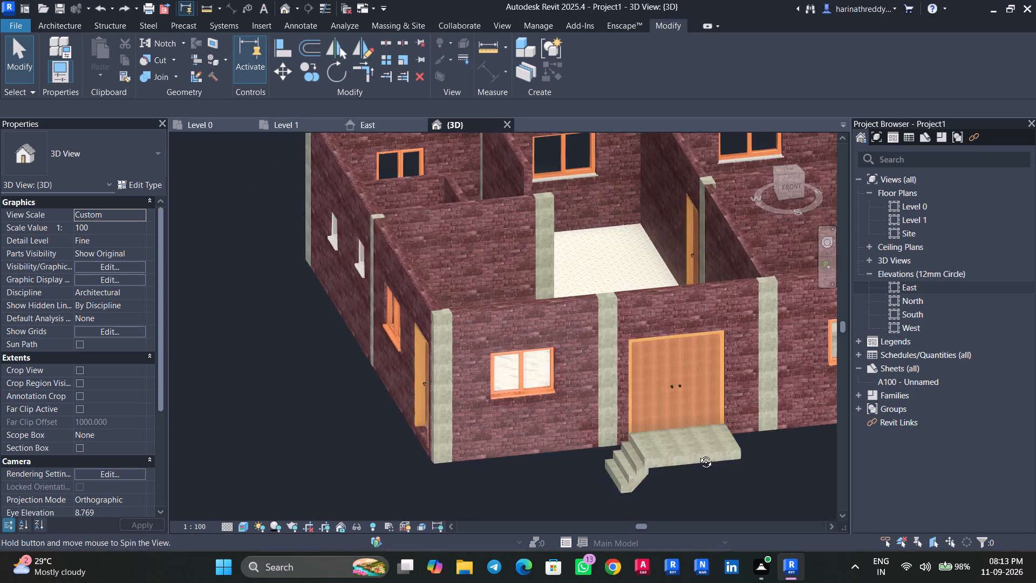
{"action": "middle_click_drag", "start_coordinate": [698, 454], "coordinate": [613, 476], "text": "shift"}
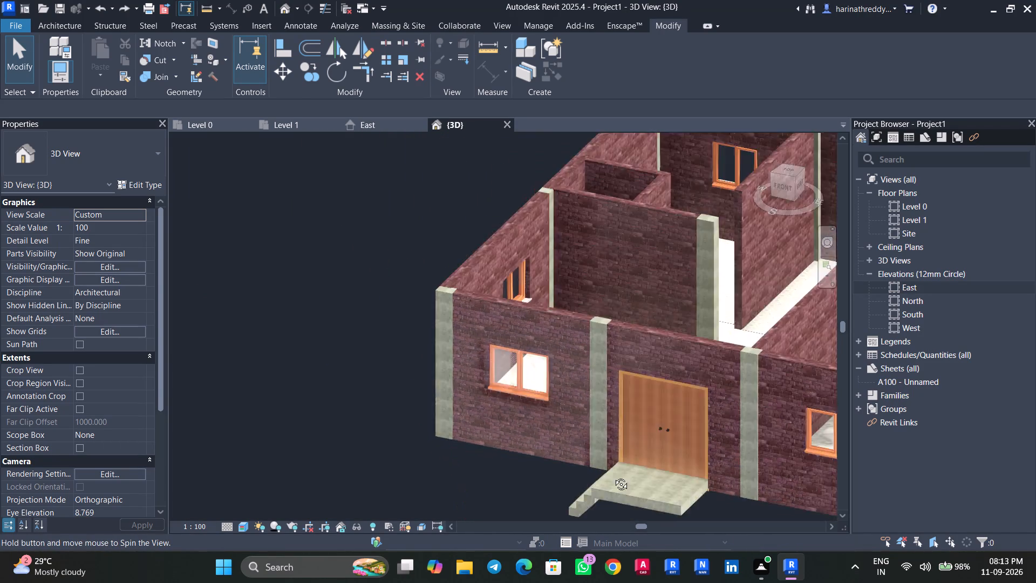
{"action": "middle_click_drag", "start_coordinate": [613, 476], "coordinate": [618, 486], "text": "shift"}
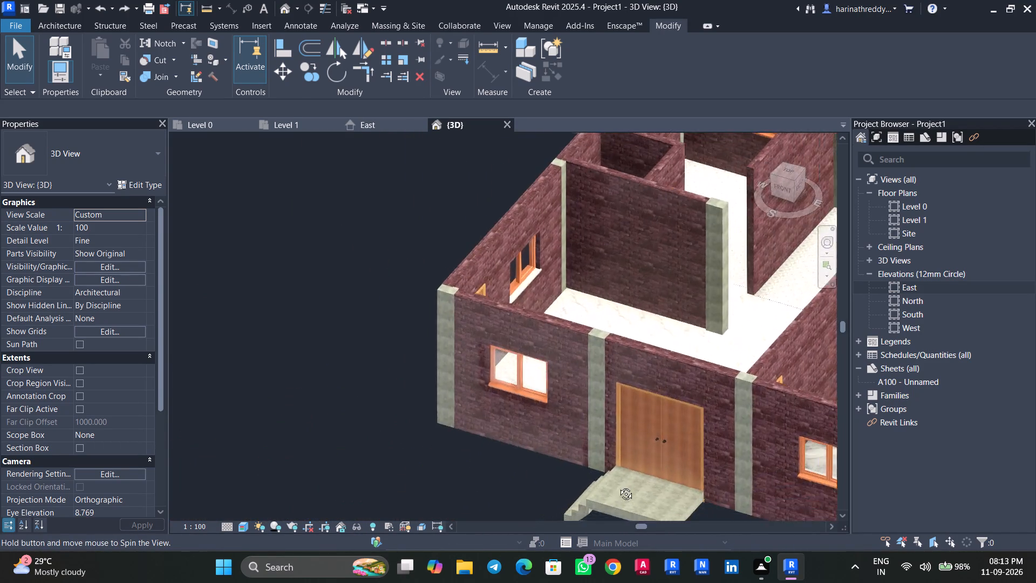
{"action": "middle_click_drag", "start_coordinate": [618, 486], "coordinate": [648, 434], "text": "shift"}
Set the D1 entrance stair's base offset to -1.6' in the front 3D view.
{"action": "left_click", "coordinate": [786, 182]}
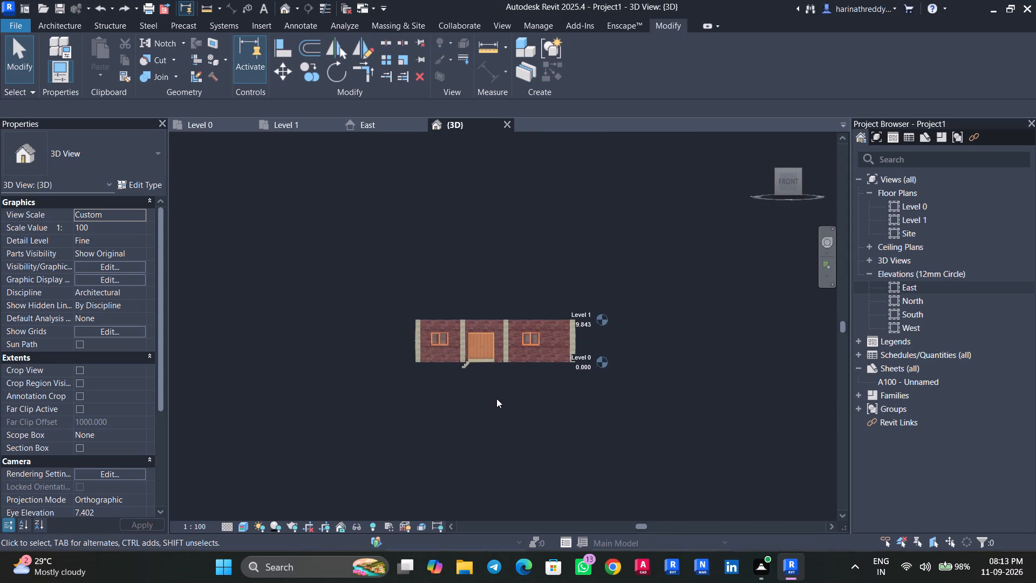
{"action": "scroll", "coordinate": [488, 383], "scroll_direction": "up", "scroll_amount": 7}
{"action": "middle_click_drag", "start_coordinate": [469, 392], "coordinate": [510, 458]}
{"action": "scroll", "coordinate": [501, 354], "scroll_direction": "up", "scroll_amount": 4}
{"action": "left_click", "coordinate": [499, 345]}
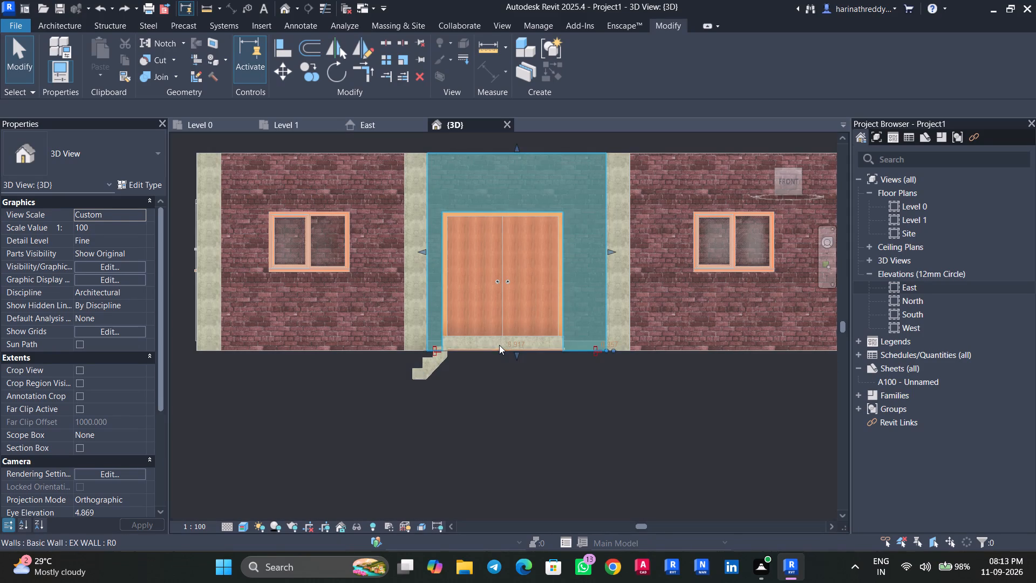
{"action": "key", "text": "Escape"}
{"action": "key", "text": "Escape"}
{"action": "left_click", "coordinate": [469, 355]}
{"action": "scroll", "coordinate": [469, 355], "scroll_direction": "up", "scroll_amount": 4}
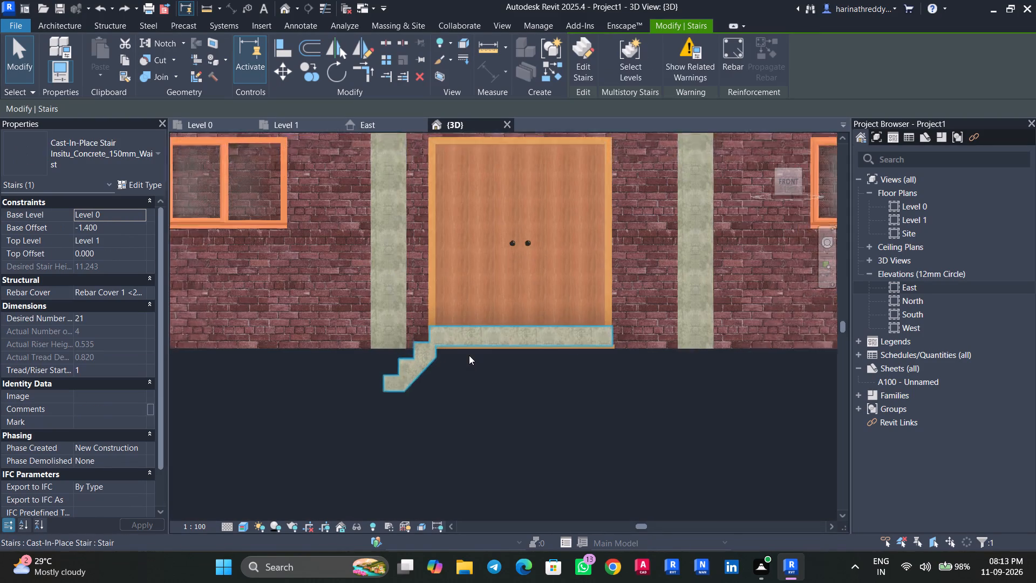
{"action": "left_click", "coordinate": [115, 227]}
{"action": "type", "text": "-1.6'"}
{"action": "key", "text": "Return"}
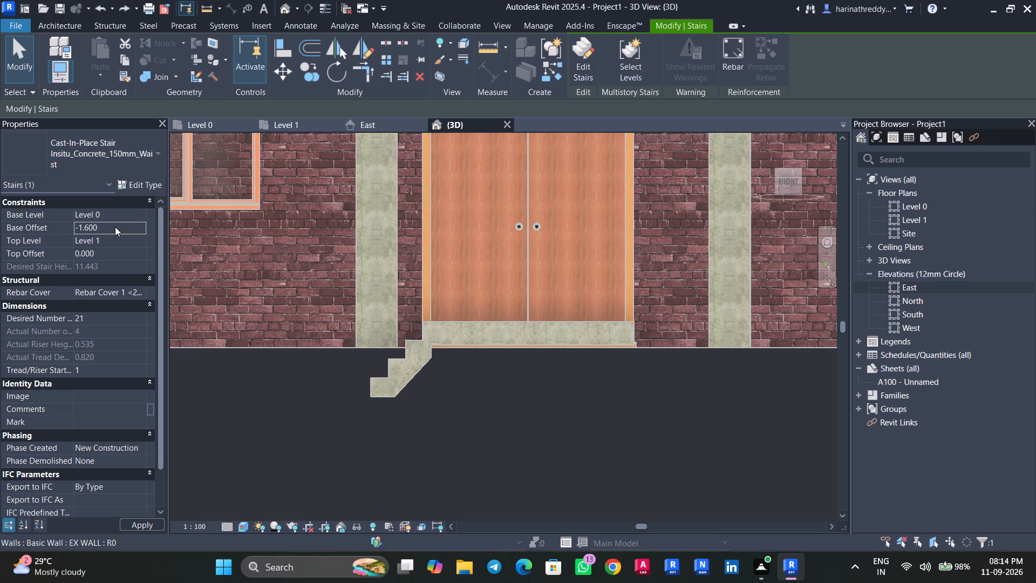
{"action": "key", "text": "Escape"}
Check how the lowered D1 entrance stair and landing fit the door and house from several 3D angles and from above.
{"action": "scroll", "coordinate": [561, 398], "scroll_direction": "down", "scroll_amount": 3}
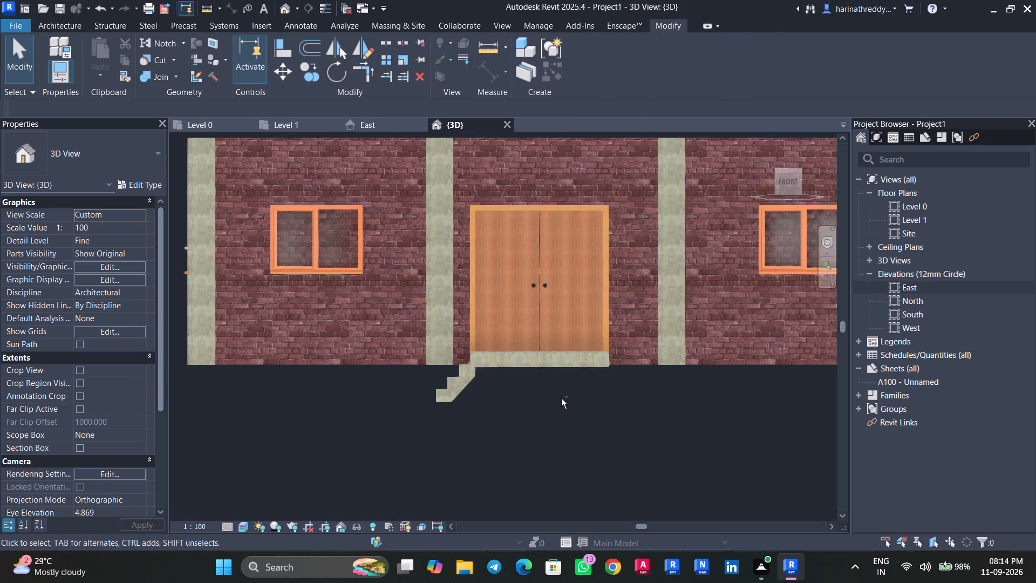
{"action": "middle_click_drag", "start_coordinate": [564, 402], "coordinate": [548, 465], "text": "shift"}
{"action": "scroll", "coordinate": [557, 465], "scroll_direction": "down", "scroll_amount": 4}
{"action": "scroll", "coordinate": [557, 465], "scroll_direction": "up", "scroll_amount": 1}
{"action": "scroll", "coordinate": [557, 456], "scroll_direction": "down", "scroll_amount": 2}
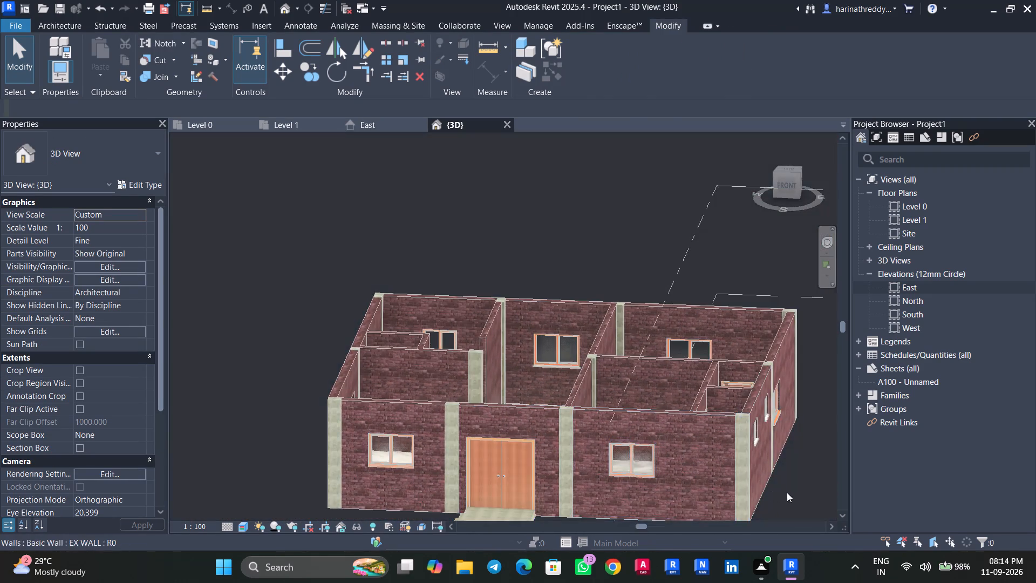
{"action": "middle_click_drag", "start_coordinate": [790, 501], "coordinate": [757, 368]}
{"action": "middle_click_drag", "start_coordinate": [676, 450], "coordinate": [733, 498], "text": "shift"}
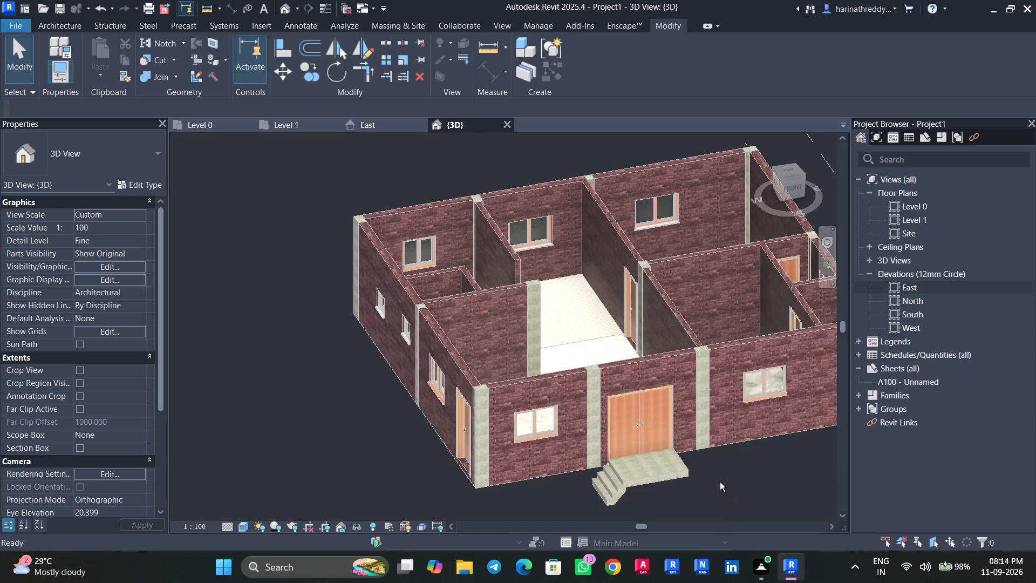
{"action": "middle_click_drag", "start_coordinate": [720, 482], "coordinate": [732, 428], "text": "shift"}
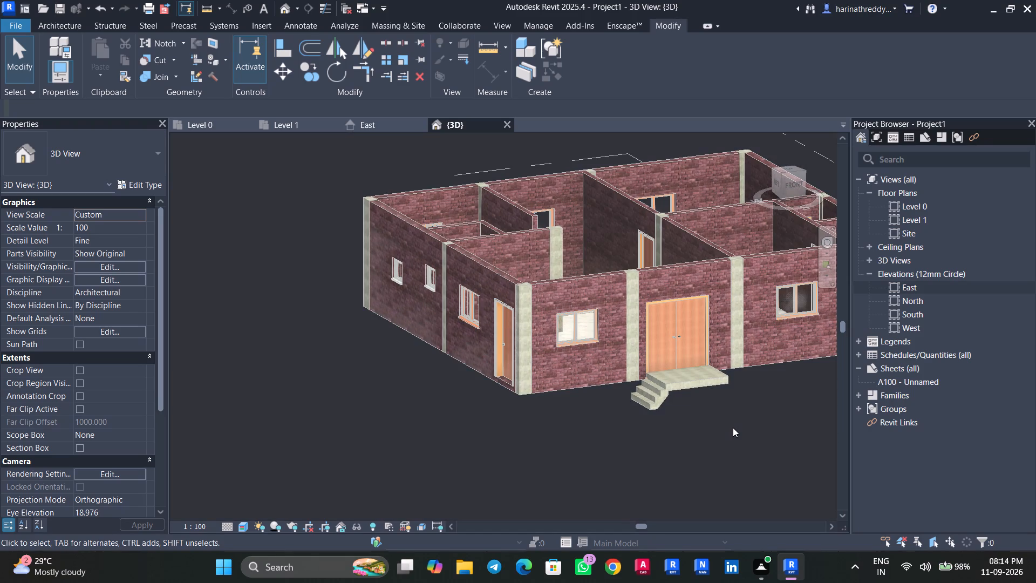
{"action": "scroll", "coordinate": [750, 368], "scroll_direction": "down", "scroll_amount": 4}
{"action": "middle_click_drag", "start_coordinate": [746, 454], "coordinate": [756, 523], "text": "shift"}
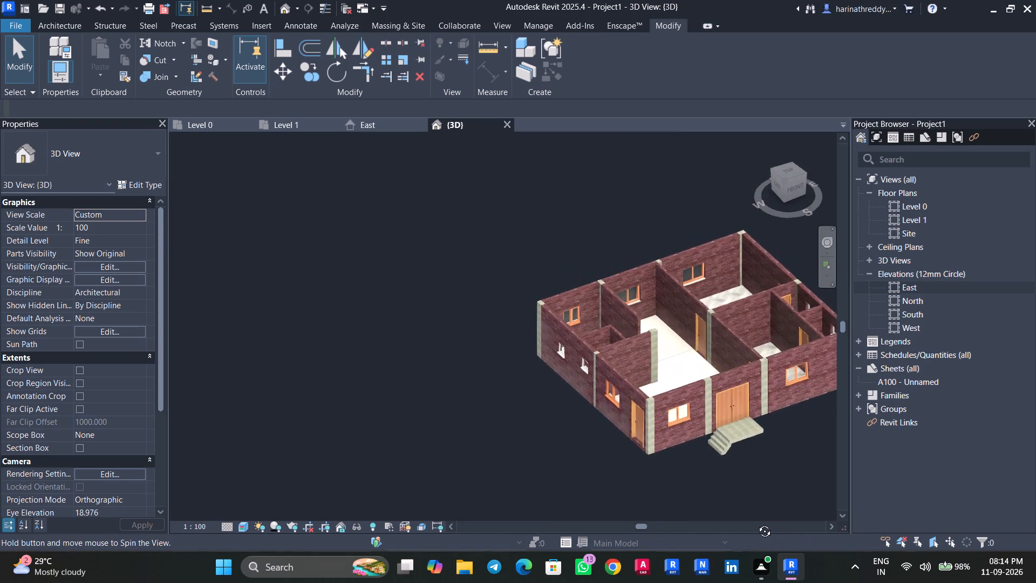
{"action": "middle_click_drag", "start_coordinate": [756, 523], "coordinate": [745, 521], "text": "shift"}
{"action": "left_click", "coordinate": [790, 166]}
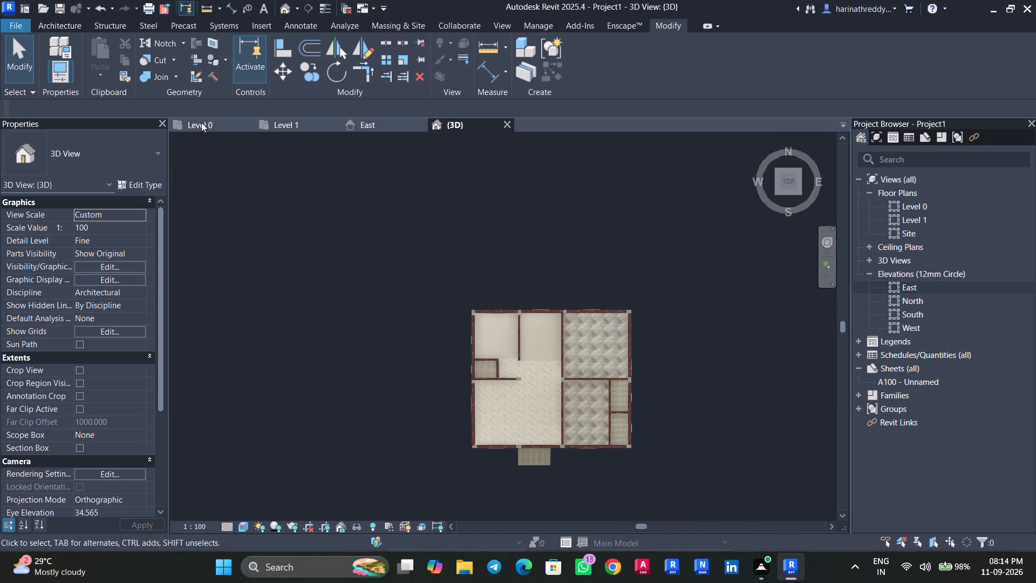
In the Level 0 plan, start a stair with a sketched run and draw a 4' wide rectangular boundary over the D2 landing and steps.
{"action": "left_click", "coordinate": [202, 124]}
{"action": "scroll", "coordinate": [459, 430], "scroll_direction": "down", "scroll_amount": 1}
{"action": "scroll", "coordinate": [459, 430], "scroll_direction": "up", "scroll_amount": 1}
{"action": "scroll", "coordinate": [459, 430], "scroll_direction": "down", "scroll_amount": 6}
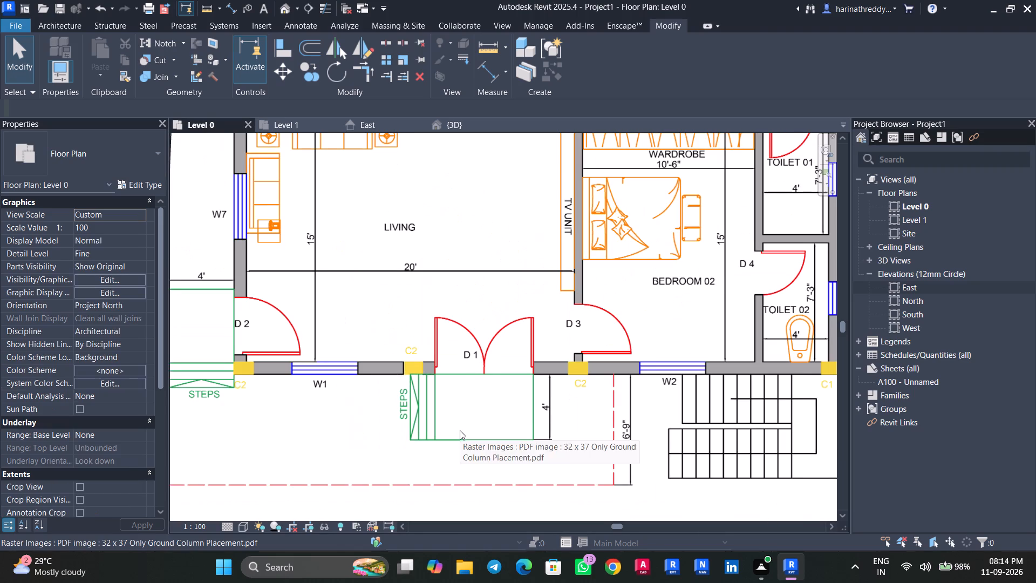
{"action": "middle_click_drag", "start_coordinate": [407, 455], "coordinate": [454, 476]}
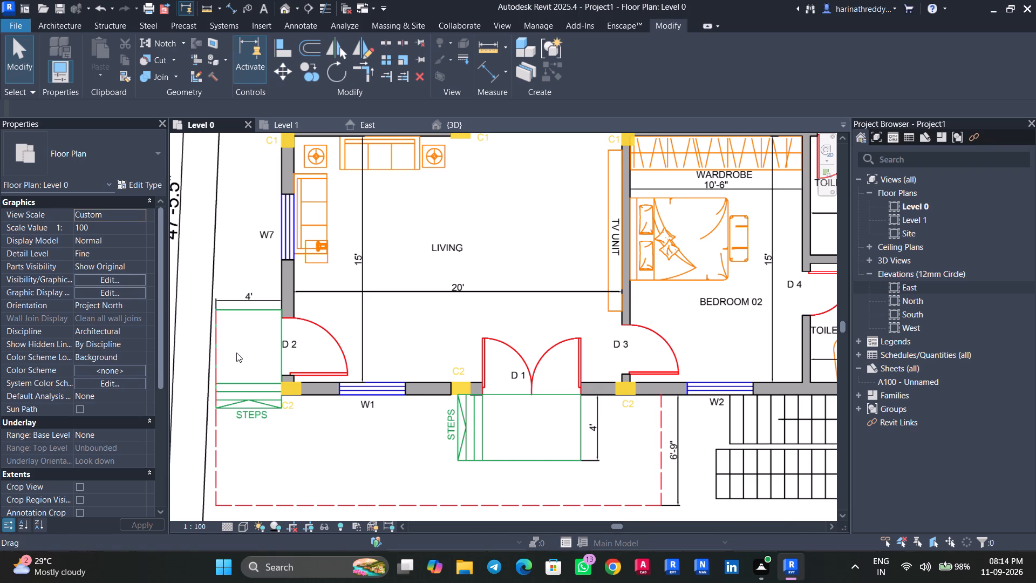
{"action": "scroll", "coordinate": [247, 354], "scroll_direction": "up", "scroll_amount": 4}
{"action": "middle_click_drag", "start_coordinate": [249, 353], "coordinate": [379, 320]}
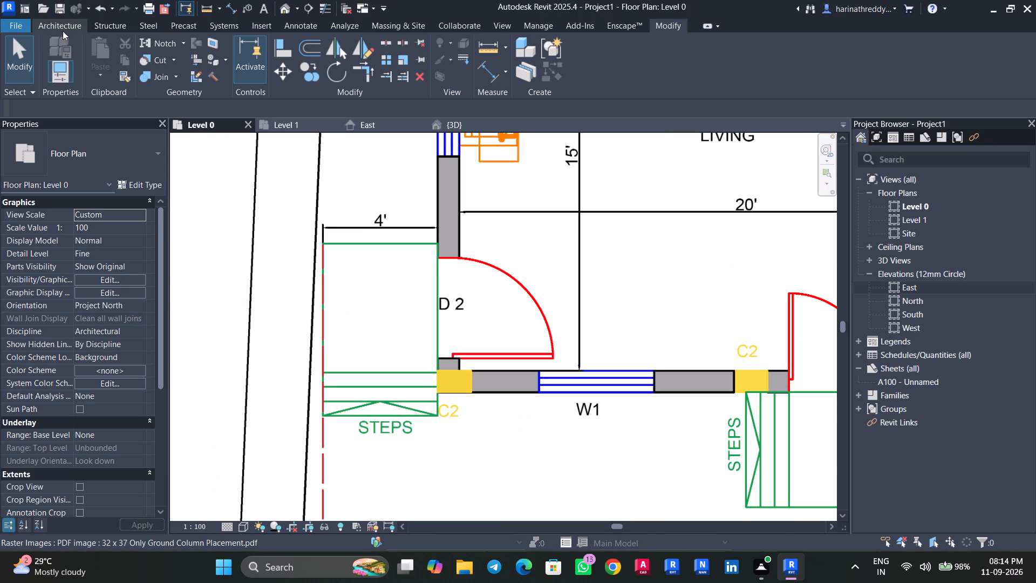
{"action": "left_click", "coordinate": [63, 30]}
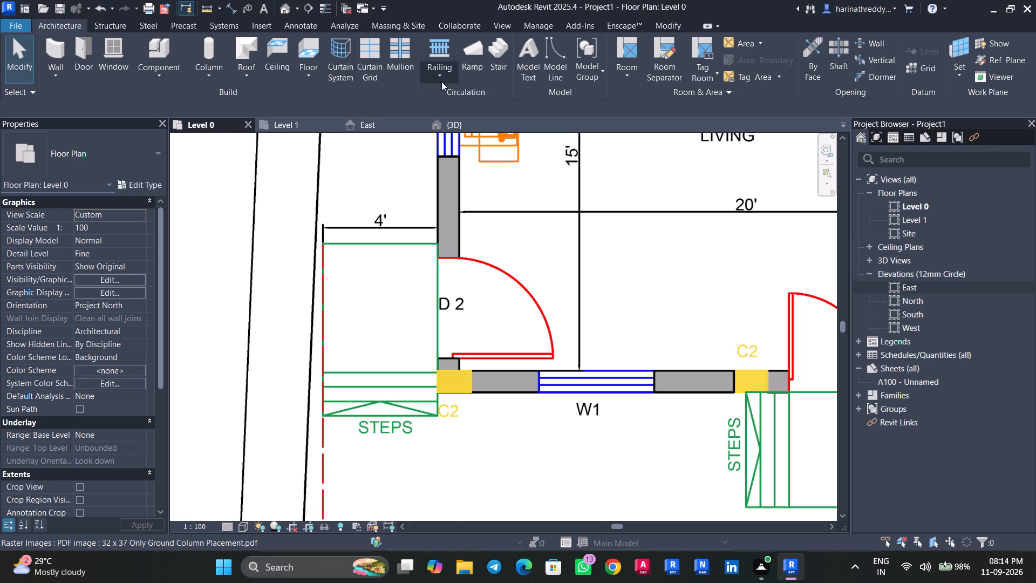
{"action": "left_click", "coordinate": [500, 67]}
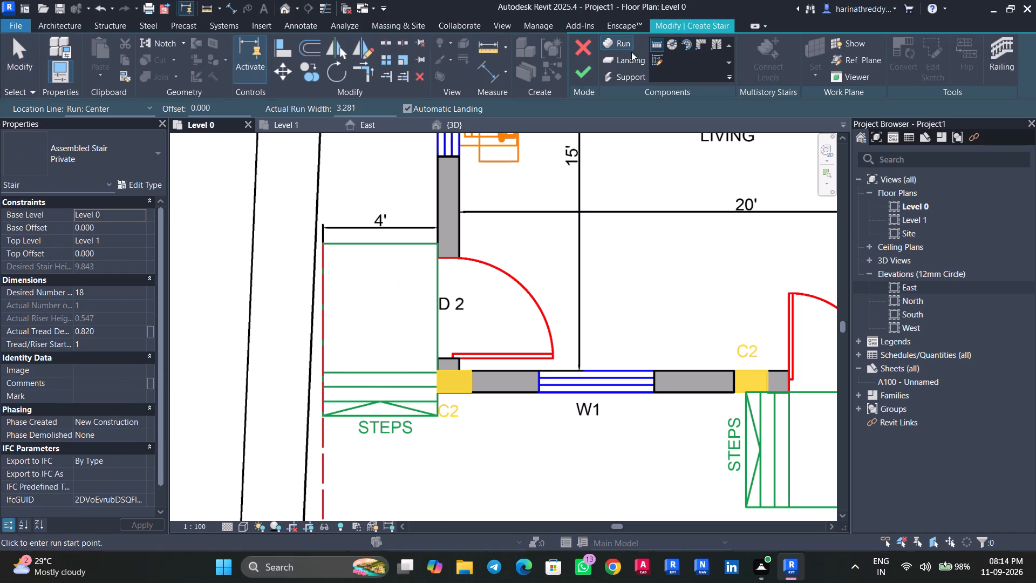
{"action": "left_click", "coordinate": [659, 62]}
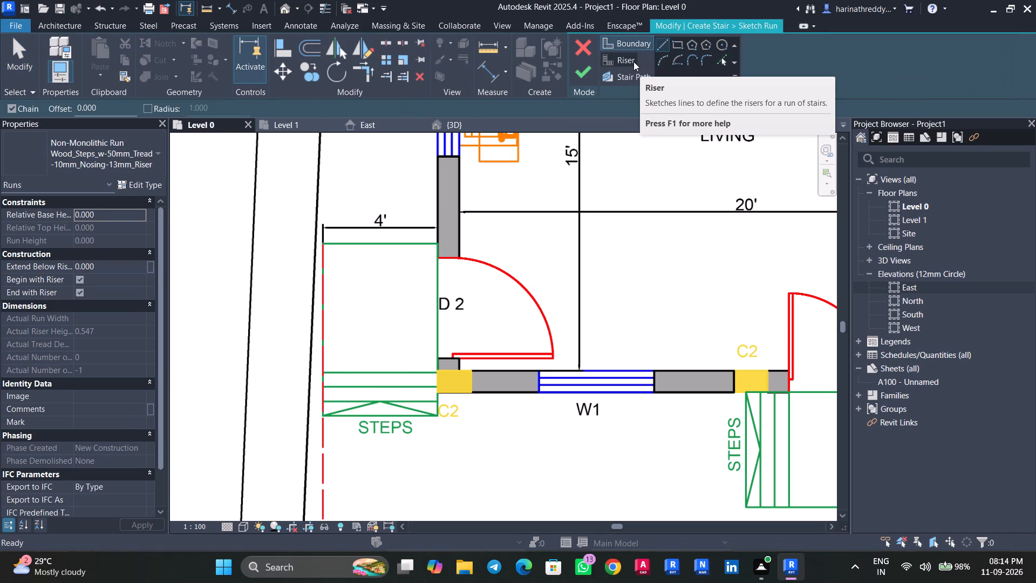
{"action": "left_click", "coordinate": [683, 48]}
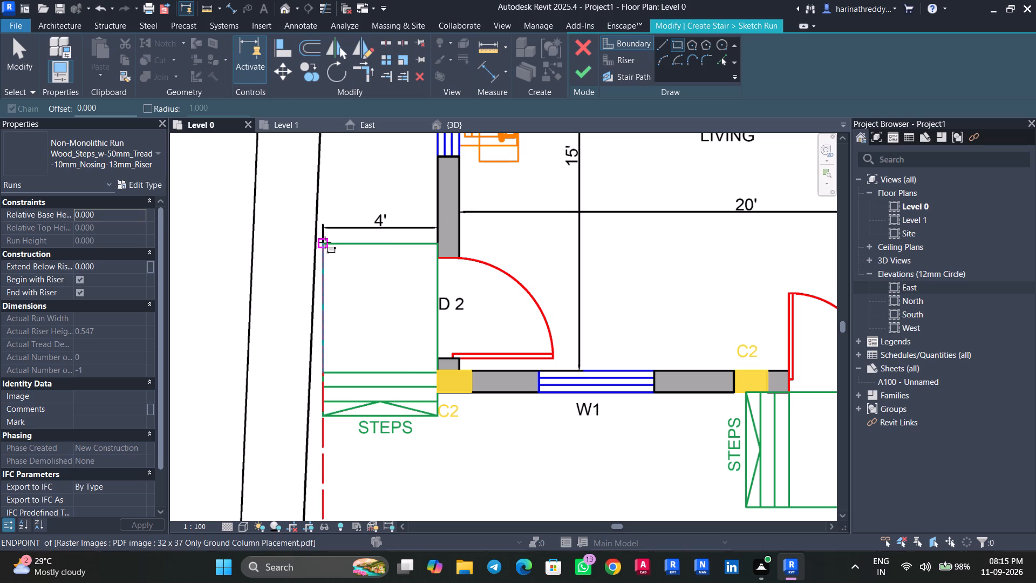
{"action": "left_click", "coordinate": [325, 242]}
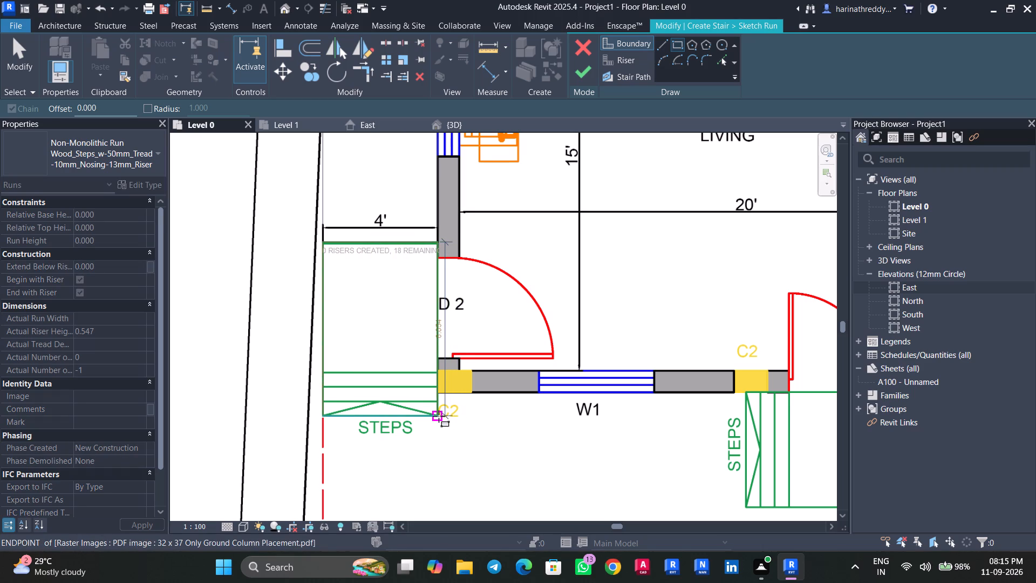
{"action": "left_click", "coordinate": [439, 416]}
{"action": "key", "text": "Escape"}
{"action": "key", "text": "Escape"}
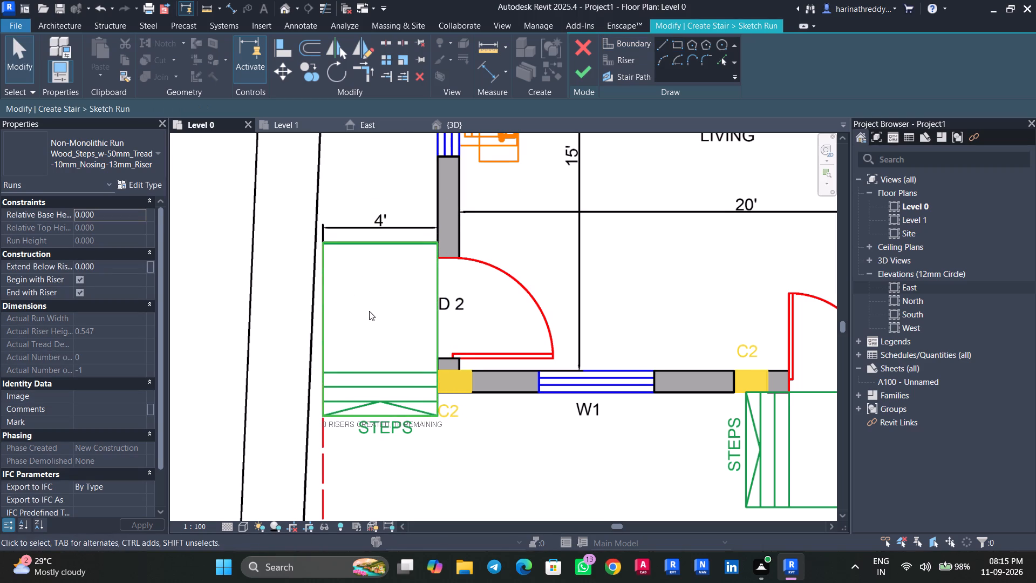
Delete the 4' boundary line along the outer edge of the D2 steps.
{"action": "middle_click_drag", "start_coordinate": [376, 328], "coordinate": [385, 270]}
{"action": "left_click", "coordinate": [617, 65]}
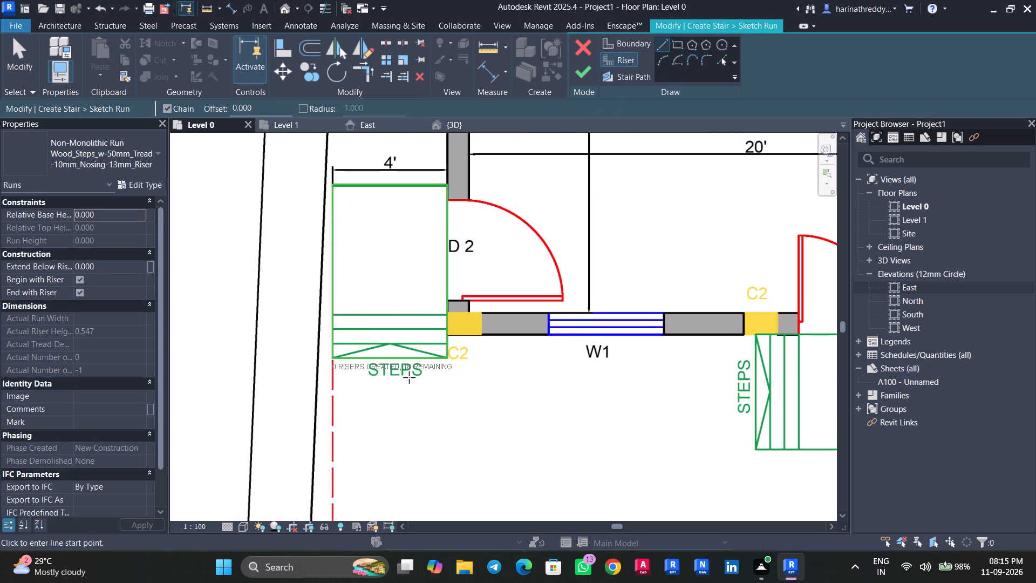
{"action": "scroll", "coordinate": [412, 375], "scroll_direction": "down", "scroll_amount": 2}
{"action": "scroll", "coordinate": [412, 375], "scroll_direction": "up", "scroll_amount": 5}
{"action": "key", "text": "Escape"}
{"action": "key", "text": "Escape"}
{"action": "left_click", "coordinate": [384, 354]}
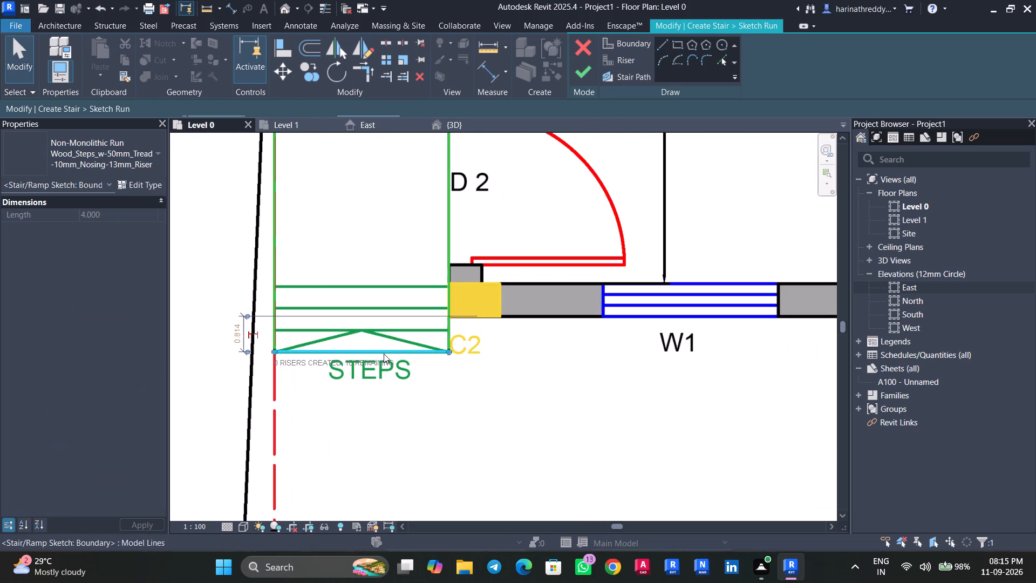
{"action": "key", "text": "Delete"}
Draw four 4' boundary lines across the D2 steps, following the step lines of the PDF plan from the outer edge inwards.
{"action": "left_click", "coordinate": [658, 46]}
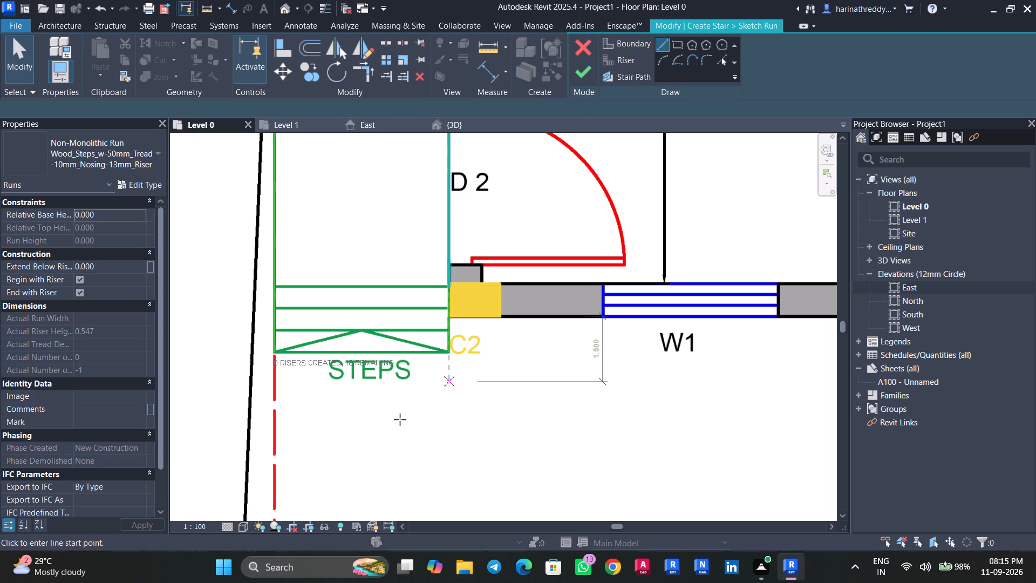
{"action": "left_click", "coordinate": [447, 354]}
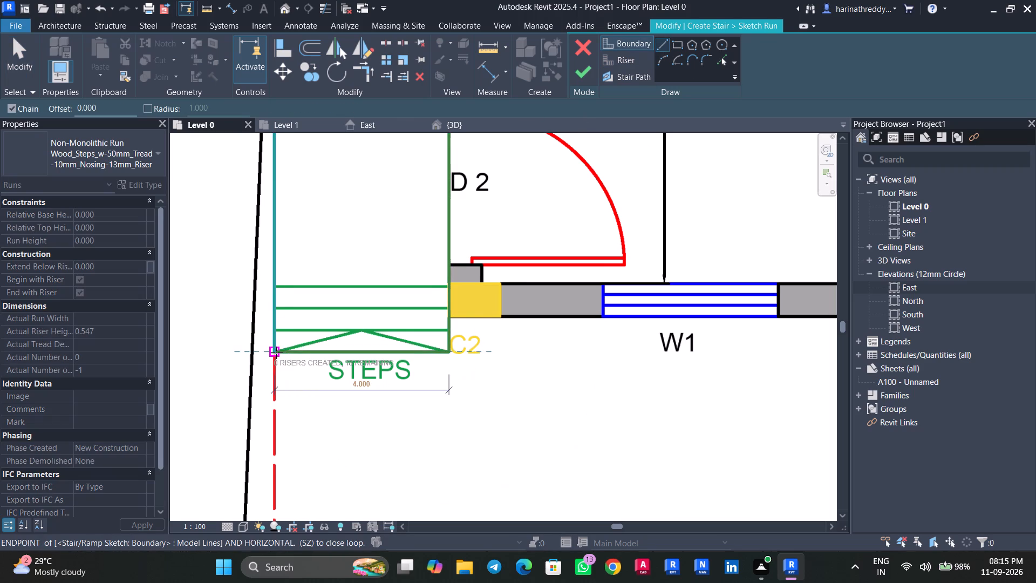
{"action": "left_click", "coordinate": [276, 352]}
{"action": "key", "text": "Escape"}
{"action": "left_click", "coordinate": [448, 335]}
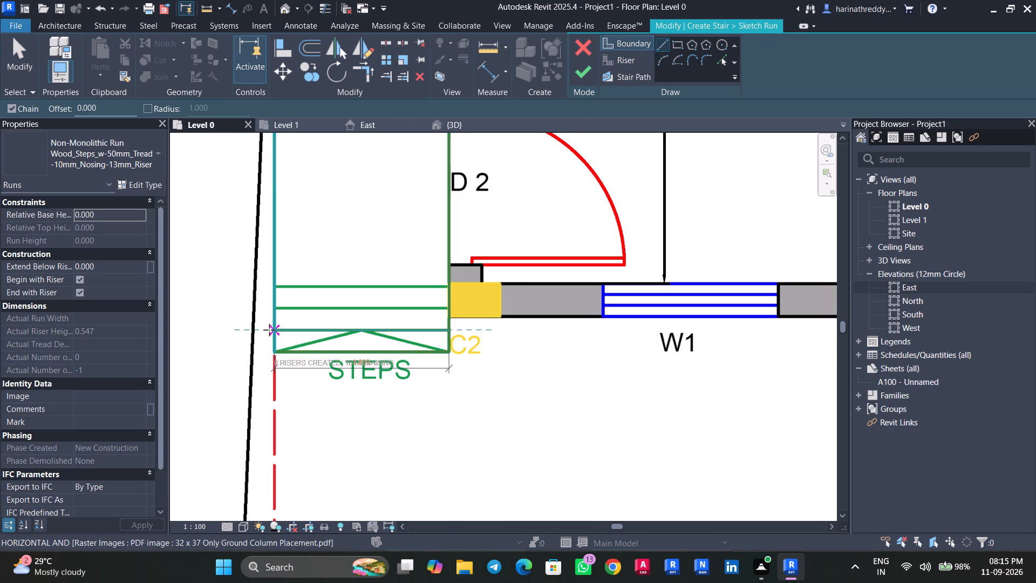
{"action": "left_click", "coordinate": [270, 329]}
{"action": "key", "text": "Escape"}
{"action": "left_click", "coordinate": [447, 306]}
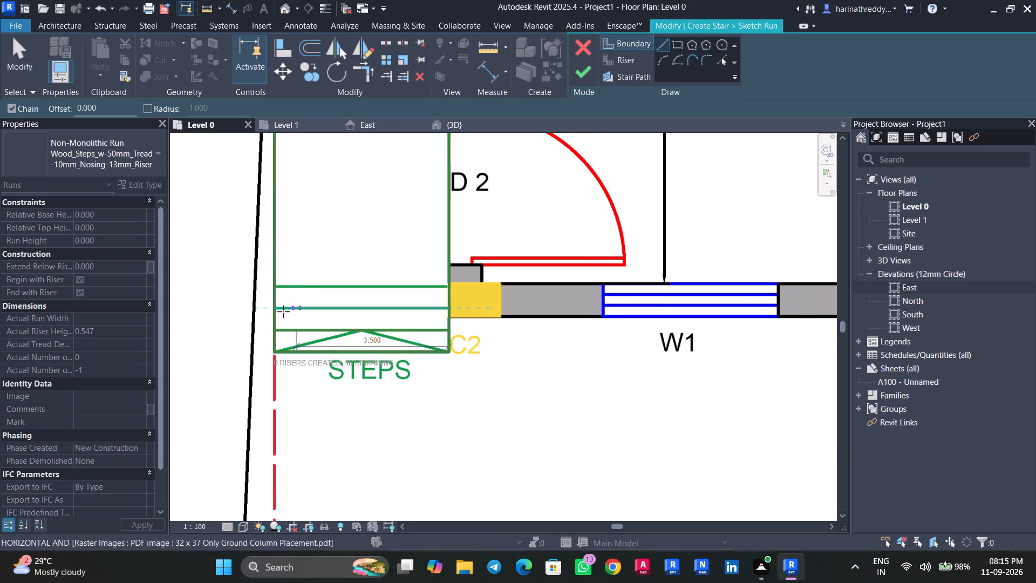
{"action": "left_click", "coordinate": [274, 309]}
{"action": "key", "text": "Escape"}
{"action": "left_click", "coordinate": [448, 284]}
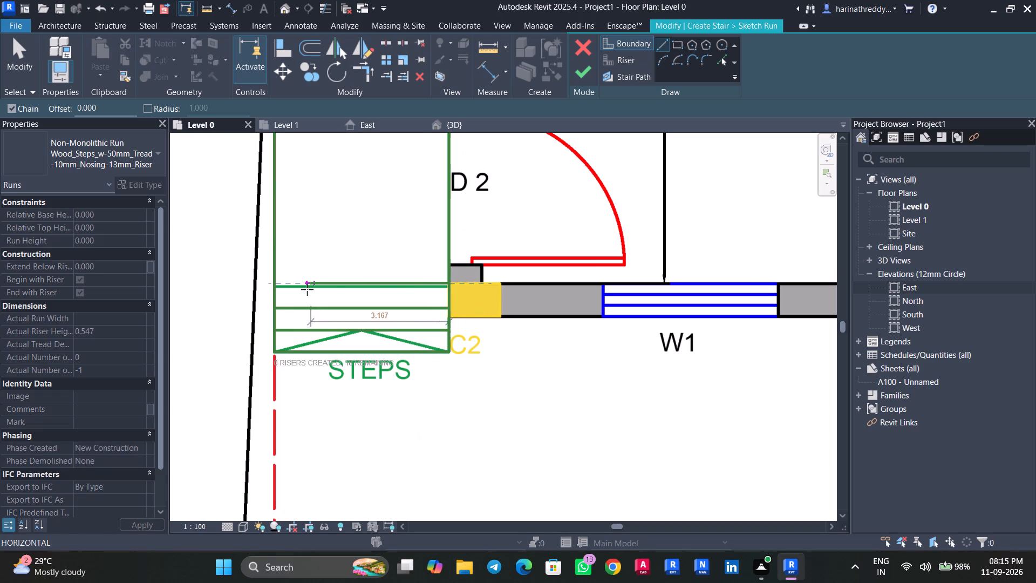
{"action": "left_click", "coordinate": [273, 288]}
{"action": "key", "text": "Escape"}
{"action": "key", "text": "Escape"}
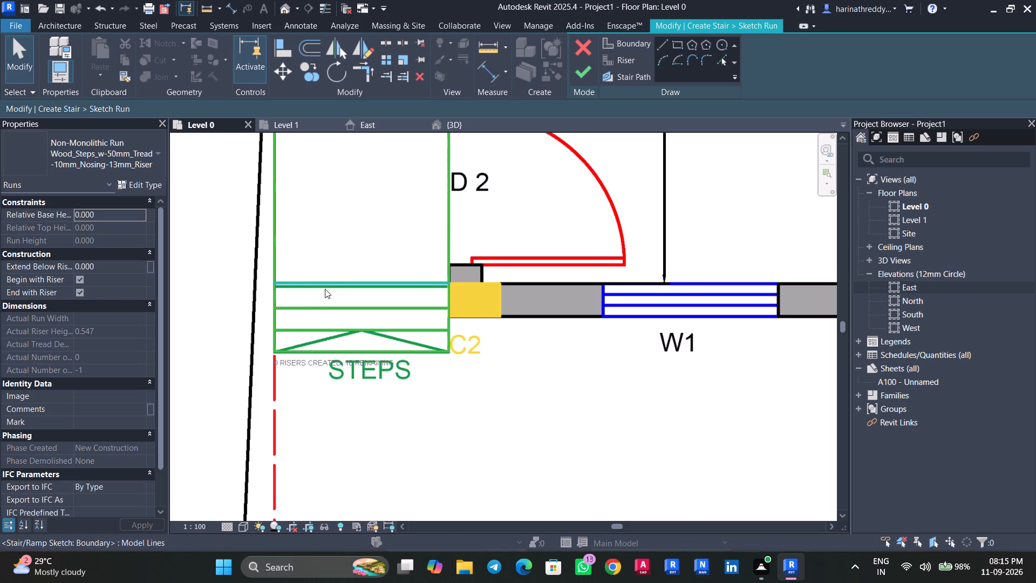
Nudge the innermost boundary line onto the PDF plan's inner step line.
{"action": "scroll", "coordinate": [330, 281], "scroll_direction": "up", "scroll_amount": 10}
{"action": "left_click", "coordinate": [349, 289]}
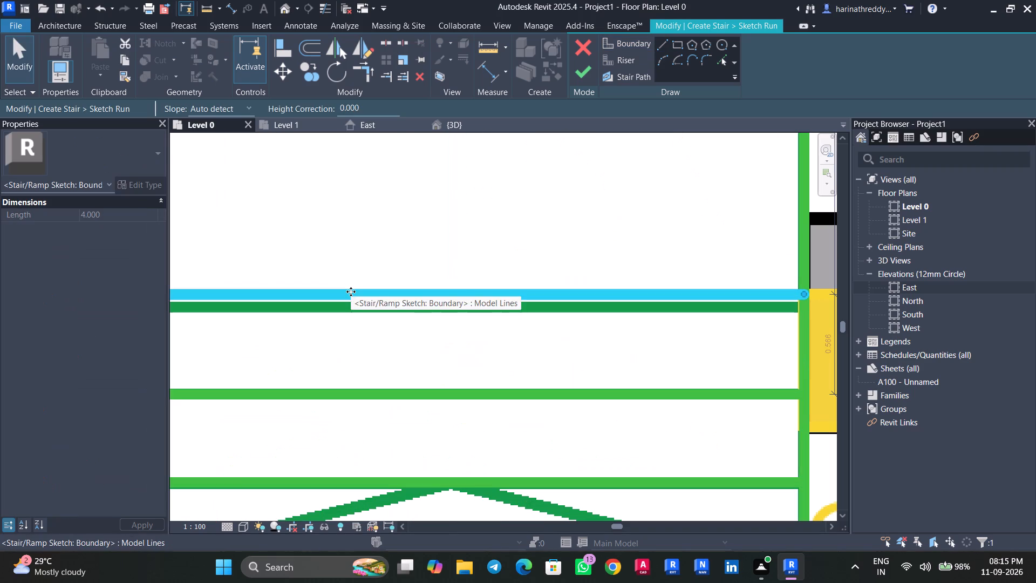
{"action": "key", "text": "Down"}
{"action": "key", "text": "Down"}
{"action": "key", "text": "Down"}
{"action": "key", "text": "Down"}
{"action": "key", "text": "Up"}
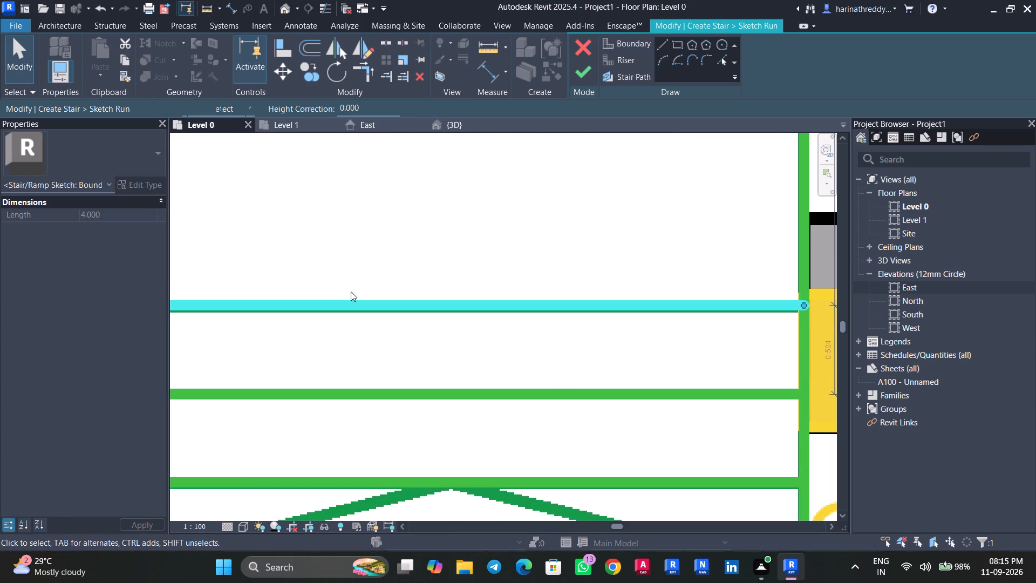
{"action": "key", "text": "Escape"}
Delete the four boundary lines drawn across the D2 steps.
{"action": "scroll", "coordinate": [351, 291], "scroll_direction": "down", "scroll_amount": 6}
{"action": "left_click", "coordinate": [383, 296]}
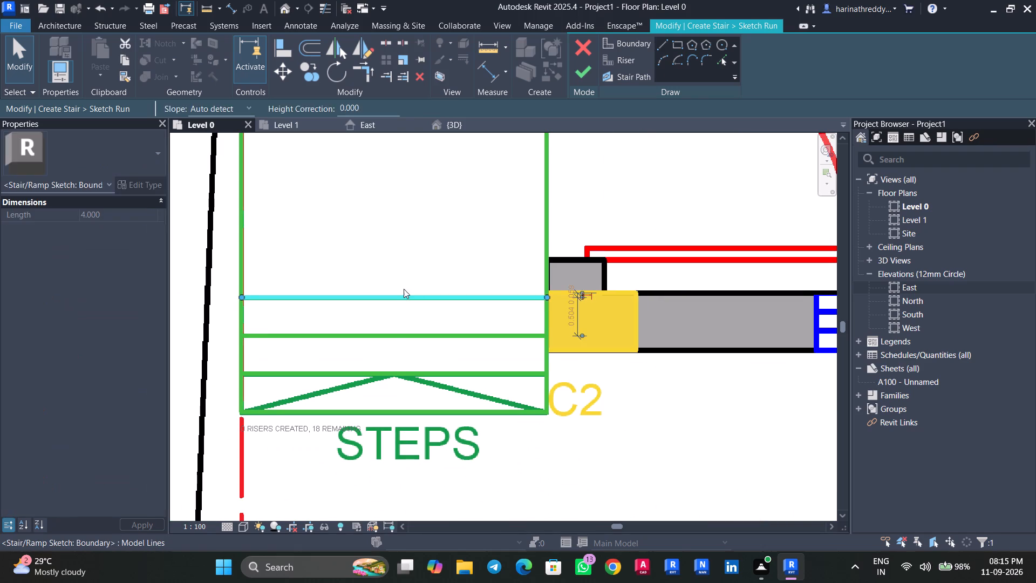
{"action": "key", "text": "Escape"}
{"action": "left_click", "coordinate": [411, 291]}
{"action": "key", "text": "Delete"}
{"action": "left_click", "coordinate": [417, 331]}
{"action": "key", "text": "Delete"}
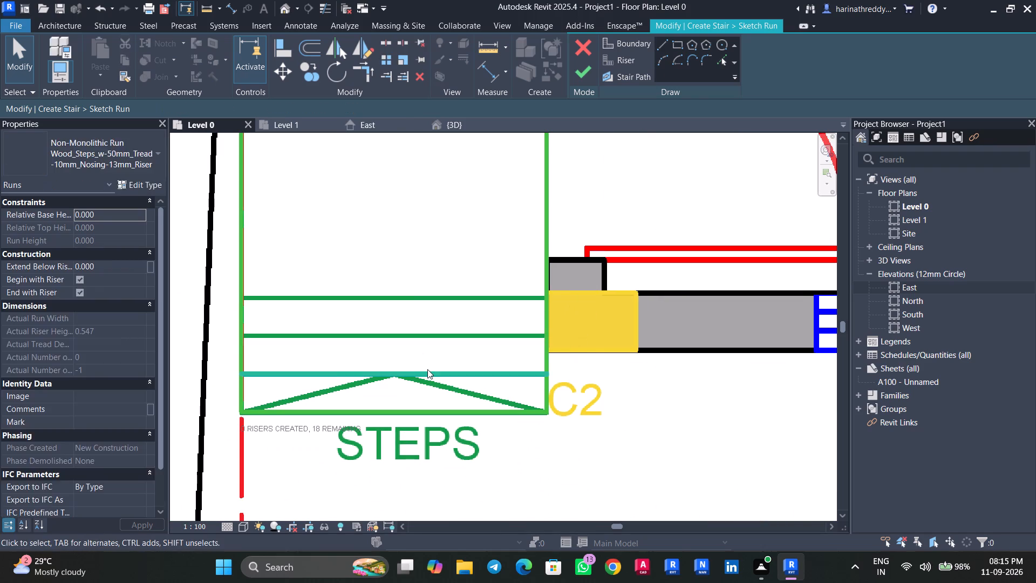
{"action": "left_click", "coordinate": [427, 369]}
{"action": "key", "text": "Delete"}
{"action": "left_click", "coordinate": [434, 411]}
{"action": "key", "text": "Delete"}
Sketch four 4' wide riser lines across the D2 steps, tracing the PDF step lines from the outer edge to the landing.
{"action": "left_click", "coordinate": [625, 67]}
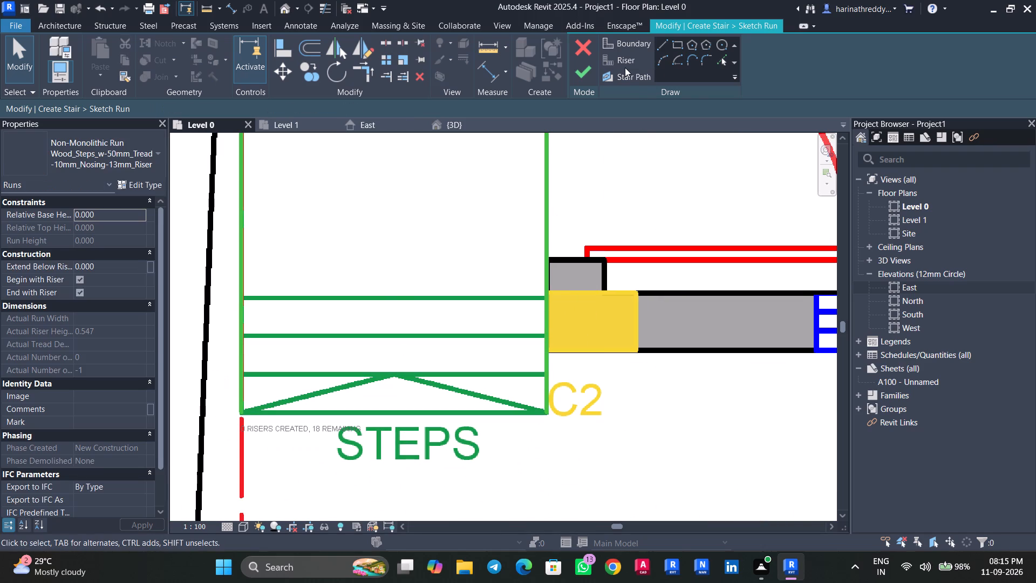
{"action": "left_click", "coordinate": [624, 61]}
{"action": "left_click", "coordinate": [546, 414]}
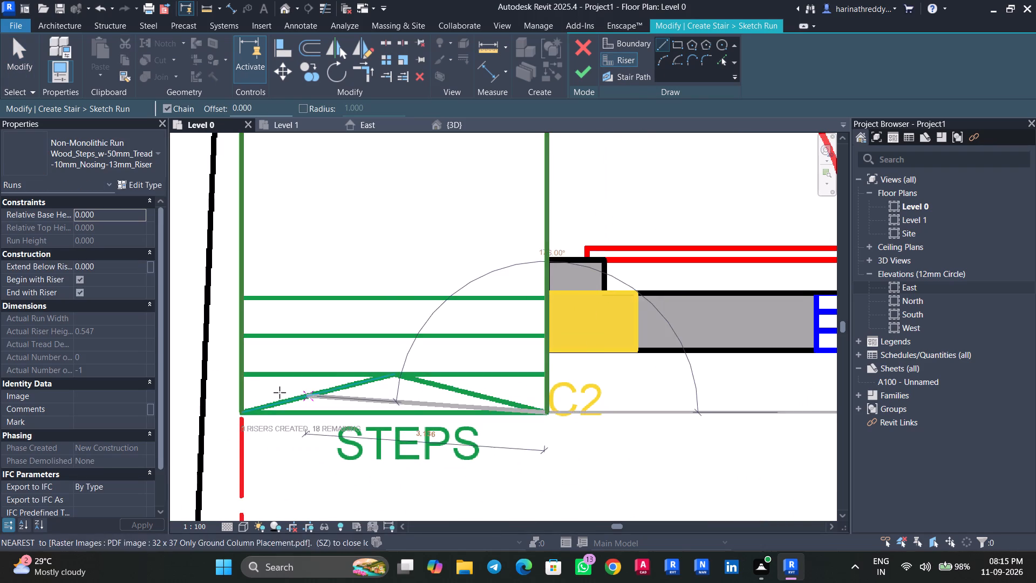
{"action": "left_click", "coordinate": [243, 417]}
{"action": "key", "text": "Escape"}
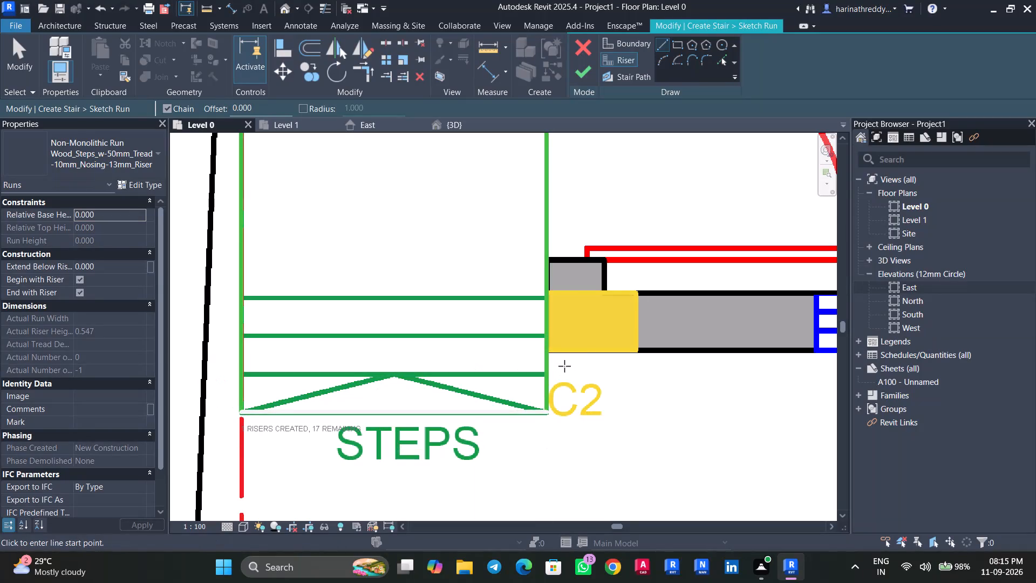
{"action": "left_click", "coordinate": [548, 372]}
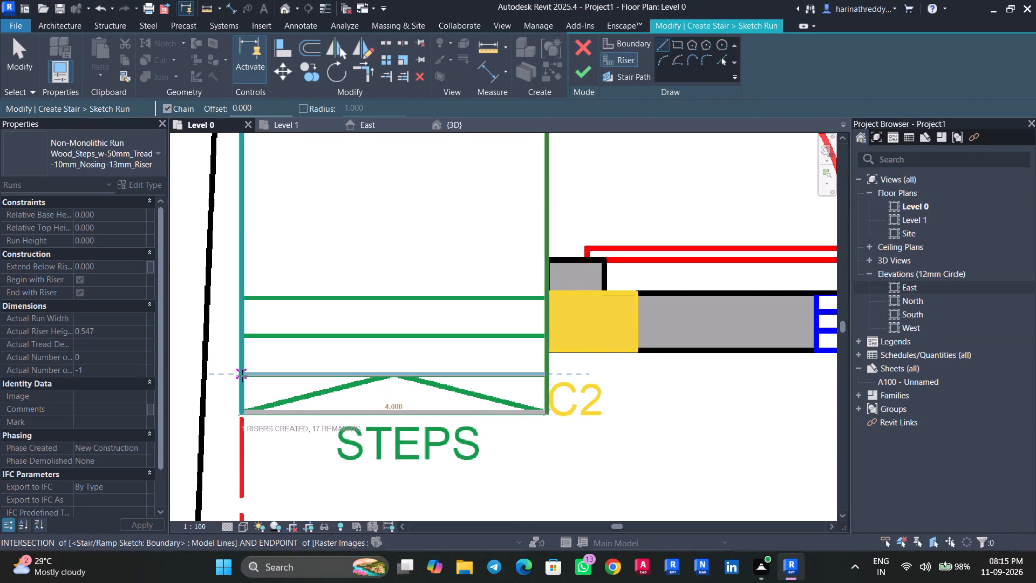
{"action": "left_click", "coordinate": [242, 376]}
{"action": "key", "text": "Escape"}
{"action": "left_click", "coordinate": [544, 335]}
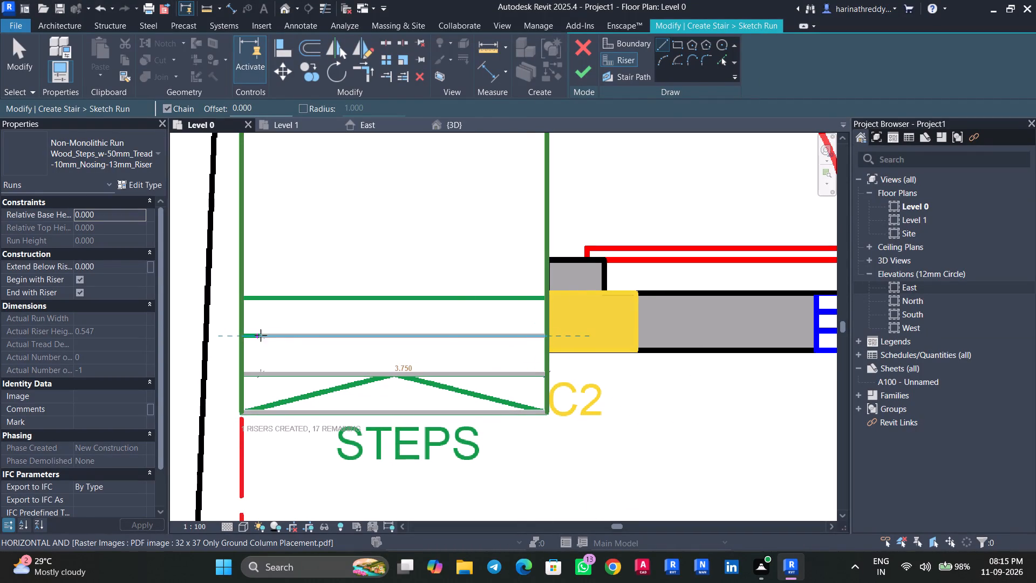
{"action": "left_click", "coordinate": [241, 335]}
{"action": "key", "text": "Escape"}
{"action": "left_click", "coordinate": [545, 301]}
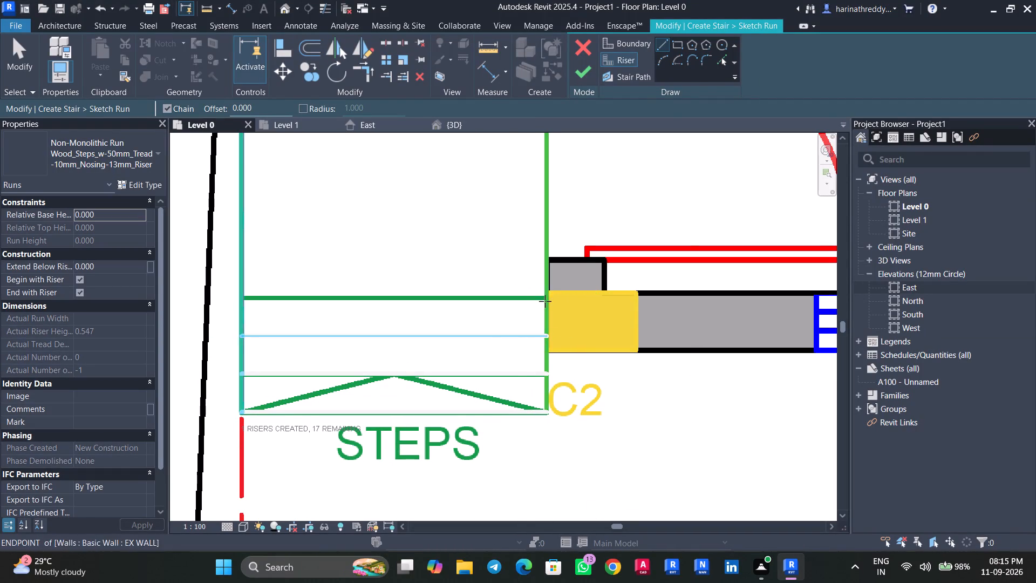
{"action": "left_click", "coordinate": [239, 297]}
{"action": "key", "text": "Escape"}
Draw the stair path from the midpoint of the outermost D2 riser to the innermost riser and try to finish the run sketch.
{"action": "left_click", "coordinate": [633, 71]}
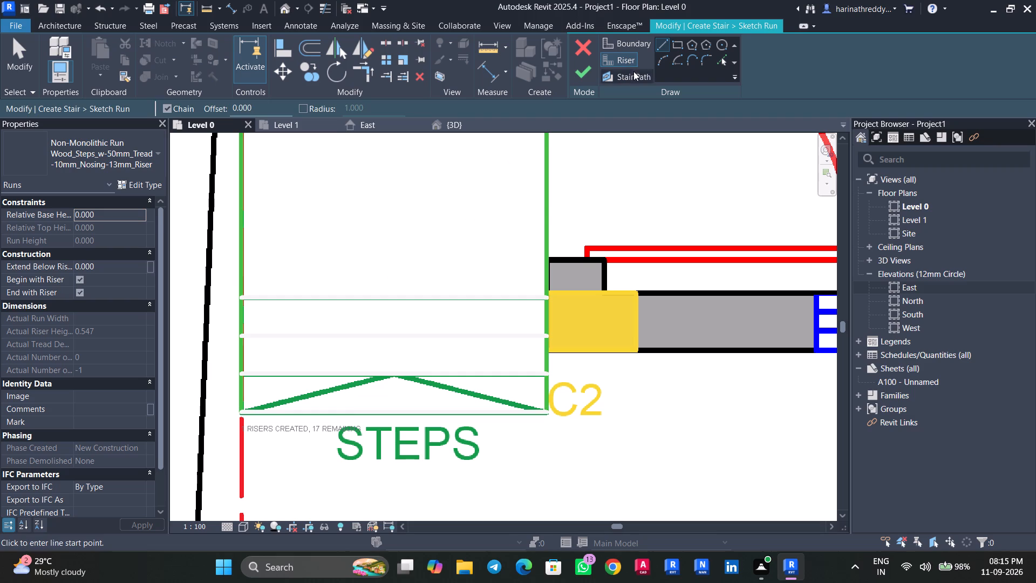
{"action": "left_click", "coordinate": [397, 412]}
{"action": "left_click", "coordinate": [394, 300]}
{"action": "key", "text": "Escape"}
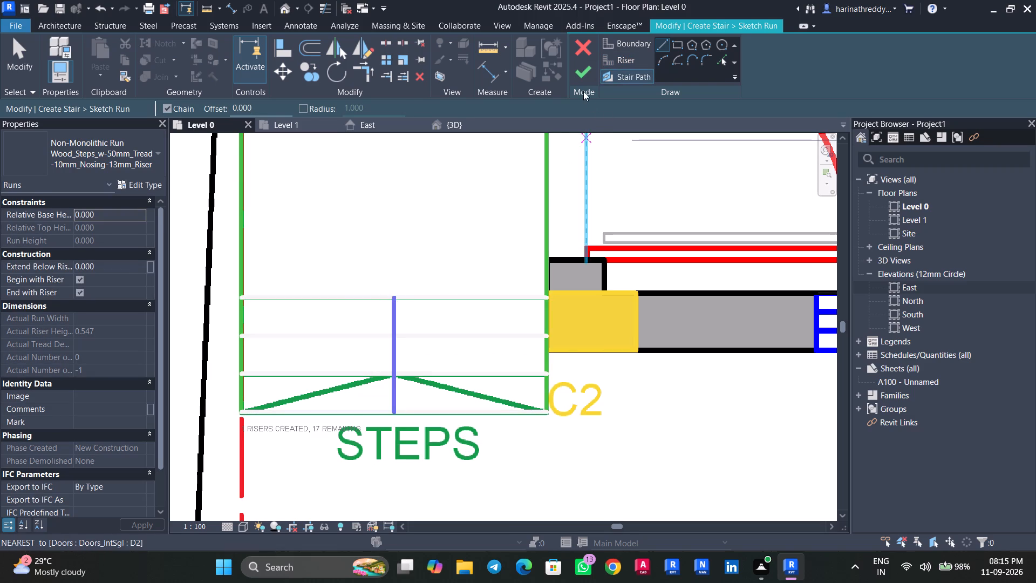
{"action": "left_click", "coordinate": [582, 76]}
{"action": "scroll", "coordinate": [410, 338], "scroll_direction": "down", "scroll_amount": 8}
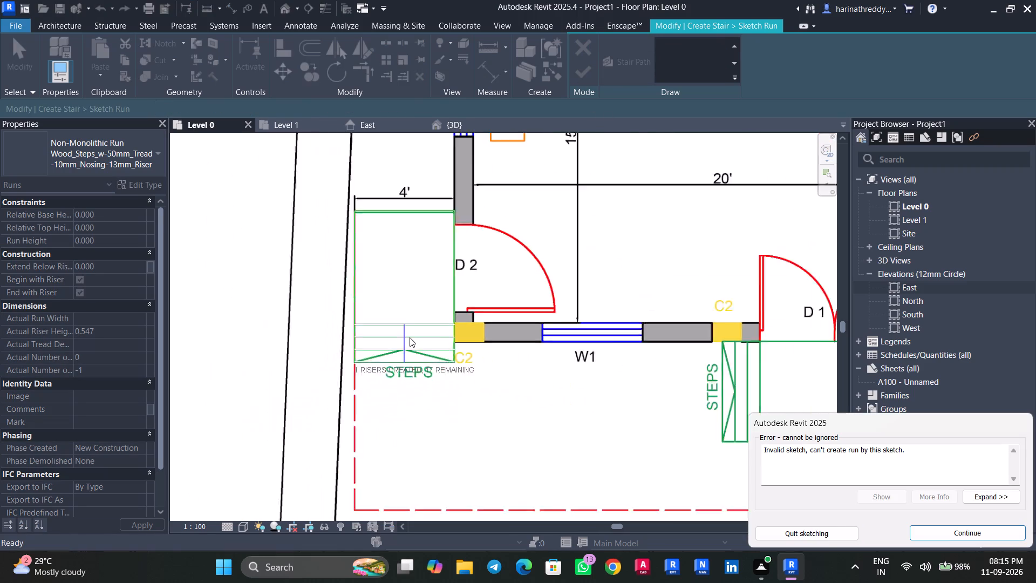
{"action": "scroll", "coordinate": [410, 337], "scroll_direction": "down", "scroll_amount": 2}
{"action": "scroll", "coordinate": [410, 337], "scroll_direction": "up", "scroll_amount": 1}
{"action": "scroll", "coordinate": [410, 337], "scroll_direction": "down", "scroll_amount": 1}
{"action": "scroll", "coordinate": [410, 337], "scroll_direction": "up", "scroll_amount": 6}
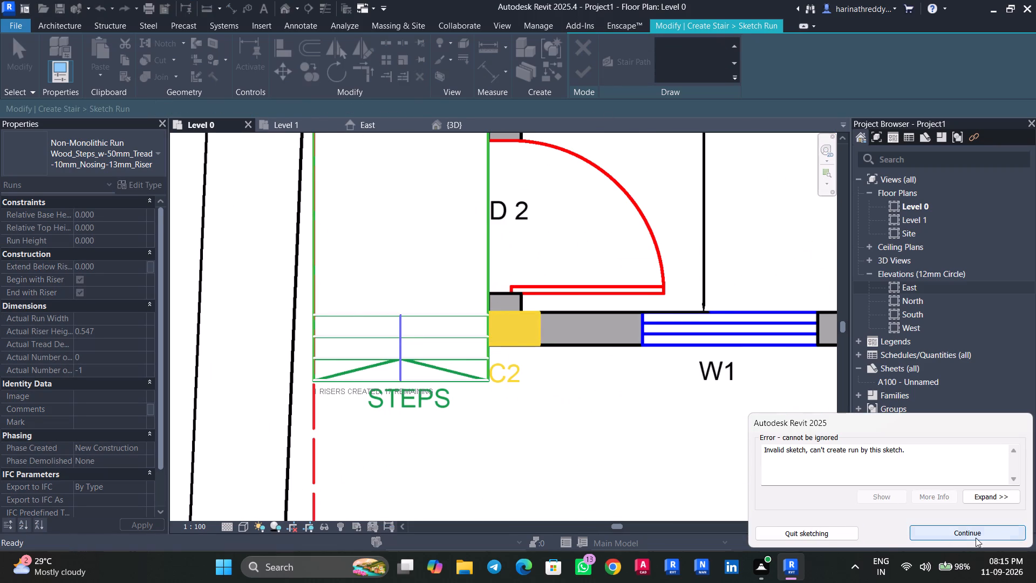
{"action": "left_click", "coordinate": [976, 538]}
Delete the 4' boundary line at the far end of the D2 landing and finish the run sketch.
{"action": "key", "text": "Escape"}
{"action": "scroll", "coordinate": [433, 210], "scroll_direction": "up", "scroll_amount": 1}
{"action": "middle_click_drag", "start_coordinate": [433, 230], "coordinate": [437, 364]}
{"action": "key", "text": "Escape"}
{"action": "left_click", "coordinate": [405, 238]}
{"action": "scroll", "coordinate": [405, 238], "scroll_direction": "up", "scroll_amount": 4}
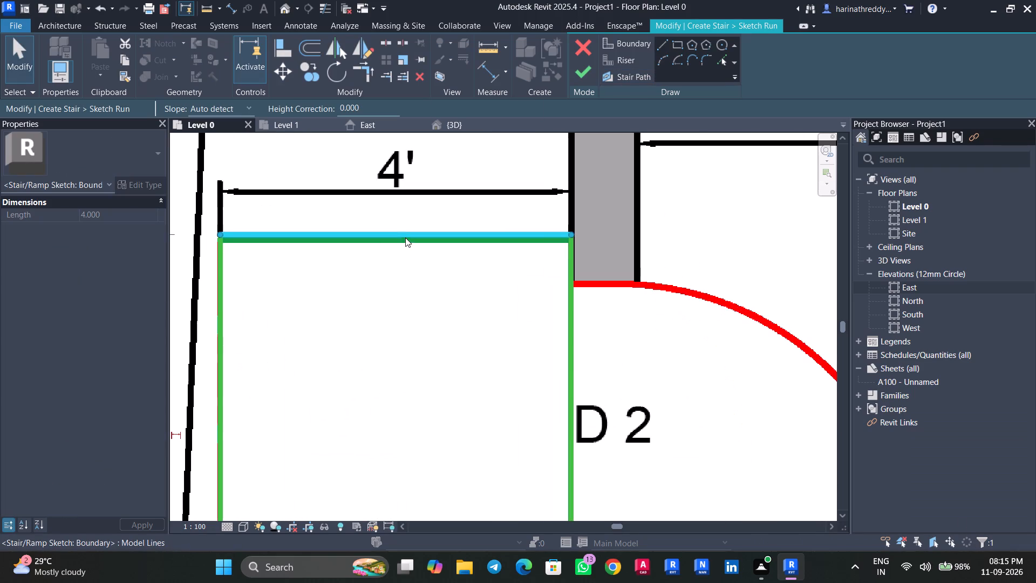
{"action": "key", "text": "Down"}
{"action": "key", "text": "Down"}
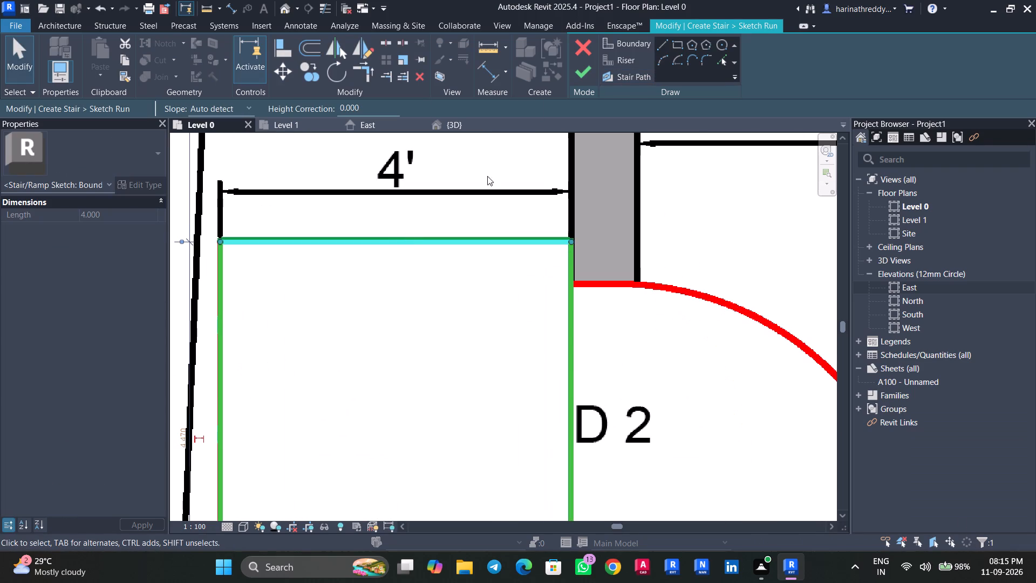
{"action": "left_click", "coordinate": [572, 80]}
{"action": "key", "text": "Escape"}
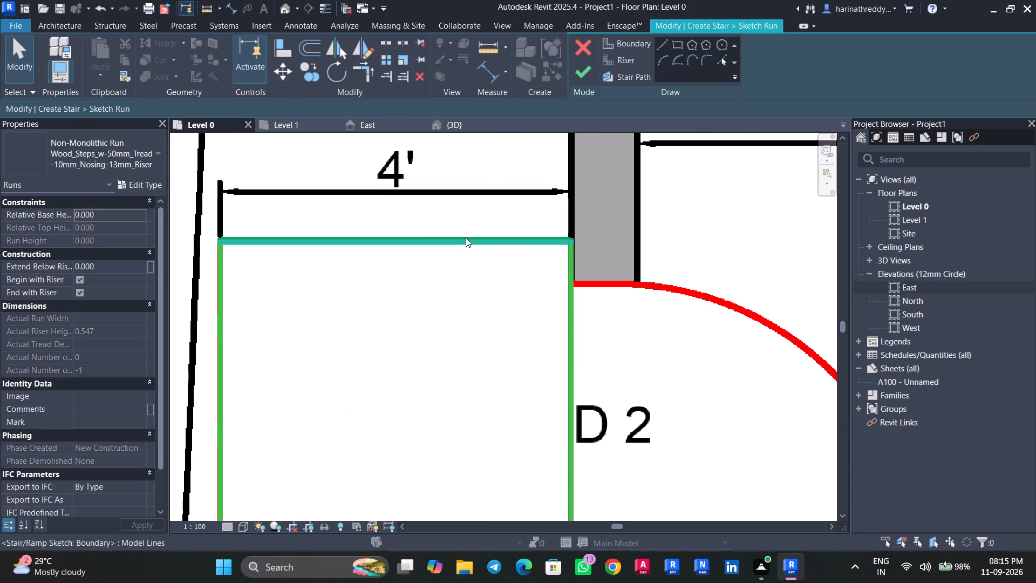
{"action": "left_click", "coordinate": [466, 238]}
{"action": "key", "text": "Delete"}
{"action": "left_click", "coordinate": [585, 72]}
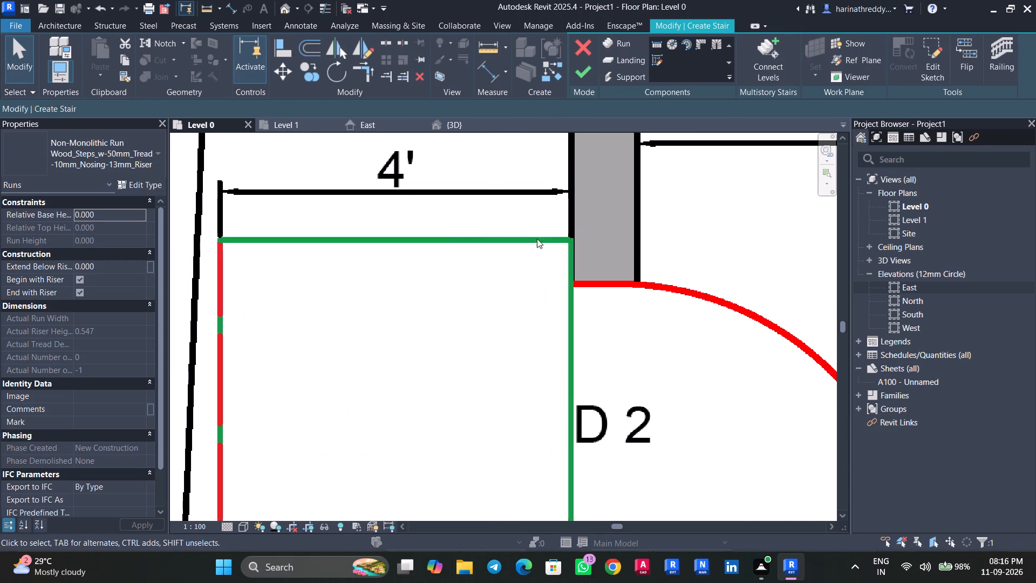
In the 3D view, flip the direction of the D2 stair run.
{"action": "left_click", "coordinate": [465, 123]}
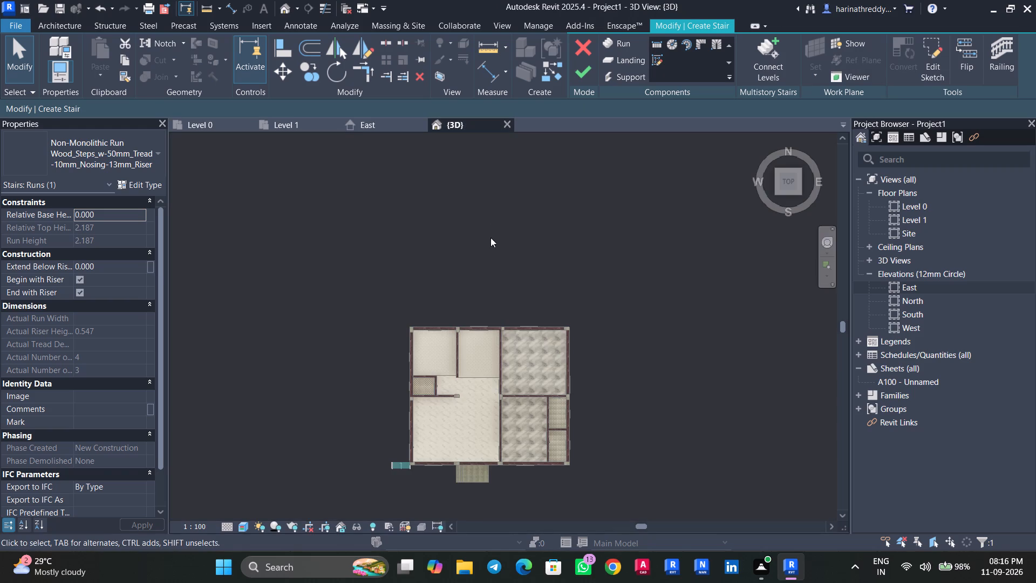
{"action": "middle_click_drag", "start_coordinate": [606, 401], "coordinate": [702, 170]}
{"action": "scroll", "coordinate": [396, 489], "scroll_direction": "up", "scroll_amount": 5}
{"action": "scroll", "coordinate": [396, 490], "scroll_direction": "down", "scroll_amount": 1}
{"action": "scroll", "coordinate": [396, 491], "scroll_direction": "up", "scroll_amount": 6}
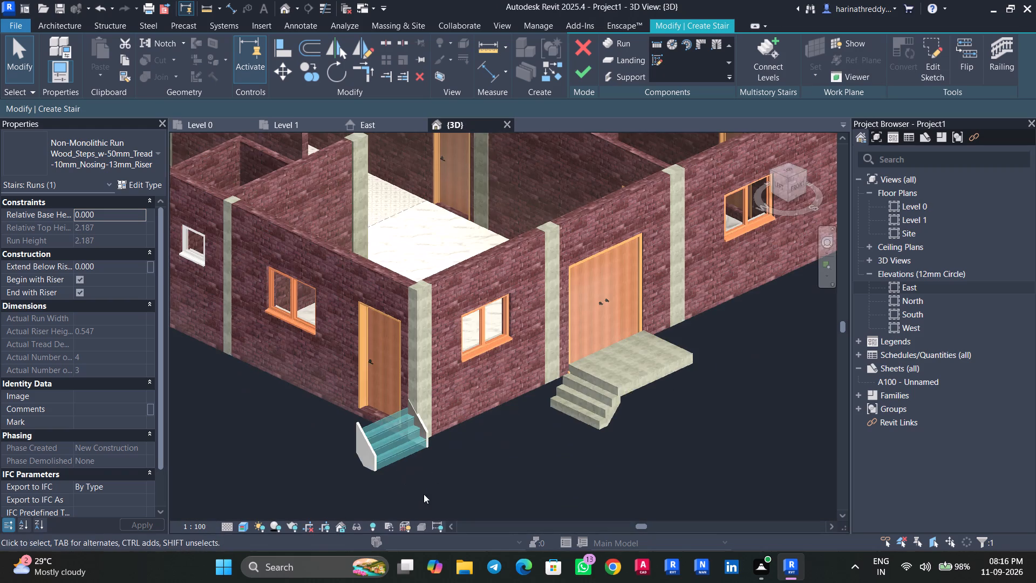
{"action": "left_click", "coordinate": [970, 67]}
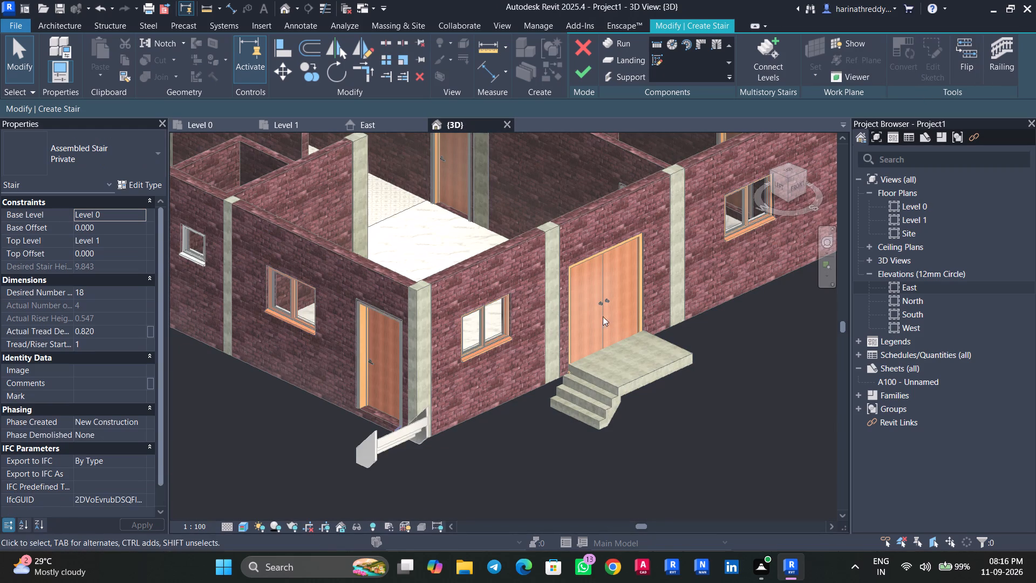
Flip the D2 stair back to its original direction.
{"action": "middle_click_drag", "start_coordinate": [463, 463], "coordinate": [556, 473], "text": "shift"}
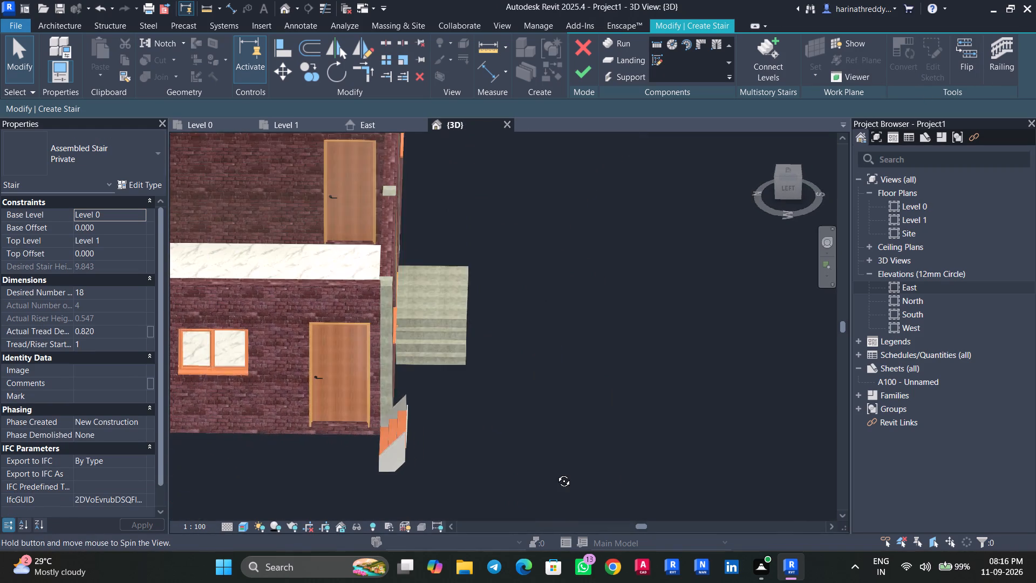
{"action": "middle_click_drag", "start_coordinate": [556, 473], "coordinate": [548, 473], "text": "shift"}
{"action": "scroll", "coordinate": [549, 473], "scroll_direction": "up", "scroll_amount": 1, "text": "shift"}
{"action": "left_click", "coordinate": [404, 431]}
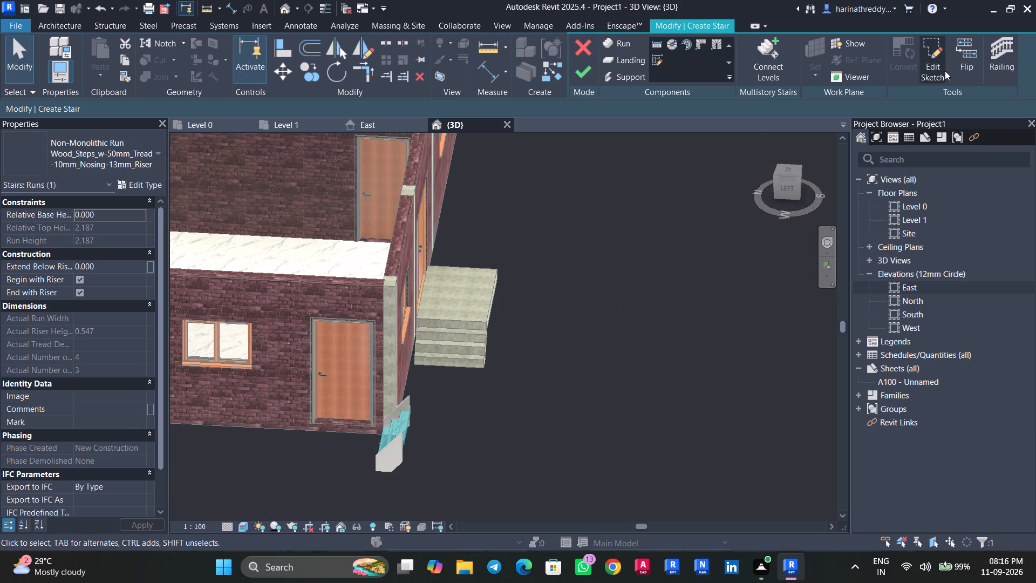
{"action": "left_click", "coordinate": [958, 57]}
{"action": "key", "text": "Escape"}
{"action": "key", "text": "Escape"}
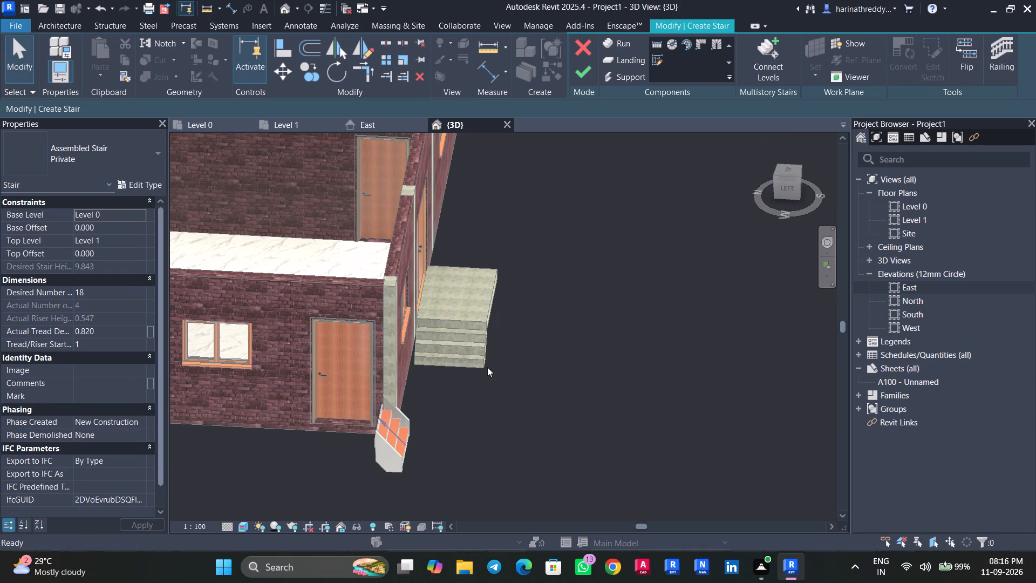
On the Level 0 plan, sketch a rectangular landing of 4.000 by about 4.563 outside door D2 and finish the landing sketch.
{"action": "scroll", "coordinate": [402, 441], "scroll_direction": "up", "scroll_amount": 5}
{"action": "middle_click_drag", "start_coordinate": [526, 447], "coordinate": [451, 428], "text": "shift"}
{"action": "left_click", "coordinate": [408, 444]}
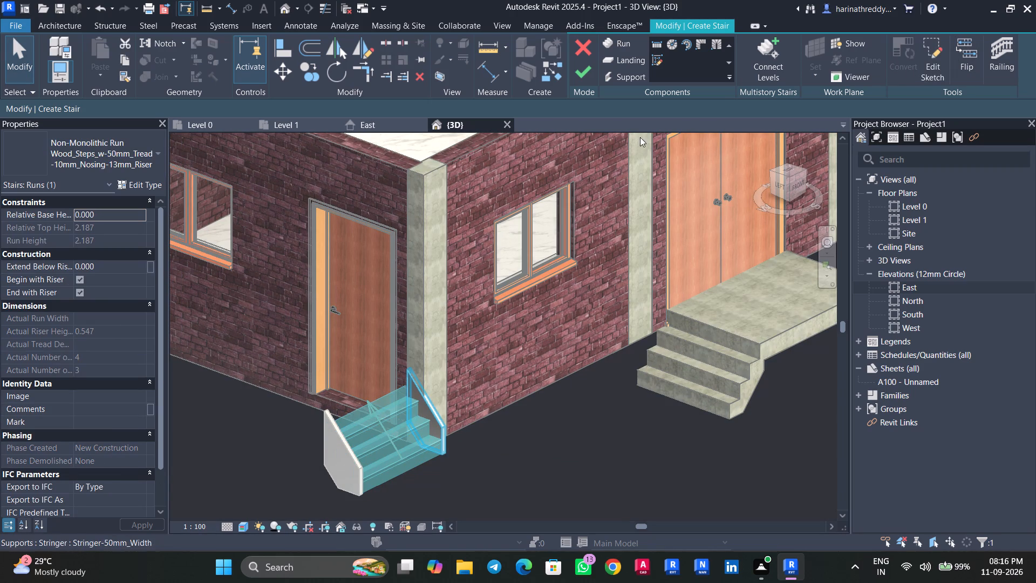
{"action": "left_click", "coordinate": [629, 63]}
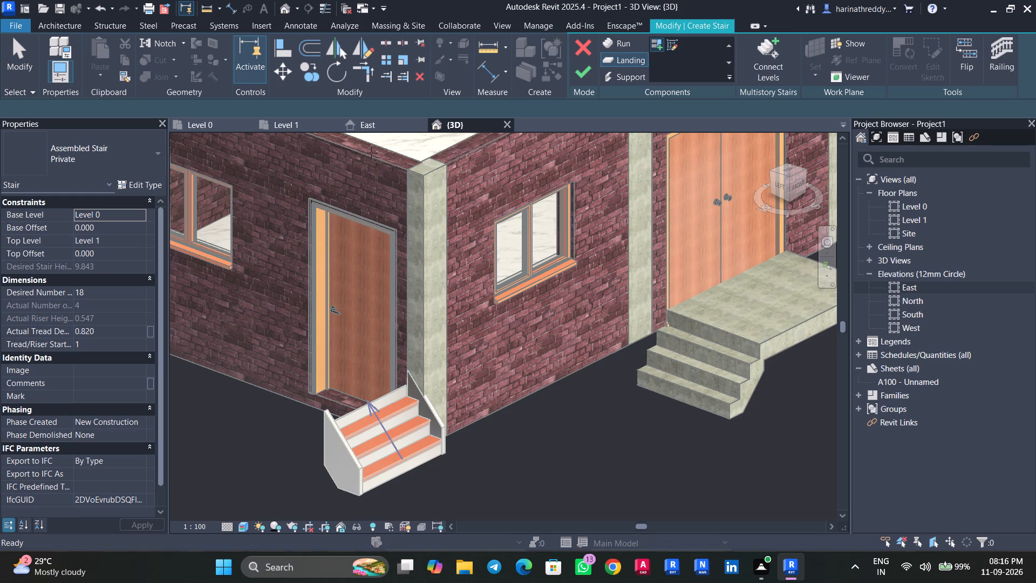
{"action": "left_click", "coordinate": [213, 126]}
{"action": "scroll", "coordinate": [476, 368], "scroll_direction": "down", "scroll_amount": 8}
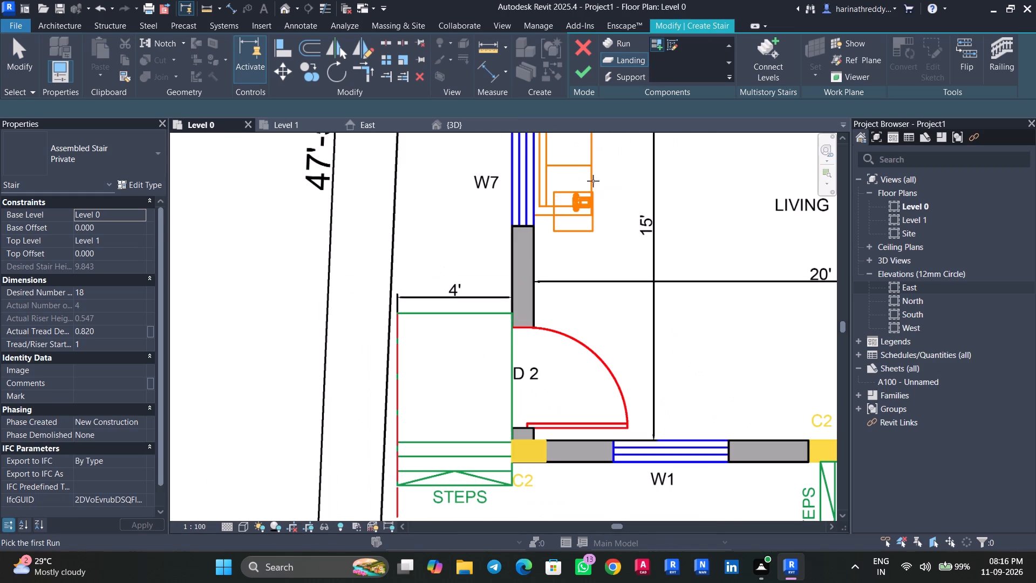
{"action": "left_click", "coordinate": [673, 49]}
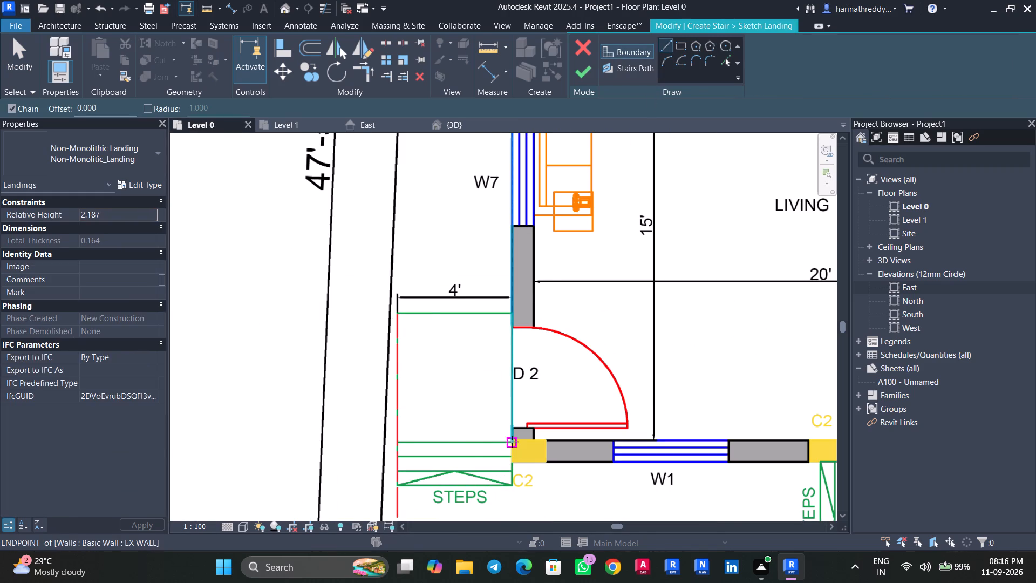
{"action": "left_click", "coordinate": [512, 442]}
{"action": "left_click", "coordinate": [681, 49]}
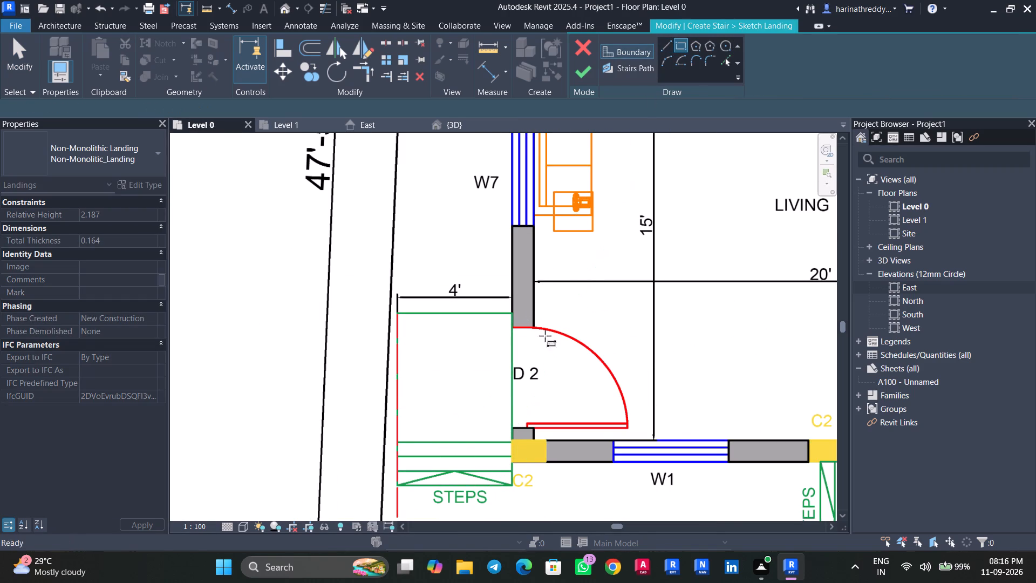
{"action": "left_click", "coordinate": [510, 443]}
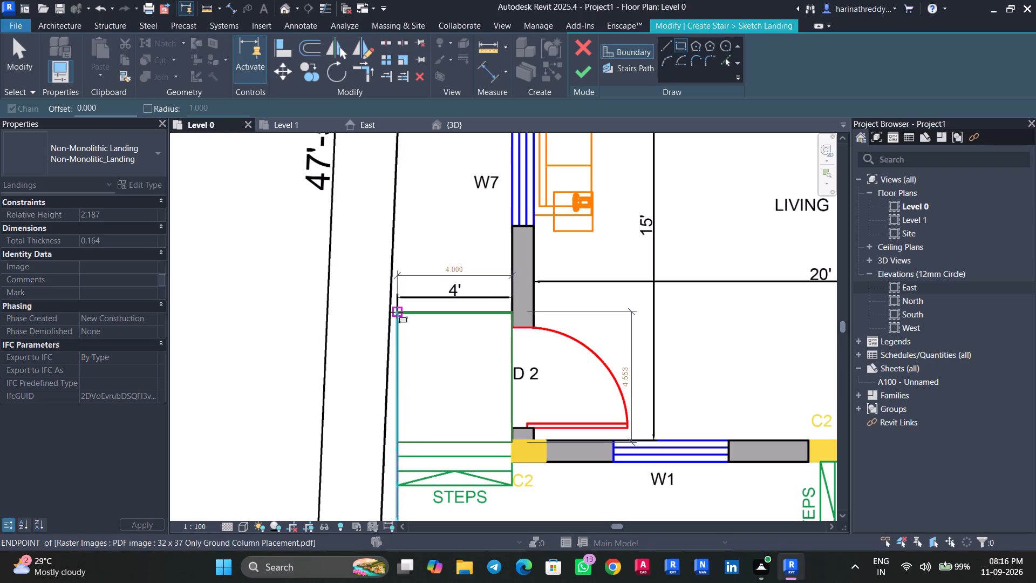
{"action": "left_click", "coordinate": [397, 312]}
{"action": "key", "text": "Escape"}
{"action": "left_click", "coordinate": [581, 71]}
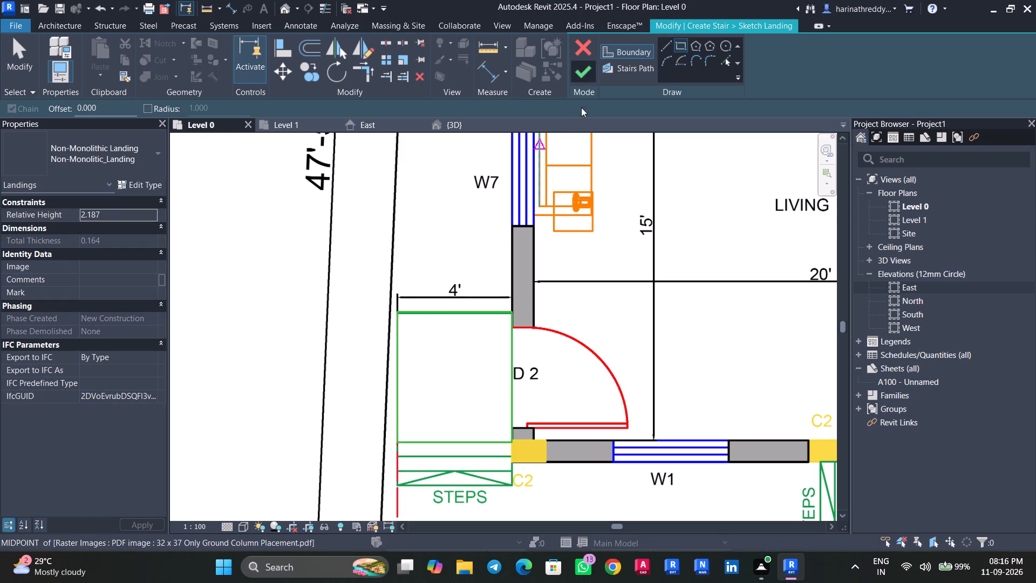
In the 3D view, check the D2 landing and run components and finish the stair.
{"action": "left_click", "coordinate": [460, 124]}
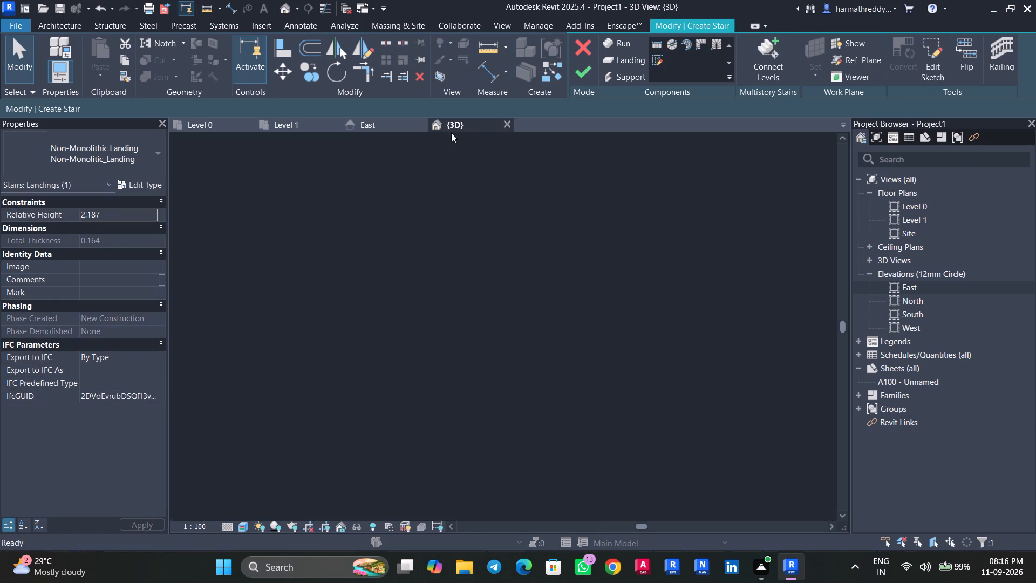
{"action": "scroll", "coordinate": [585, 347], "scroll_direction": "down", "scroll_amount": 3}
{"action": "middle_click_drag", "start_coordinate": [520, 437], "coordinate": [581, 454], "text": "shift"}
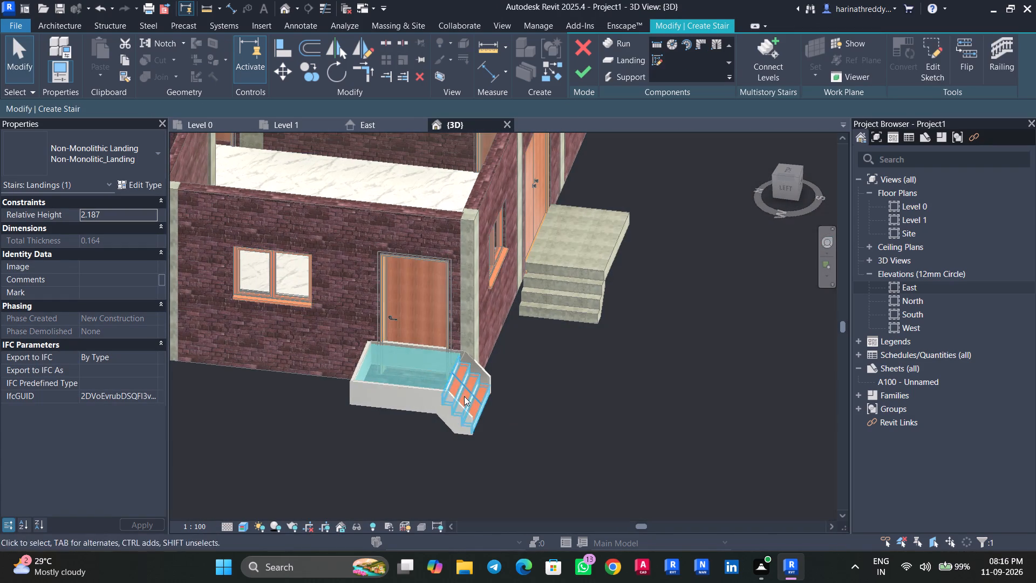
{"action": "key", "text": "Escape"}
{"action": "key", "text": "Escape"}
{"action": "left_click", "coordinate": [452, 395]}
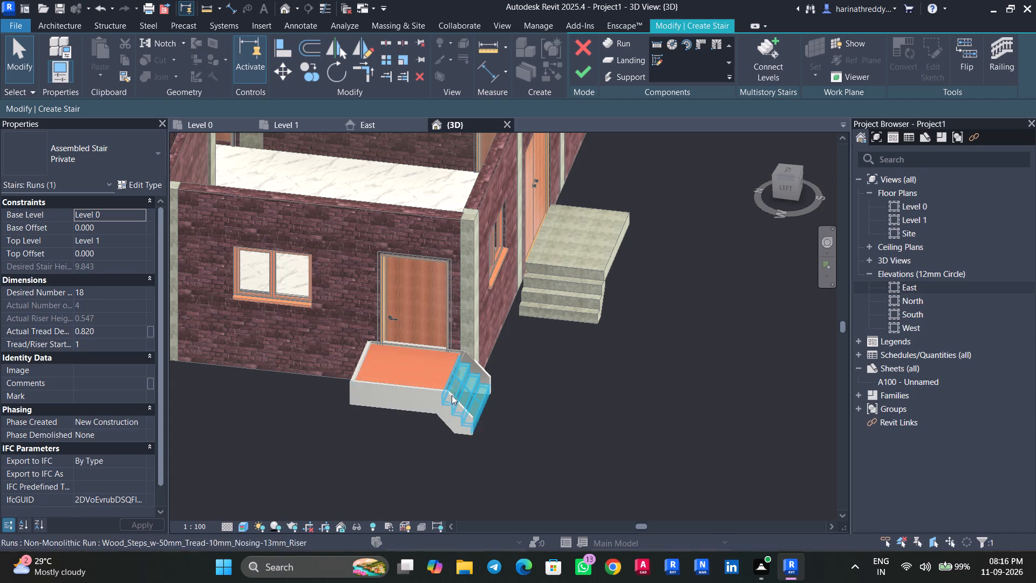
{"action": "key", "text": "Escape"}
{"action": "key", "text": "Escape"}
{"action": "left_click", "coordinate": [417, 401]}
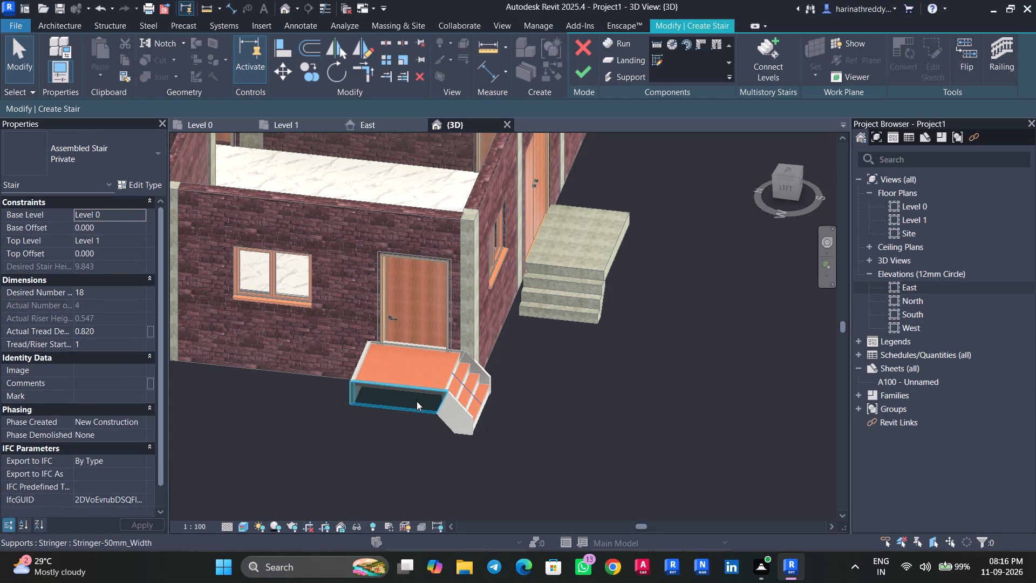
{"action": "scroll", "coordinate": [416, 402], "scroll_direction": "up", "scroll_amount": 3}
{"action": "key", "text": "Escape"}
{"action": "left_click", "coordinate": [462, 377]}
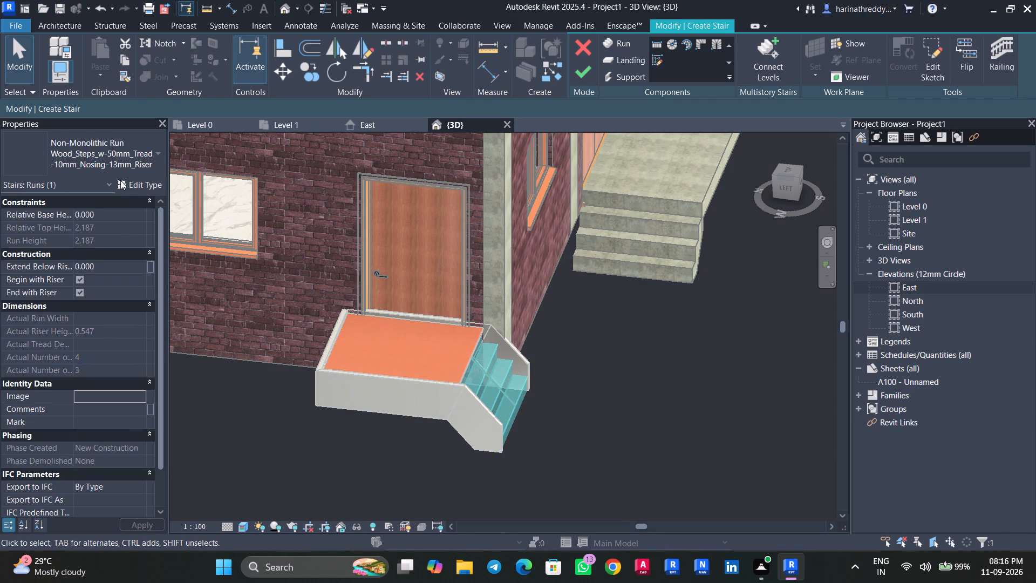
{"action": "left_click", "coordinate": [118, 157]}
{"action": "key", "text": "Escape"}
{"action": "key", "text": "Escape"}
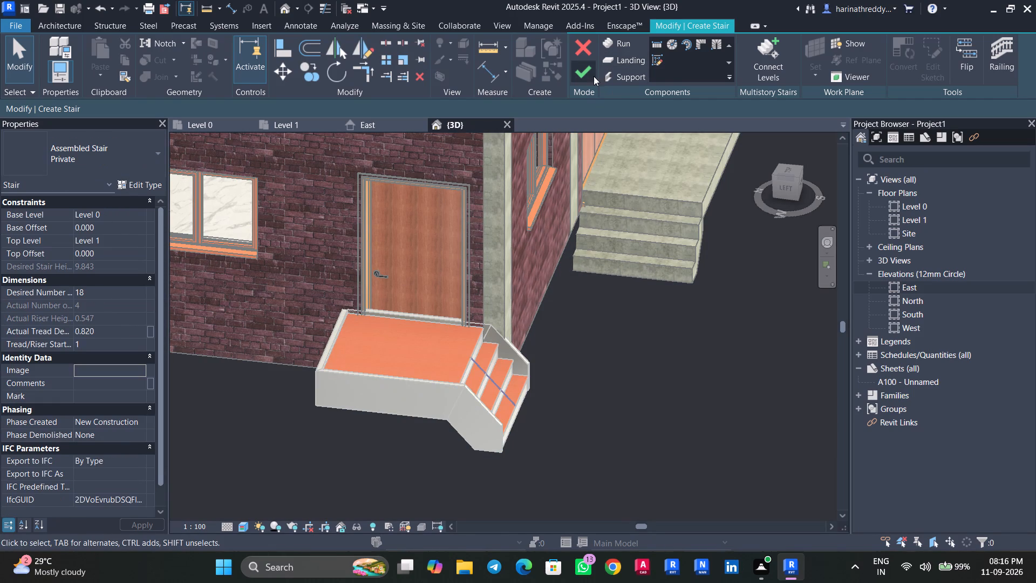
{"action": "left_click", "coordinate": [589, 76]}
Delete the railing around the D2 landing and steps.
{"action": "middle_click_drag", "start_coordinate": [720, 440], "coordinate": [744, 374], "text": "shift"}
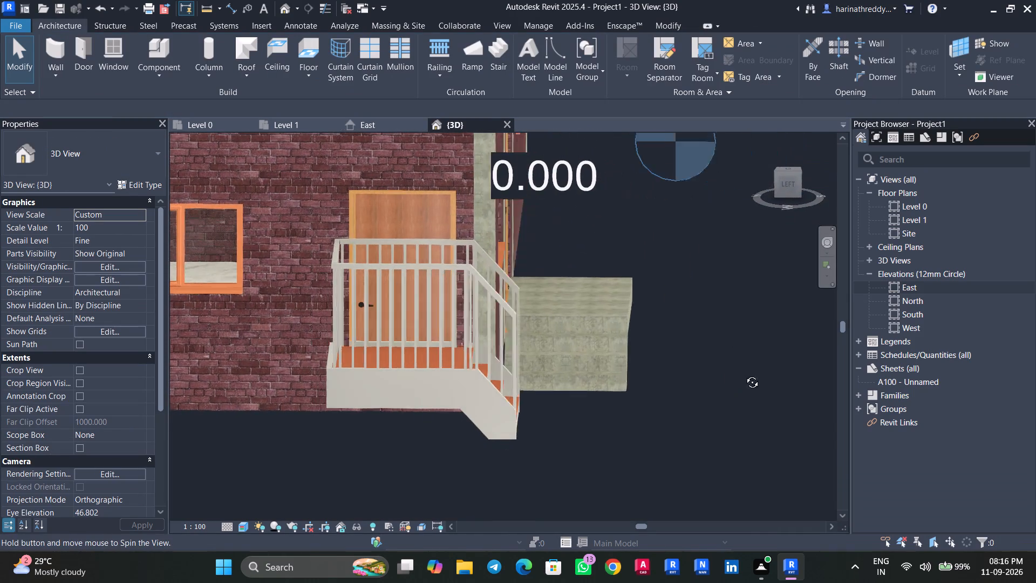
{"action": "middle_click_drag", "start_coordinate": [744, 374], "coordinate": [744, 367], "text": "shift"}
{"action": "scroll", "coordinate": [659, 339], "scroll_direction": "up", "scroll_amount": 7}
{"action": "middle_click_drag", "start_coordinate": [642, 372], "coordinate": [576, 383], "text": "shift"}
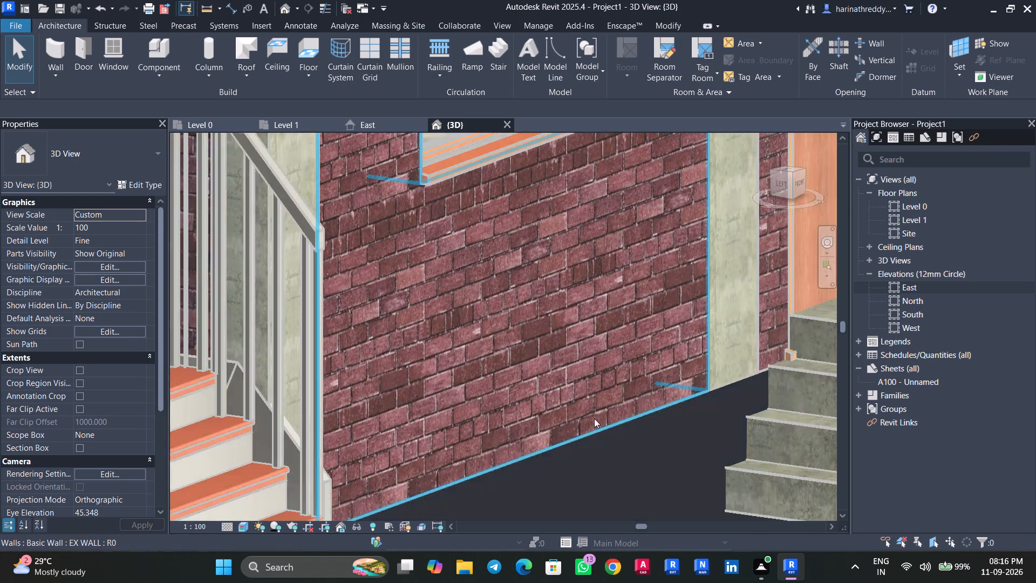
{"action": "scroll", "coordinate": [604, 427], "scroll_direction": "down", "scroll_amount": 5}
{"action": "middle_click_drag", "start_coordinate": [659, 457], "coordinate": [633, 482]}
{"action": "middle_click_drag", "start_coordinate": [639, 483], "coordinate": [386, 403]}
{"action": "scroll", "coordinate": [669, 395], "scroll_direction": "down", "scroll_amount": 1}
{"action": "scroll", "coordinate": [669, 395], "scroll_direction": "up", "scroll_amount": 3}
{"action": "scroll", "coordinate": [615, 428], "scroll_direction": "down", "scroll_amount": 3}
{"action": "scroll", "coordinate": [615, 428], "scroll_direction": "up", "scroll_amount": 1}
{"action": "scroll", "coordinate": [615, 428], "scroll_direction": "down", "scroll_amount": 7}
{"action": "middle_click_drag", "start_coordinate": [616, 425], "coordinate": [695, 391]}
{"action": "scroll", "coordinate": [695, 391], "scroll_direction": "up", "scroll_amount": 1}
{"action": "scroll", "coordinate": [494, 360], "scroll_direction": "up", "scroll_amount": 6}
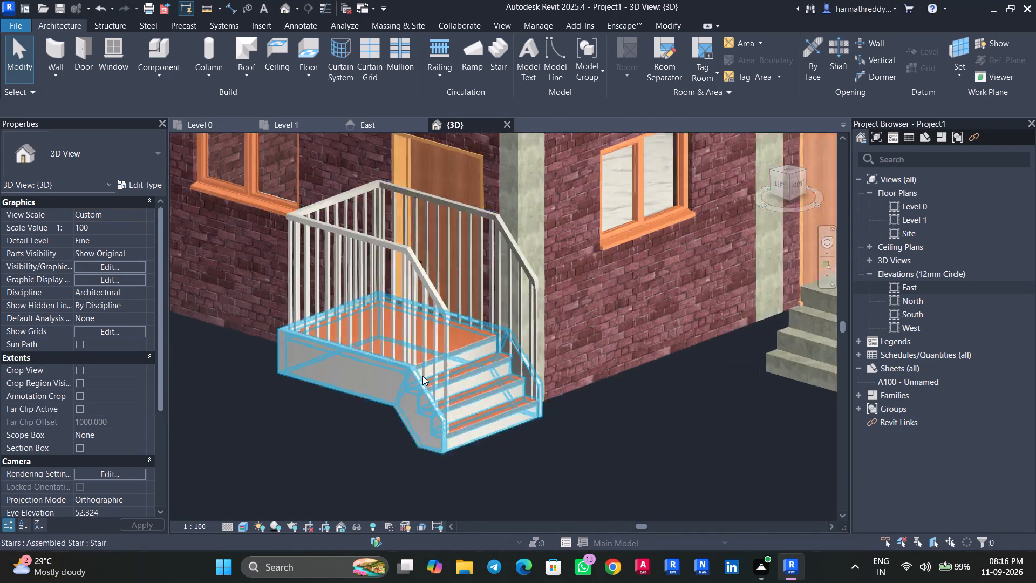
{"action": "scroll", "coordinate": [422, 376], "scroll_direction": "up", "scroll_amount": 2}
{"action": "scroll", "coordinate": [532, 410], "scroll_direction": "down", "scroll_amount": 3}
{"action": "left_click", "coordinate": [527, 288]}
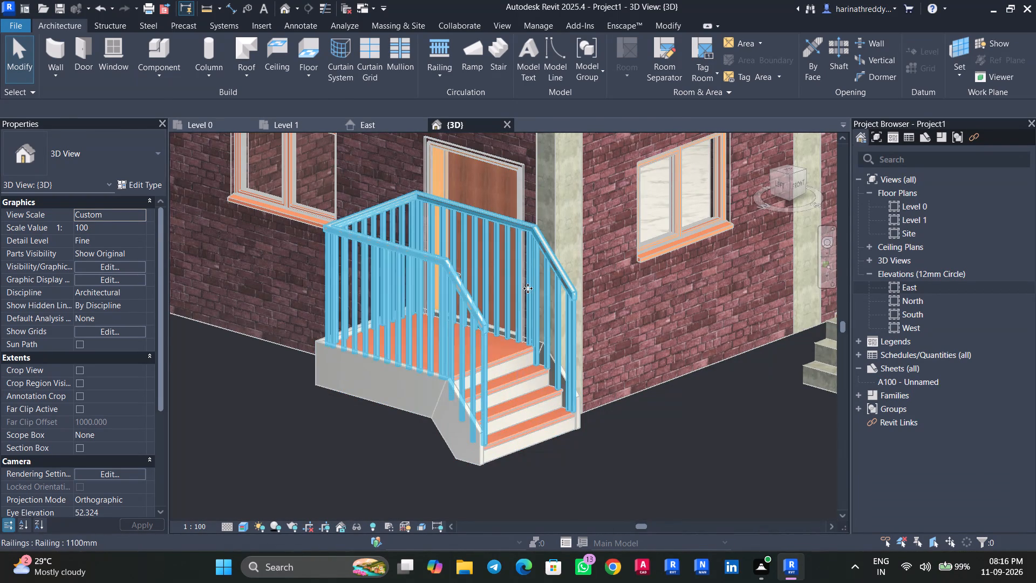
{"action": "key", "text": "Delete"}
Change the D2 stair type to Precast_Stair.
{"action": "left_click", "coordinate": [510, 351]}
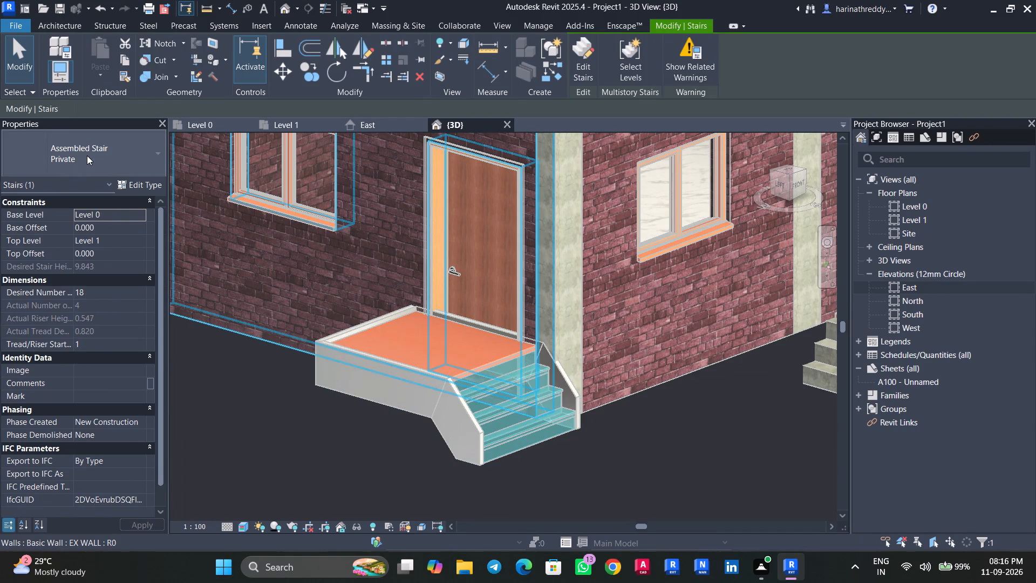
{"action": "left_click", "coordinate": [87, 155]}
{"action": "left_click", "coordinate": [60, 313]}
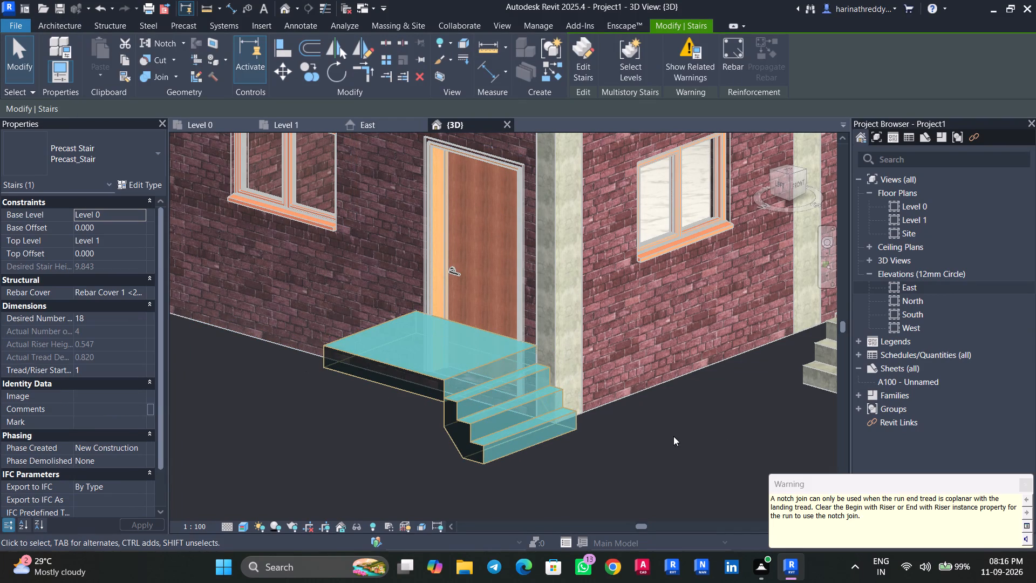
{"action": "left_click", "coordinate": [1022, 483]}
Change the D2 stair to the cast-in-place type Insitu_Concrete_150mm_Waist.
{"action": "scroll", "coordinate": [407, 406], "scroll_direction": "up", "scroll_amount": 2}
{"action": "left_click", "coordinate": [460, 373]}
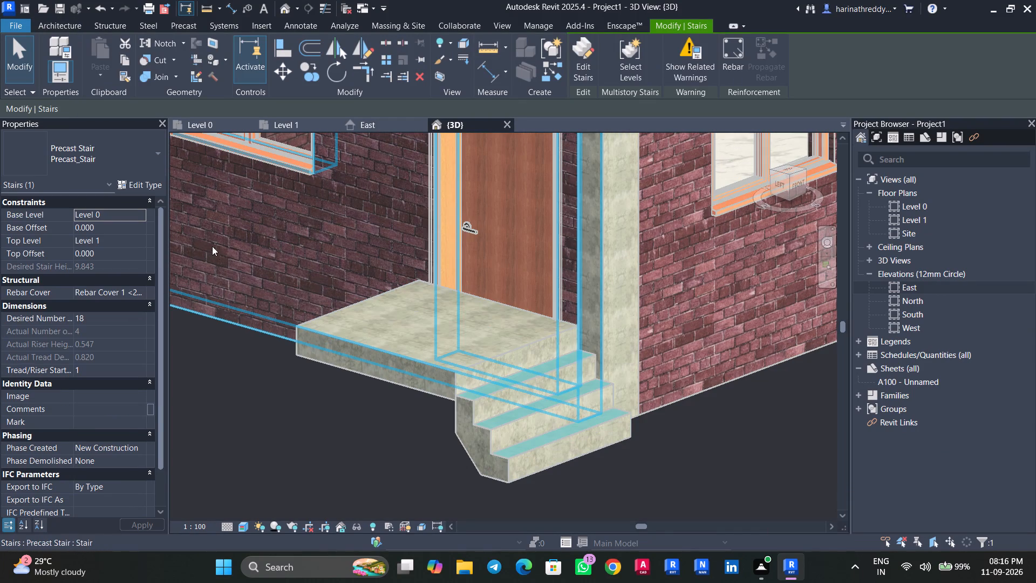
{"action": "left_click", "coordinate": [132, 168]}
{"action": "key", "text": "Escape"}
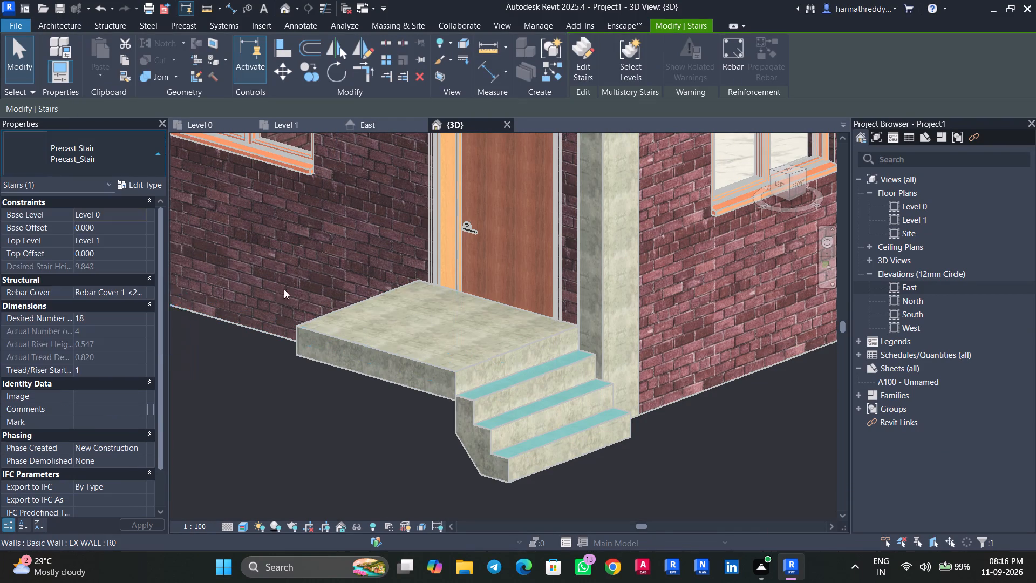
{"action": "key", "text": "Escape"}
{"action": "left_click", "coordinate": [372, 340]}
{"action": "left_click", "coordinate": [56, 171]}
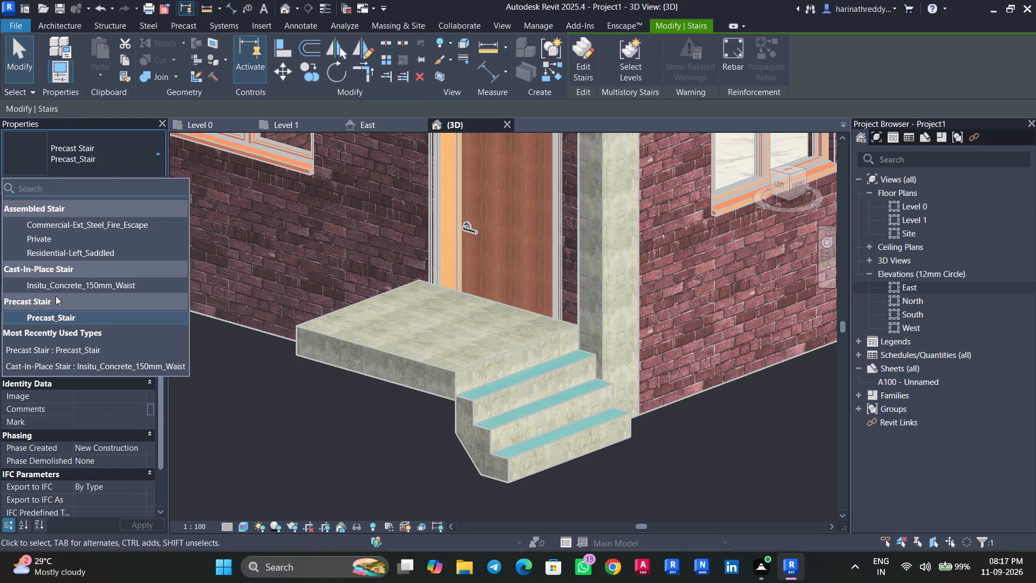
{"action": "left_click", "coordinate": [58, 288]}
{"action": "key", "text": "Escape"}
{"action": "key", "text": "Escape"}
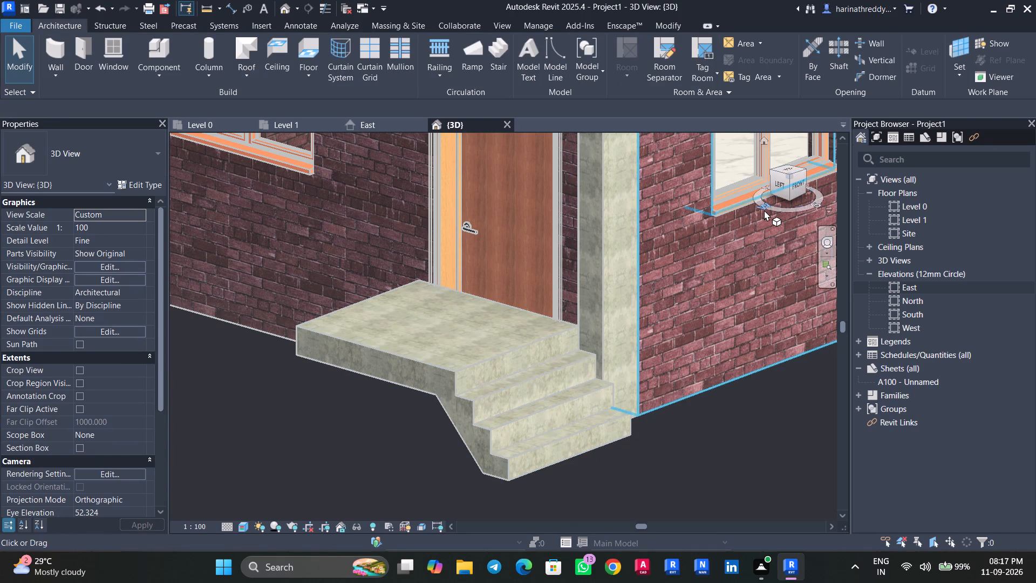
Set the D2 stair's base offset to -1.6' and check its landing against the door sill.
{"action": "left_click", "coordinate": [779, 184]}
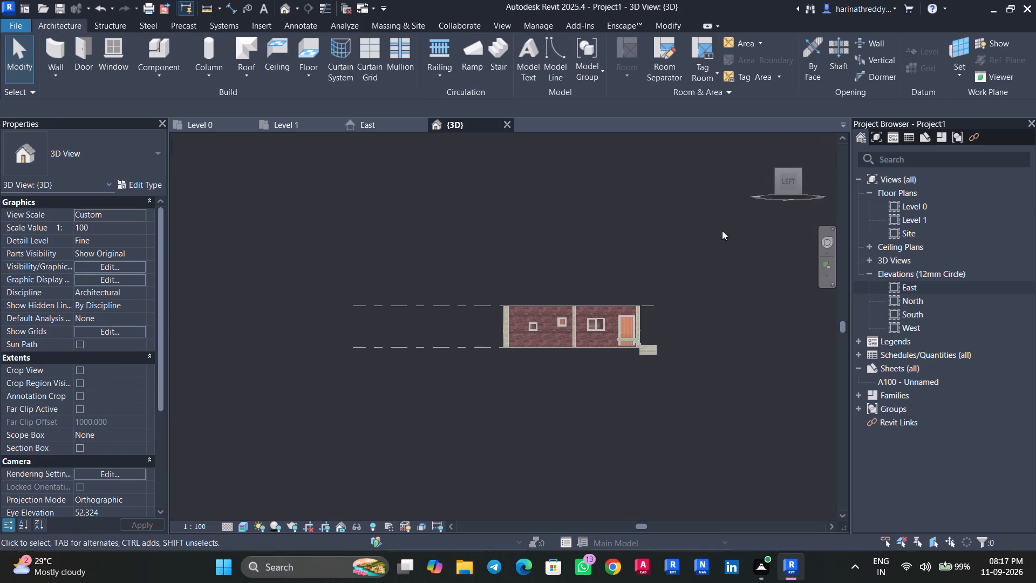
{"action": "scroll", "coordinate": [642, 350], "scroll_direction": "up", "scroll_amount": 5}
{"action": "scroll", "coordinate": [643, 342], "scroll_direction": "down", "scroll_amount": 1}
{"action": "scroll", "coordinate": [643, 342], "scroll_direction": "up", "scroll_amount": 7}
{"action": "left_click", "coordinate": [585, 328]}
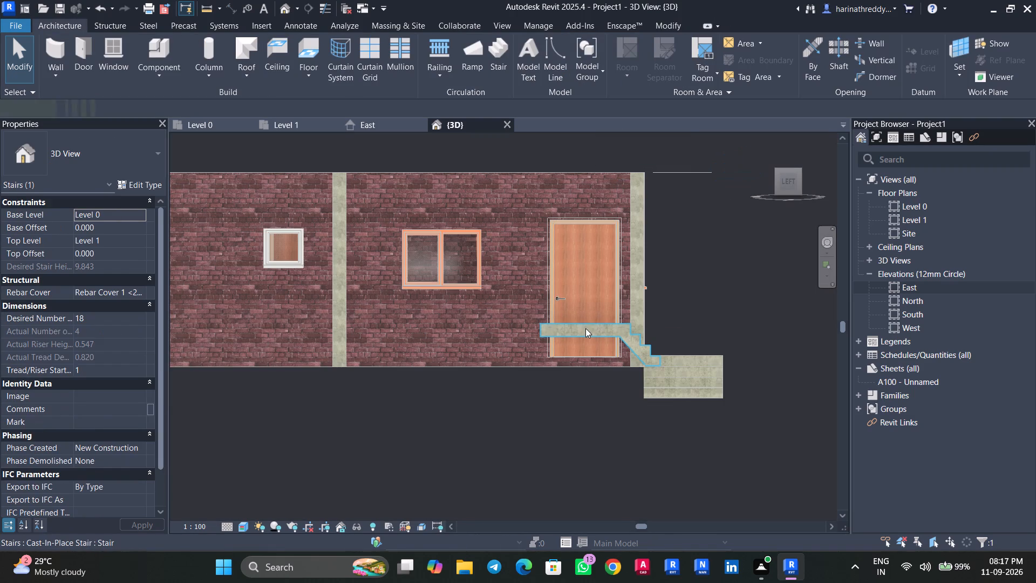
{"action": "left_click", "coordinate": [119, 230]}
{"action": "type", "text": "-1.6'"}
{"action": "key", "text": "Return"}
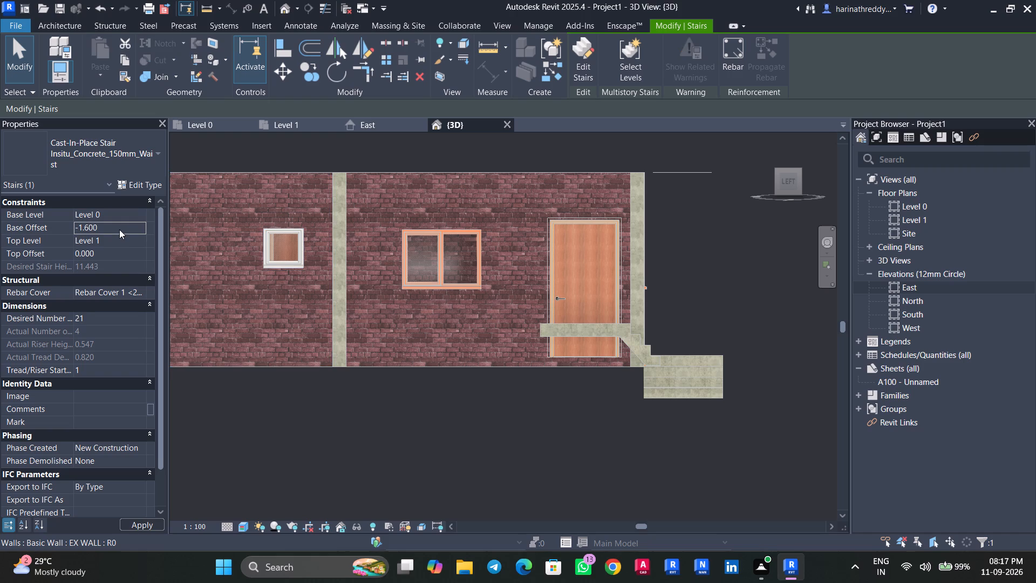
{"action": "scroll", "coordinate": [590, 375], "scroll_direction": "up", "scroll_amount": 2}
{"action": "scroll", "coordinate": [590, 375], "scroll_direction": "down", "scroll_amount": 1}
{"action": "scroll", "coordinate": [590, 375], "scroll_direction": "up", "scroll_amount": 1}
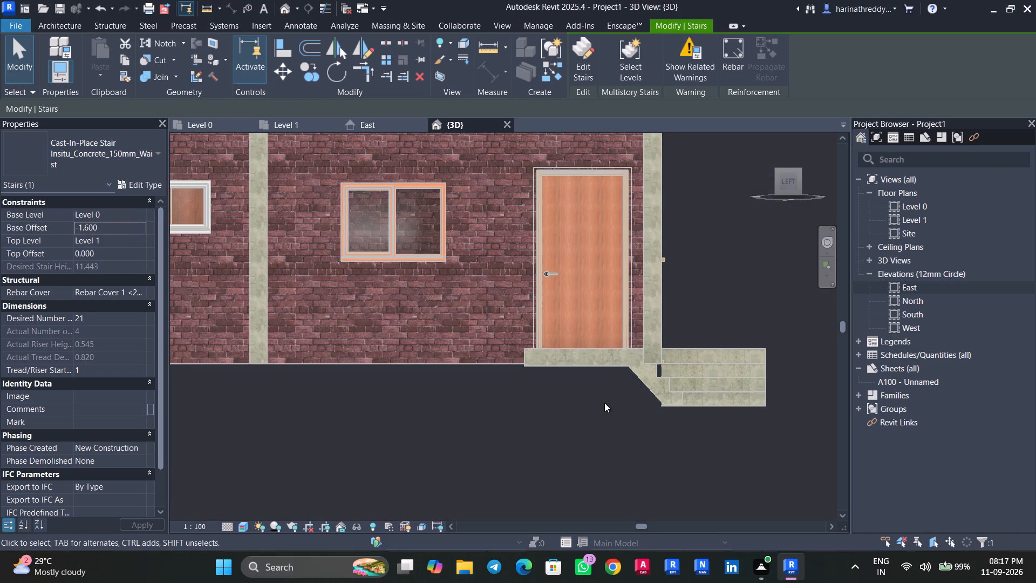
{"action": "middle_click_drag", "start_coordinate": [604, 400], "coordinate": [558, 479], "text": "shift"}
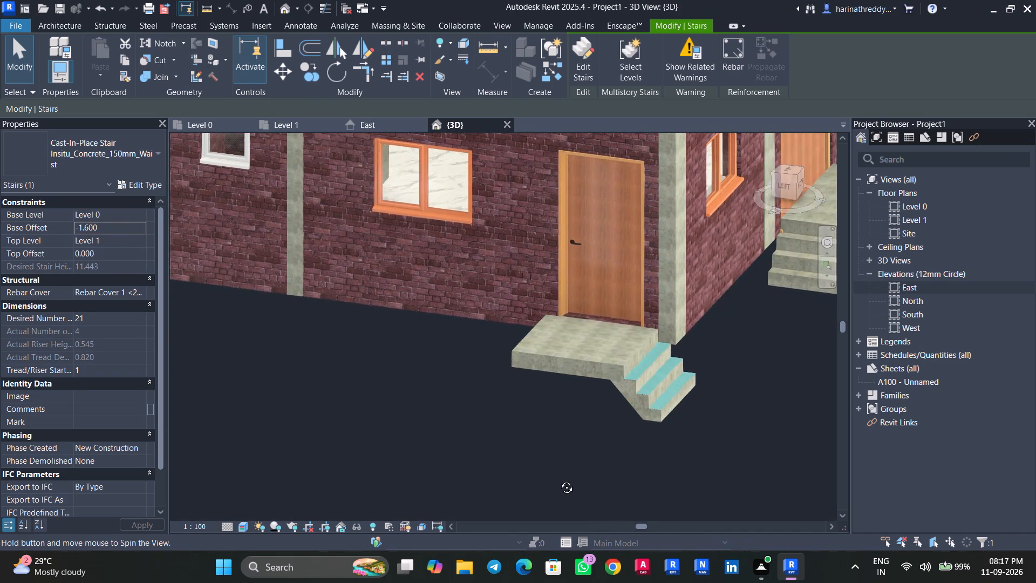
{"action": "middle_click_drag", "start_coordinate": [558, 479], "coordinate": [528, 473], "text": "shift"}
{"action": "key", "text": "Escape"}
Set the sill height of the double entrance door D1 to 150 mm.
{"action": "middle_click_drag", "start_coordinate": [773, 455], "coordinate": [227, 545]}
{"action": "middle_click_drag", "start_coordinate": [483, 439], "coordinate": [417, 456], "text": "shift"}
{"action": "left_click", "coordinate": [459, 360]}
{"action": "scroll", "coordinate": [474, 365], "scroll_direction": "up", "scroll_amount": 4}
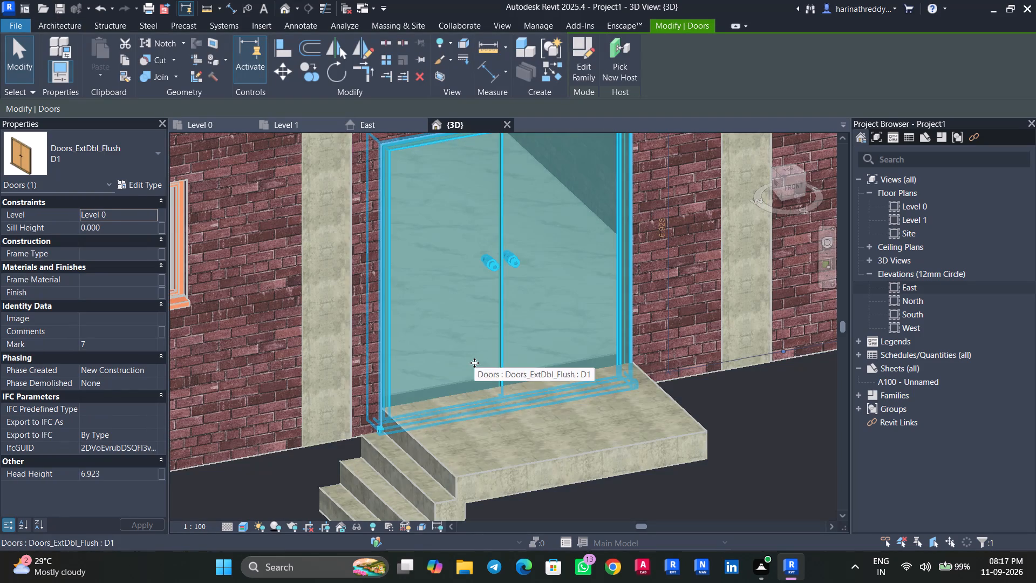
{"action": "left_click", "coordinate": [126, 227]}
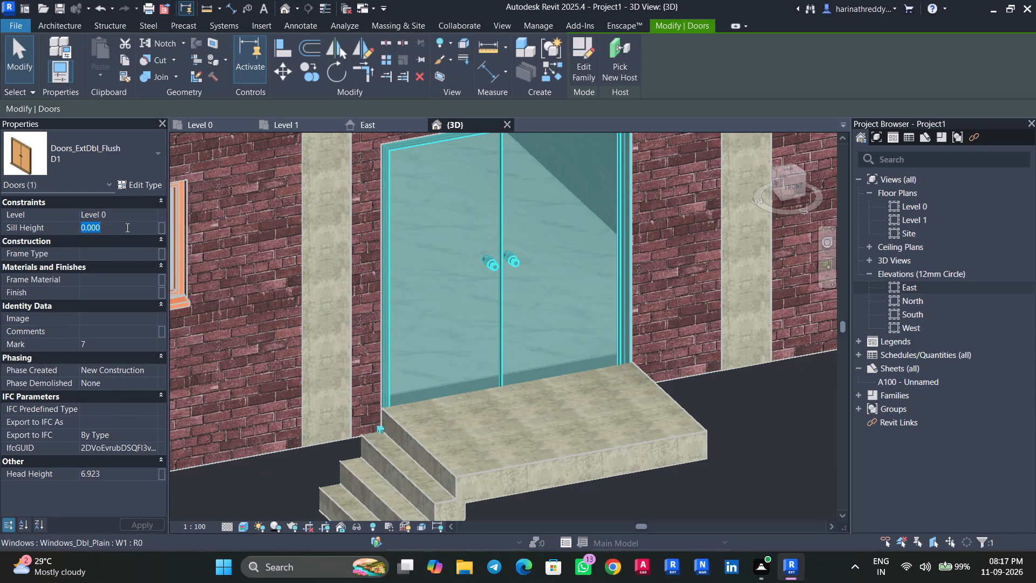
{"action": "type", "text": "150mm"}
{"action": "key", "text": "Return"}
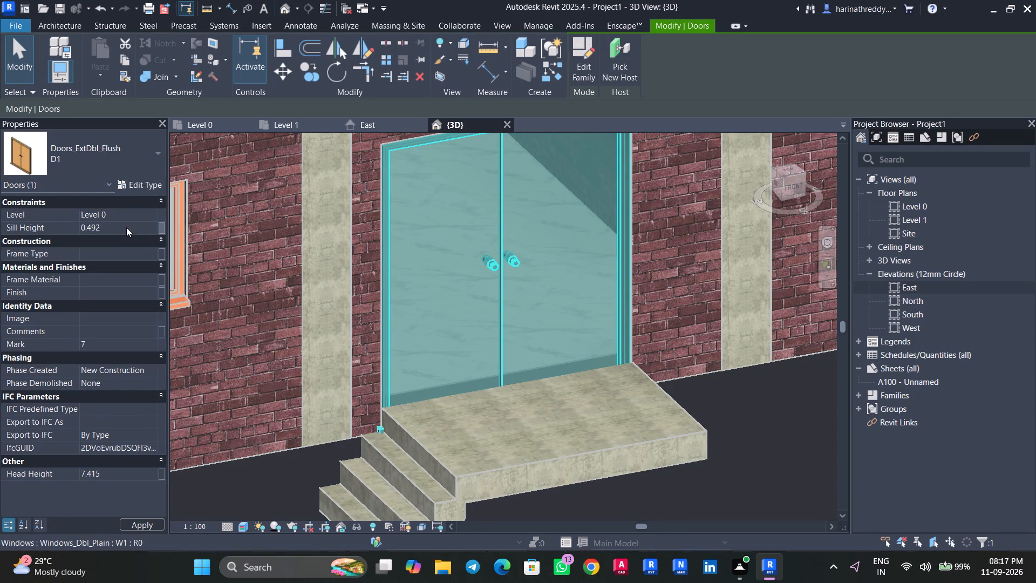
{"action": "key", "text": "Escape"}
{"action": "key", "text": "Escape"}
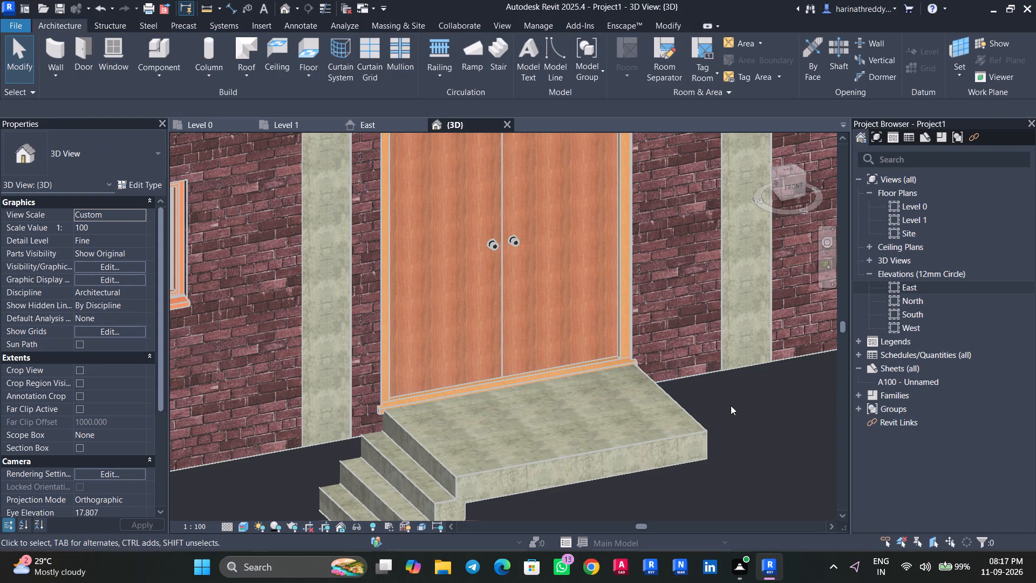
Examine both entrance stairs and the whole house layout in 3D from the side and from above.
{"action": "middle_click_drag", "start_coordinate": [747, 449], "coordinate": [739, 489], "text": "shift"}
{"action": "scroll", "coordinate": [738, 476], "scroll_direction": "down", "scroll_amount": 7}
{"action": "middle_click_drag", "start_coordinate": [722, 500], "coordinate": [859, 423], "text": "shift"}
{"action": "middle_click_drag", "start_coordinate": [439, 492], "coordinate": [459, 502], "text": "shift"}
{"action": "scroll", "coordinate": [433, 479], "scroll_direction": "up", "scroll_amount": 6}
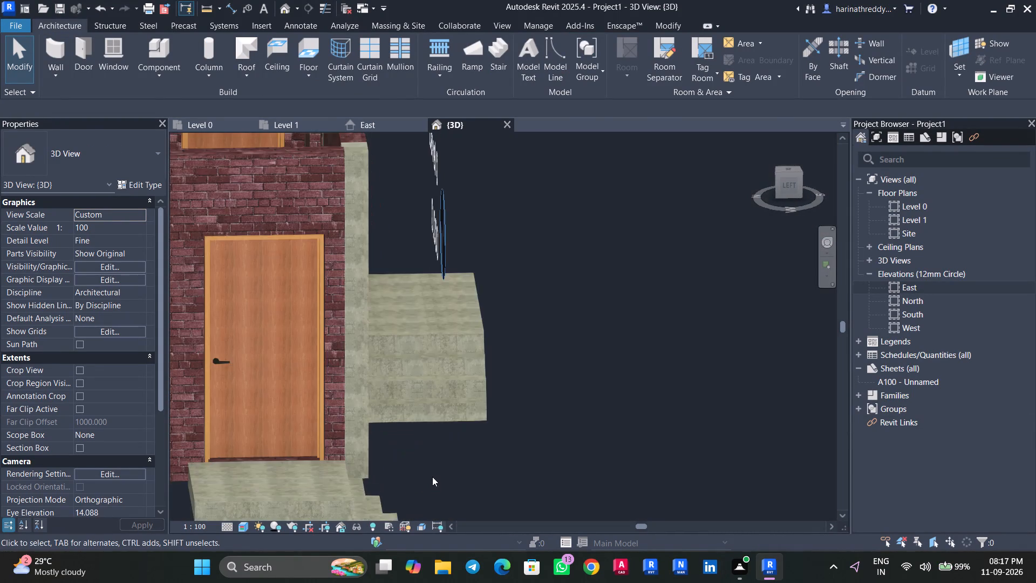
{"action": "scroll", "coordinate": [432, 477], "scroll_direction": "down", "scroll_amount": 11}
{"action": "left_click", "coordinate": [794, 170]}
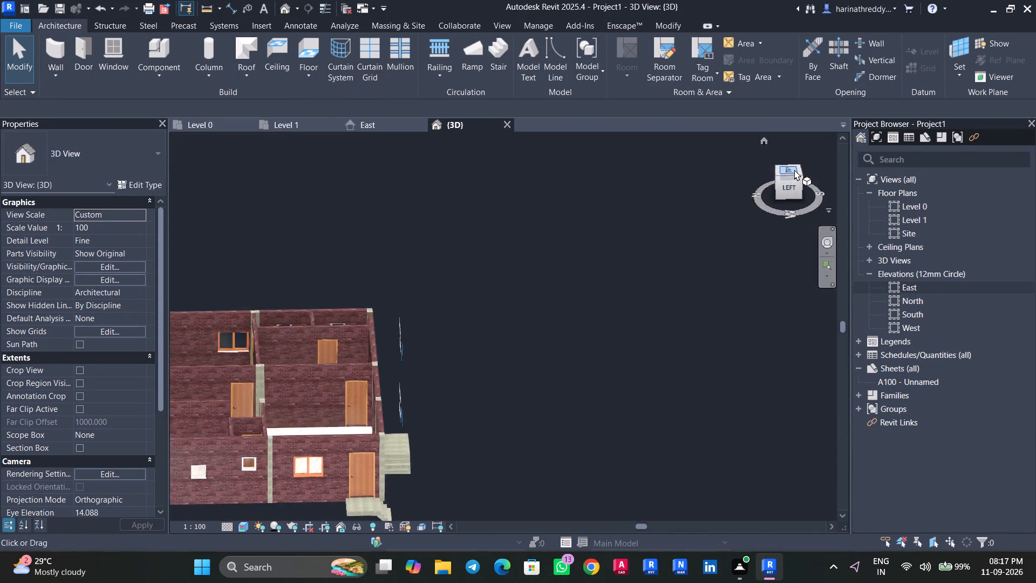
{"action": "scroll", "coordinate": [719, 388], "scroll_direction": "up", "scroll_amount": 3}
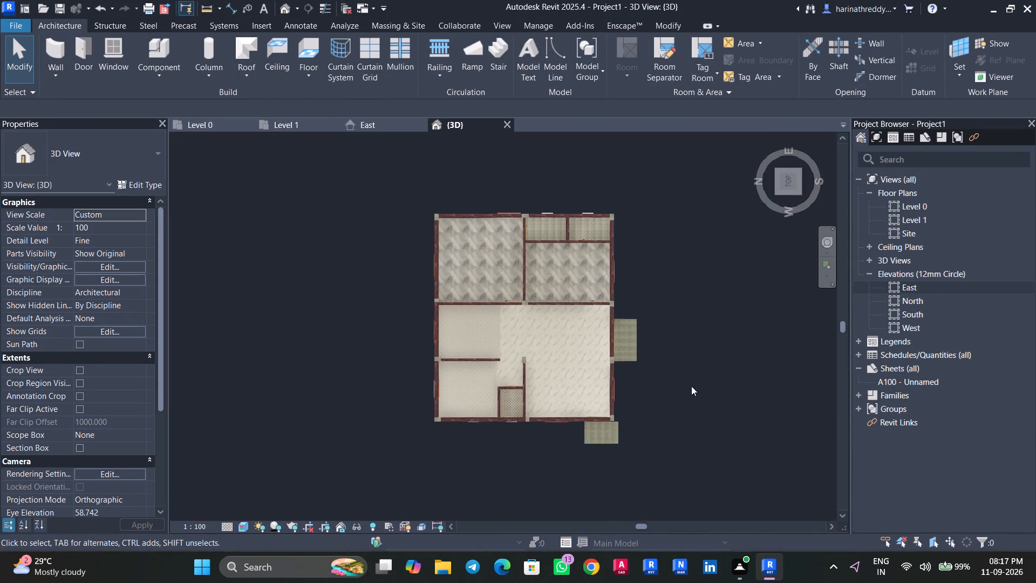
Open the Level 0 floor plan and examine the kitchen, dining, living and bedroom layout on the underlaid PDF.
{"action": "double_click", "coordinate": [194, 132]}
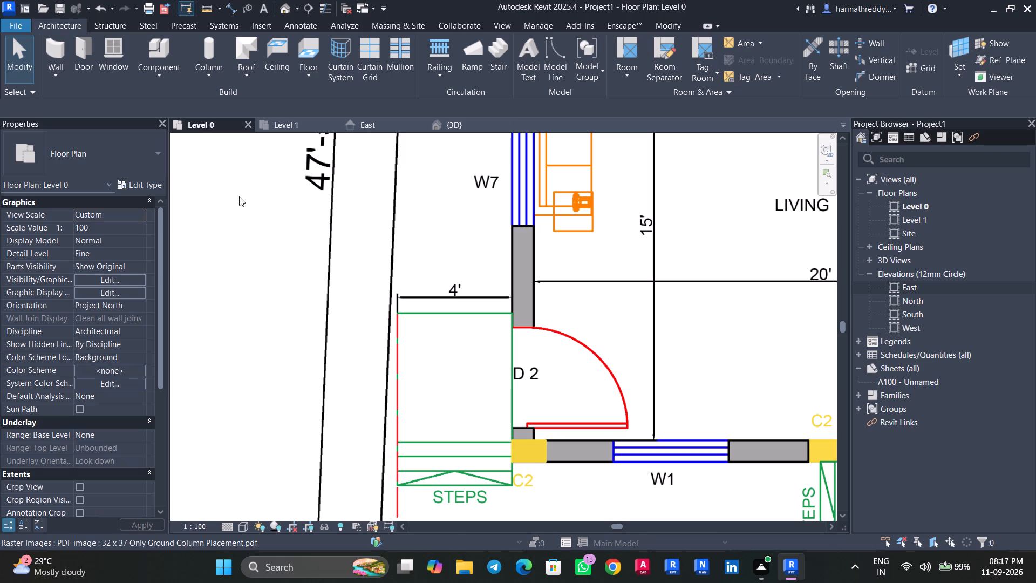
{"action": "scroll", "coordinate": [378, 221], "scroll_direction": "up", "scroll_amount": 1}
{"action": "scroll", "coordinate": [378, 221], "scroll_direction": "down", "scroll_amount": 10}
{"action": "middle_click_drag", "start_coordinate": [465, 201], "coordinate": [492, 307]}
{"action": "scroll", "coordinate": [492, 307], "scroll_direction": "down", "scroll_amount": 3}
{"action": "middle_click_drag", "start_coordinate": [488, 309], "coordinate": [481, 356]}
{"action": "scroll", "coordinate": [615, 270], "scroll_direction": "up", "scroll_amount": 5}
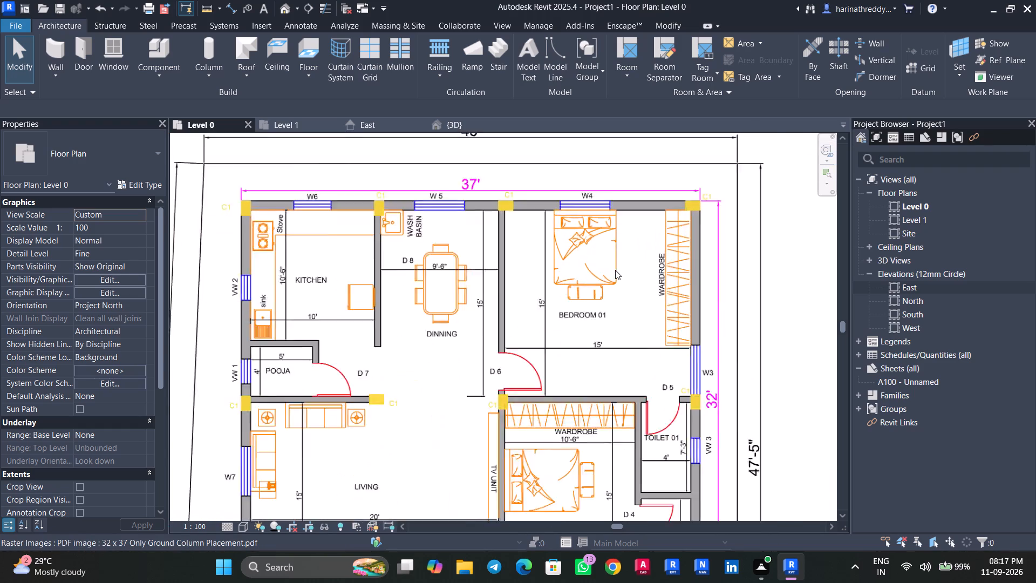
{"action": "scroll", "coordinate": [615, 270], "scroll_direction": "up", "scroll_amount": 3}
{"action": "scroll", "coordinate": [562, 280], "scroll_direction": "down", "scroll_amount": 5}
{"action": "scroll", "coordinate": [476, 279], "scroll_direction": "up", "scroll_amount": 5}
{"action": "scroll", "coordinate": [450, 290], "scroll_direction": "down", "scroll_amount": 1}
{"action": "scroll", "coordinate": [450, 290], "scroll_direction": "up", "scroll_amount": 3}
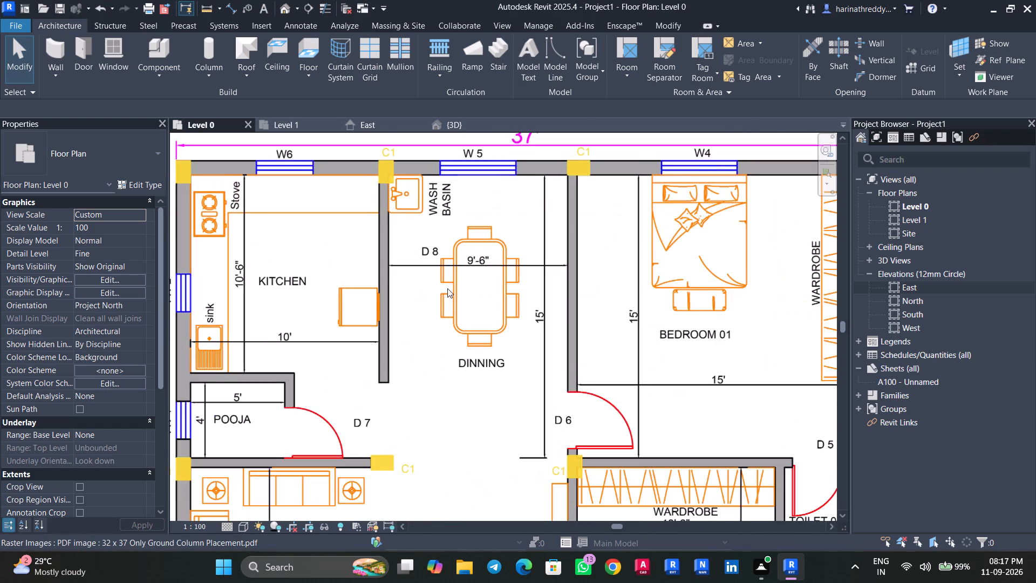
{"action": "middle_click_drag", "start_coordinate": [447, 288], "coordinate": [472, 317]}
{"action": "scroll", "coordinate": [475, 314], "scroll_direction": "down", "scroll_amount": 1}
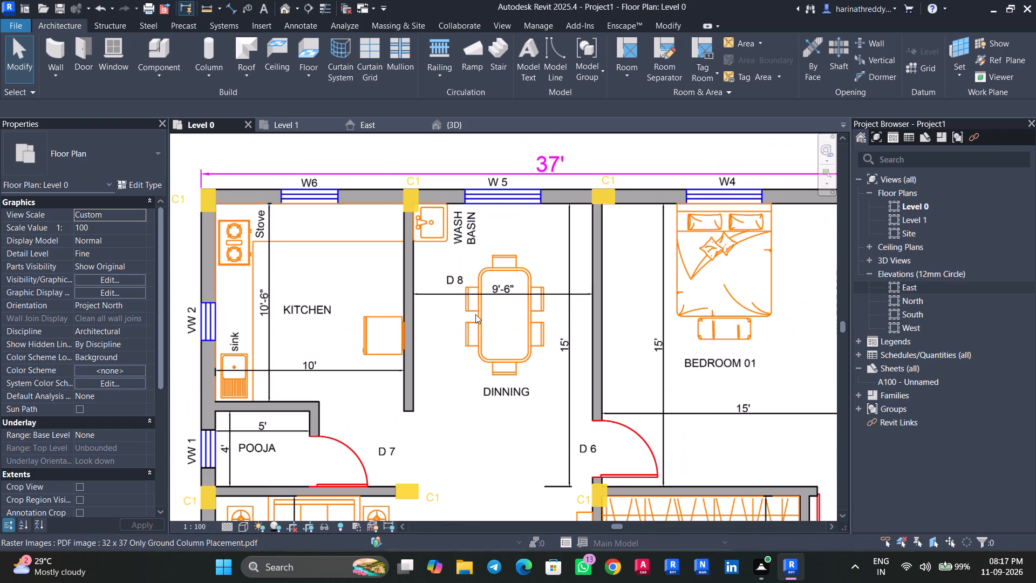
{"action": "middle_click_drag", "start_coordinate": [483, 347], "coordinate": [478, 277]}
{"action": "middle_click_drag", "start_coordinate": [481, 340], "coordinate": [486, 303]}
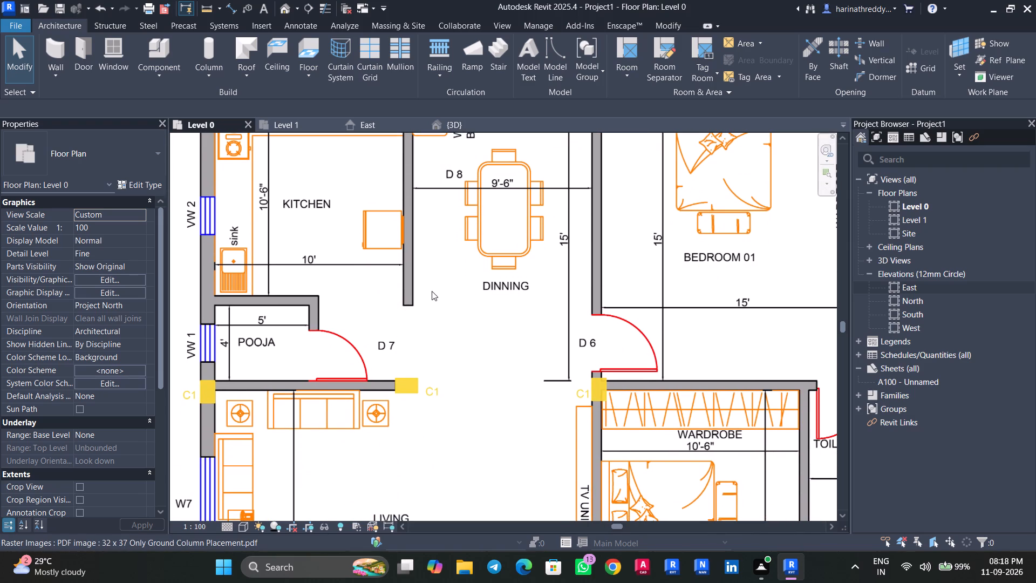
{"action": "scroll", "coordinate": [234, 306], "scroll_direction": "down", "scroll_amount": 4}
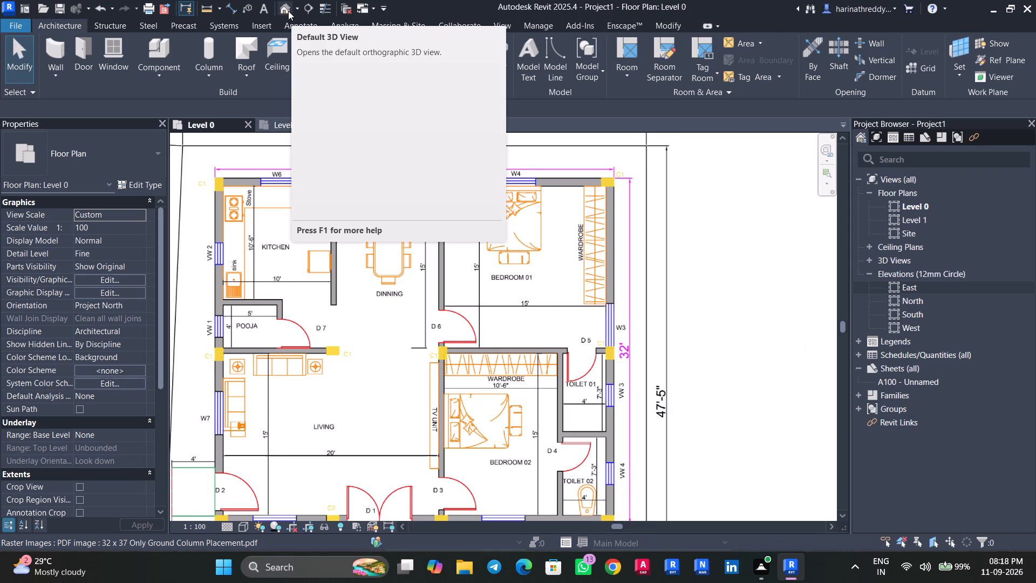
{"action": "scroll", "coordinate": [411, 189], "scroll_direction": "down", "scroll_amount": 4}
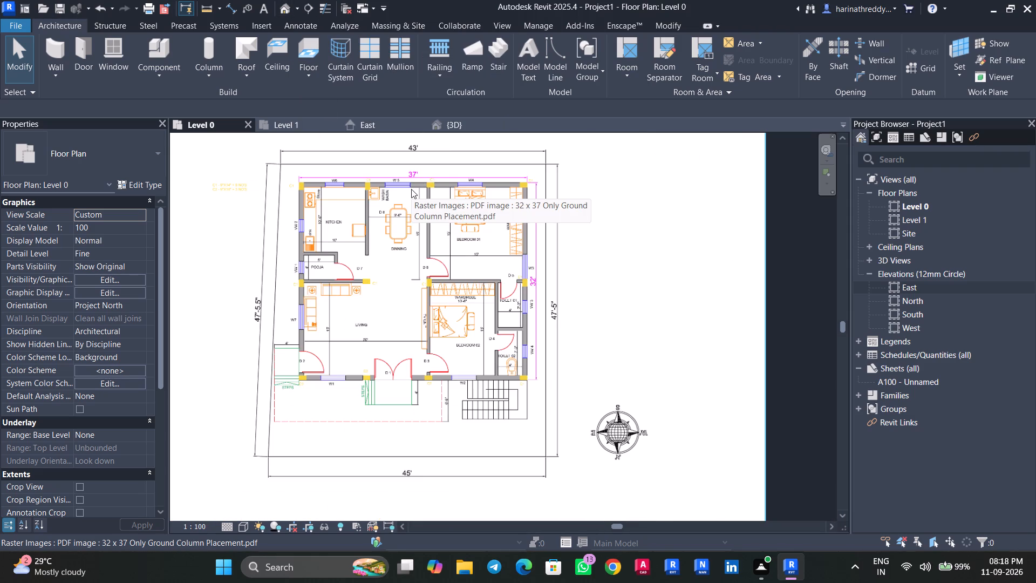
Start a sketched stair run beside W2 and trace its outer boundary over the PDF, about 10.5' by 6.3', along the wall to C1.
{"action": "scroll", "coordinate": [519, 387], "scroll_direction": "down", "scroll_amount": 1}
{"action": "scroll", "coordinate": [520, 387], "scroll_direction": "up", "scroll_amount": 7}
{"action": "middle_click_drag", "start_coordinate": [517, 396], "coordinate": [527, 284]}
{"action": "scroll", "coordinate": [411, 360], "scroll_direction": "up", "scroll_amount": 4}
{"action": "middle_click_drag", "start_coordinate": [420, 349], "coordinate": [435, 395]}
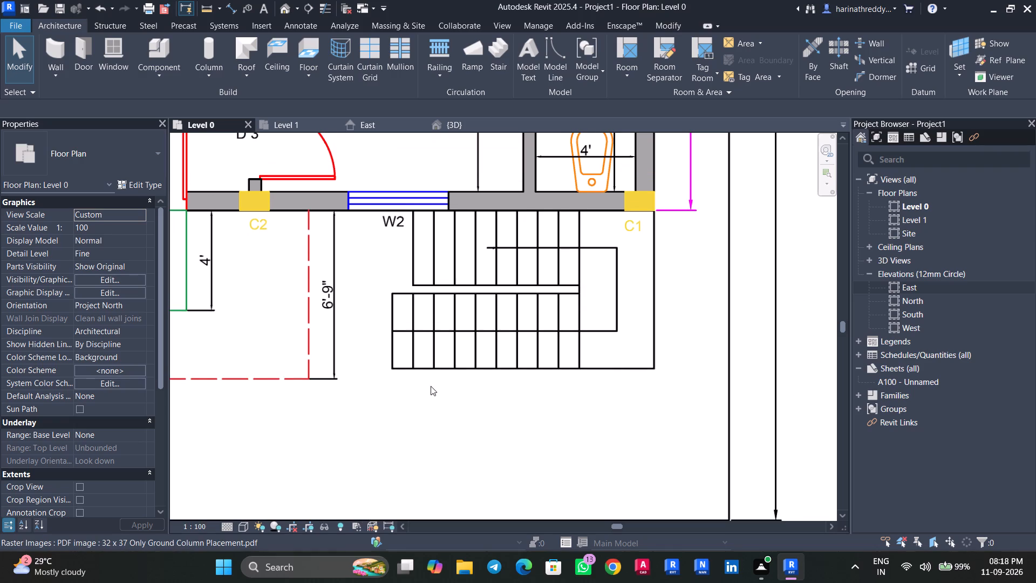
{"action": "left_click", "coordinate": [430, 382]}
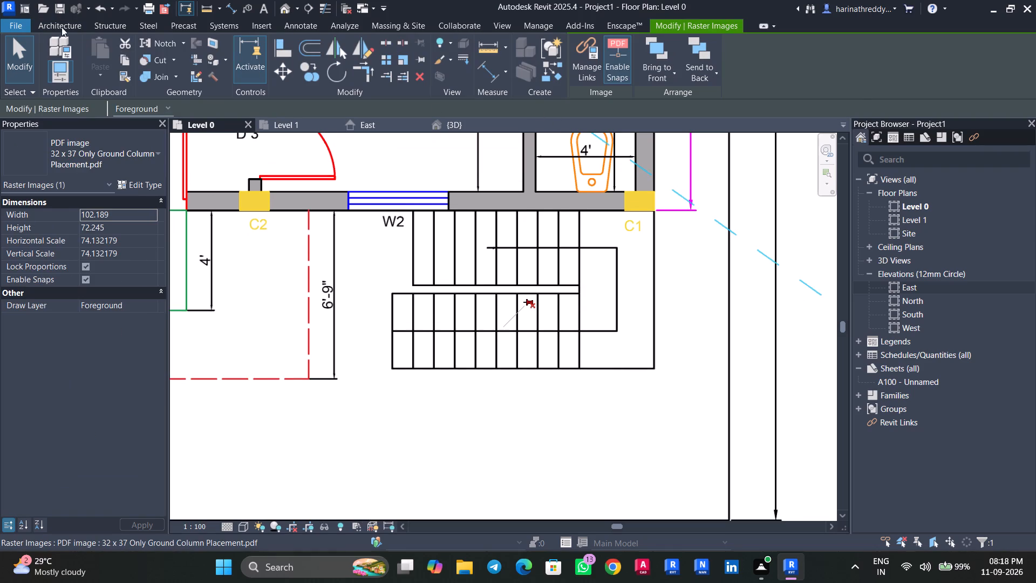
{"action": "left_click", "coordinate": [47, 25]}
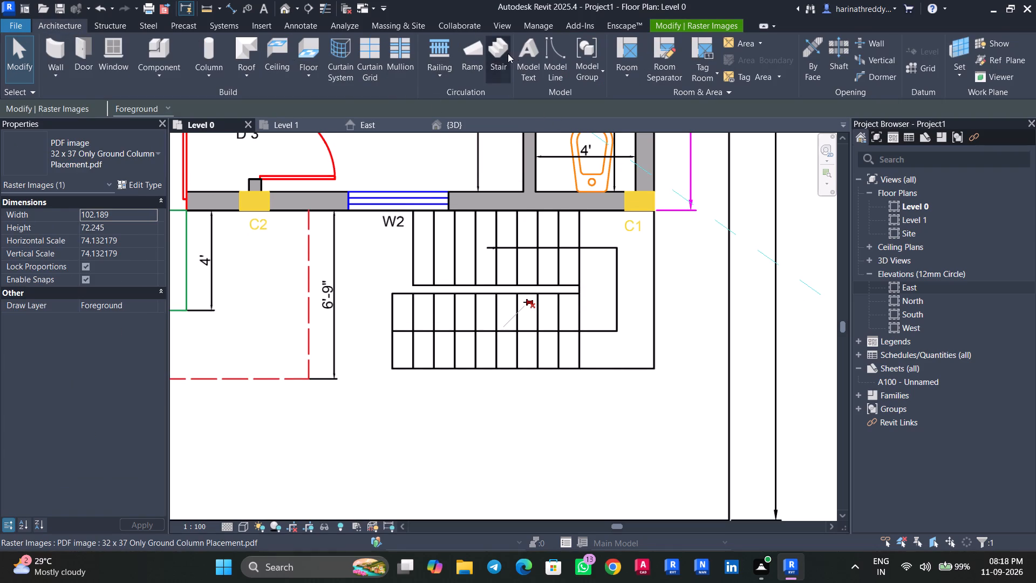
{"action": "left_click", "coordinate": [508, 53]}
{"action": "left_click", "coordinate": [657, 63]}
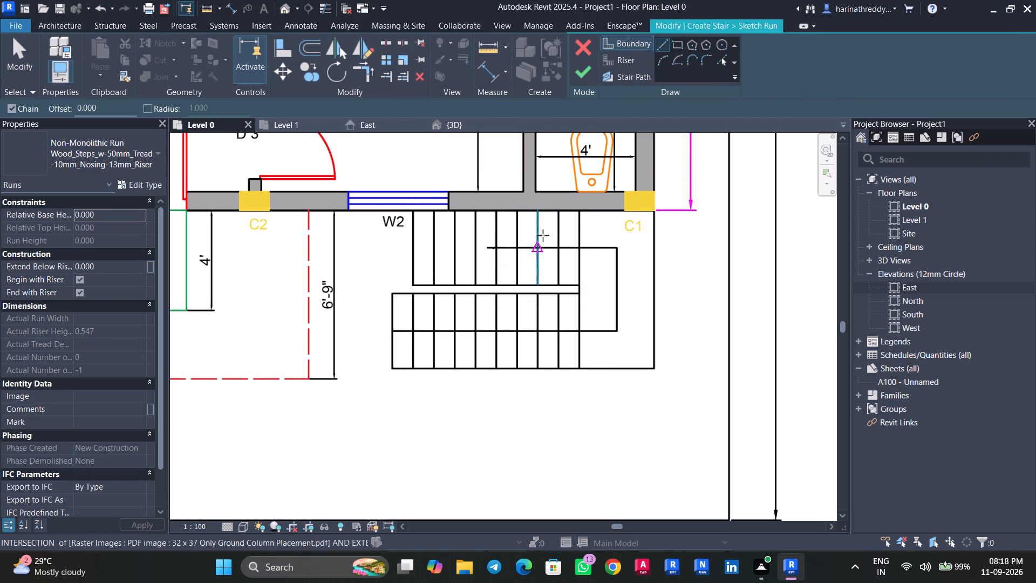
{"action": "left_click", "coordinate": [677, 47]}
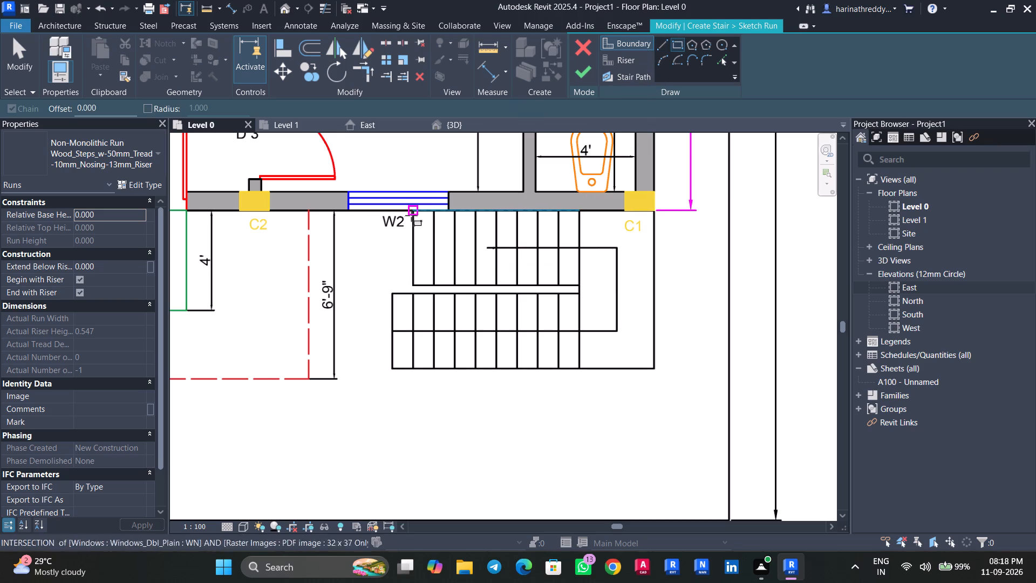
{"action": "left_click", "coordinate": [661, 45]}
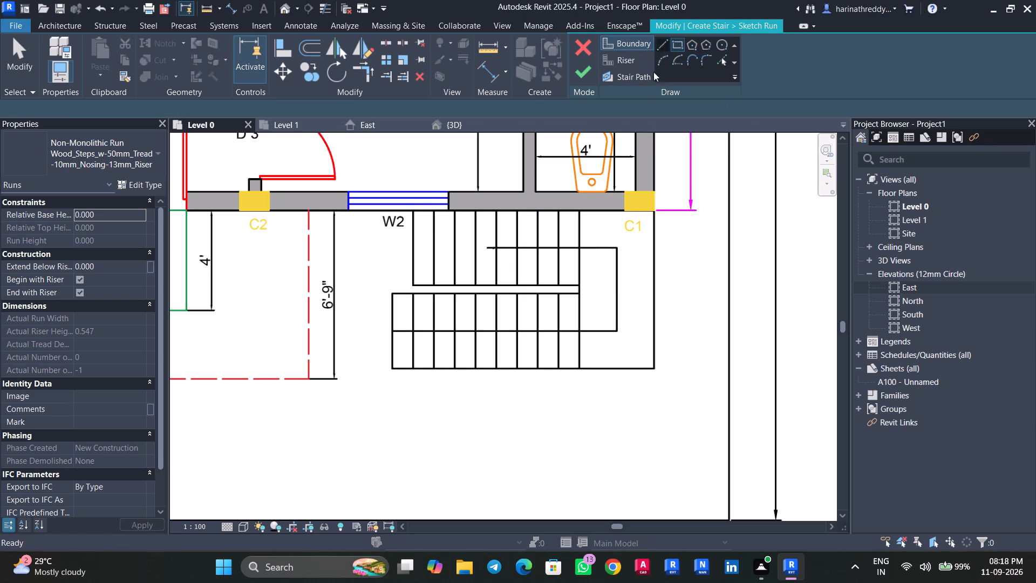
{"action": "left_click", "coordinate": [409, 209]}
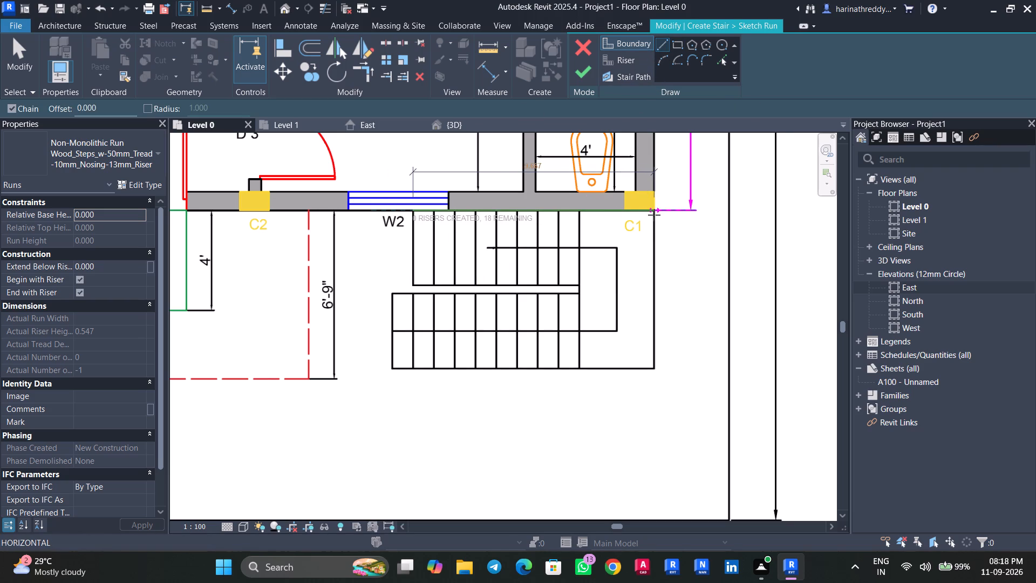
{"action": "scroll", "coordinate": [654, 215], "scroll_direction": "up", "scroll_amount": 8}
{"action": "left_click", "coordinate": [653, 202]}
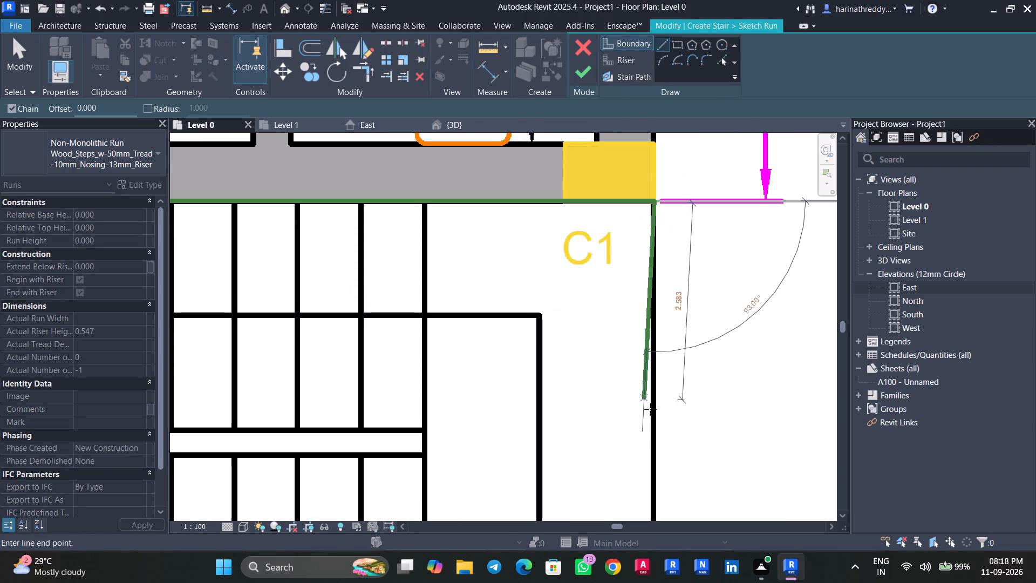
{"action": "middle_click_drag", "start_coordinate": [651, 444], "coordinate": [641, 143]}
{"action": "left_click", "coordinate": [645, 386]}
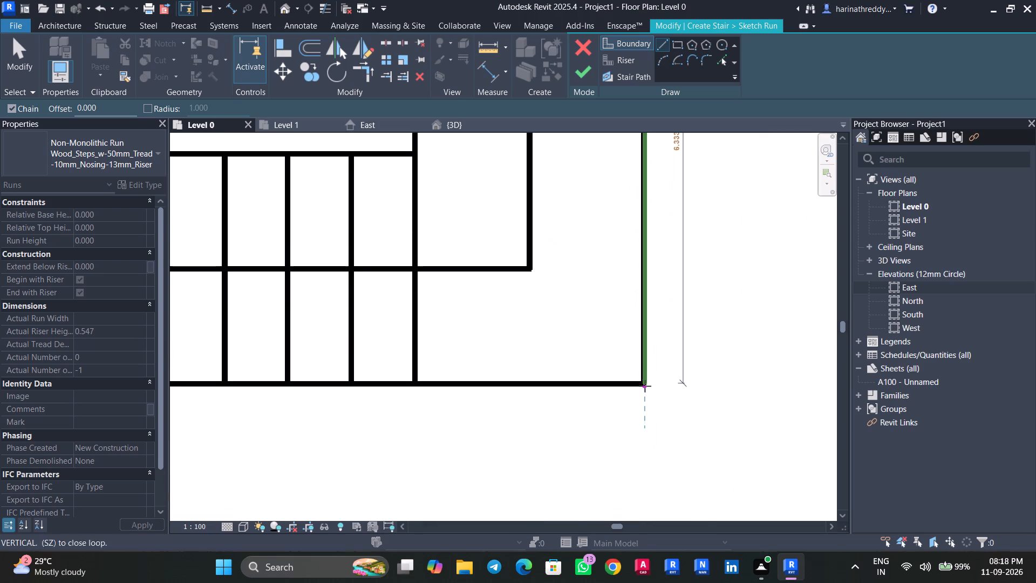
{"action": "middle_click_drag", "start_coordinate": [445, 387], "coordinate": [812, 347]}
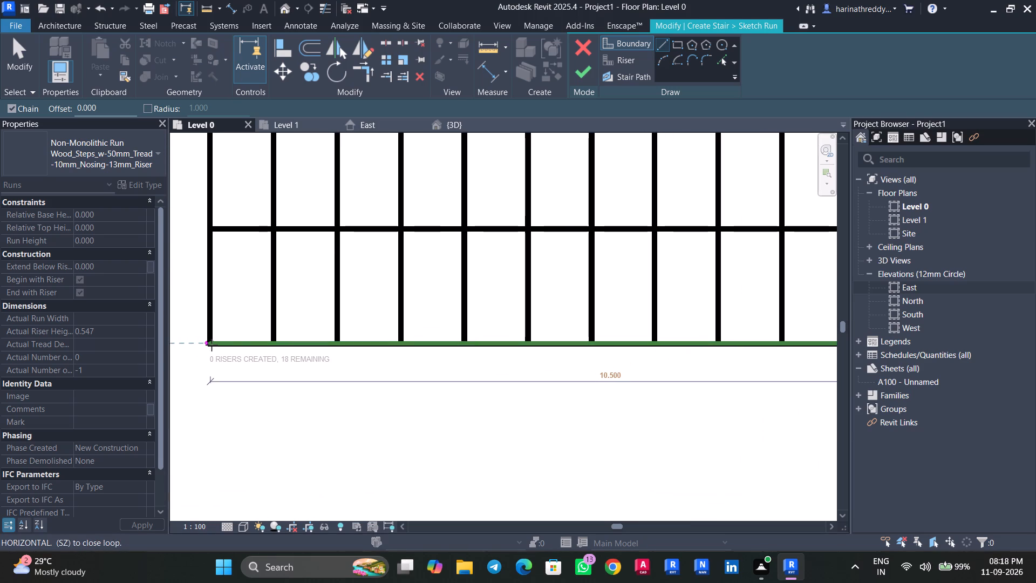
{"action": "left_click", "coordinate": [211, 345]}
{"action": "key", "text": "Escape"}
Trace the inner boundary around the narrow gap between the two stair flights, with a return edge about 6.67' long.
{"action": "scroll", "coordinate": [261, 389], "scroll_direction": "down", "scroll_amount": 7}
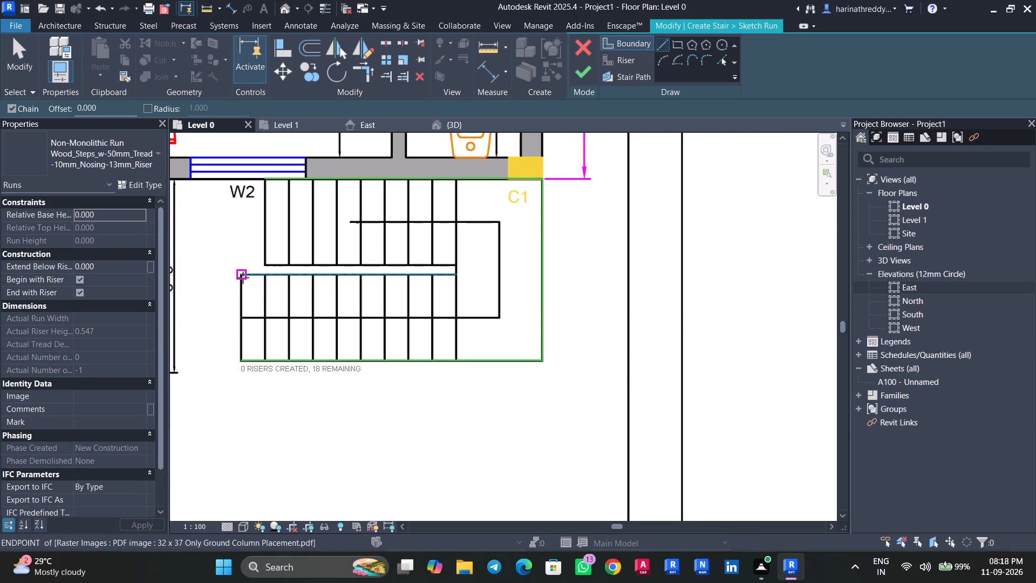
{"action": "left_click", "coordinate": [243, 277]}
{"action": "left_click", "coordinate": [458, 274]}
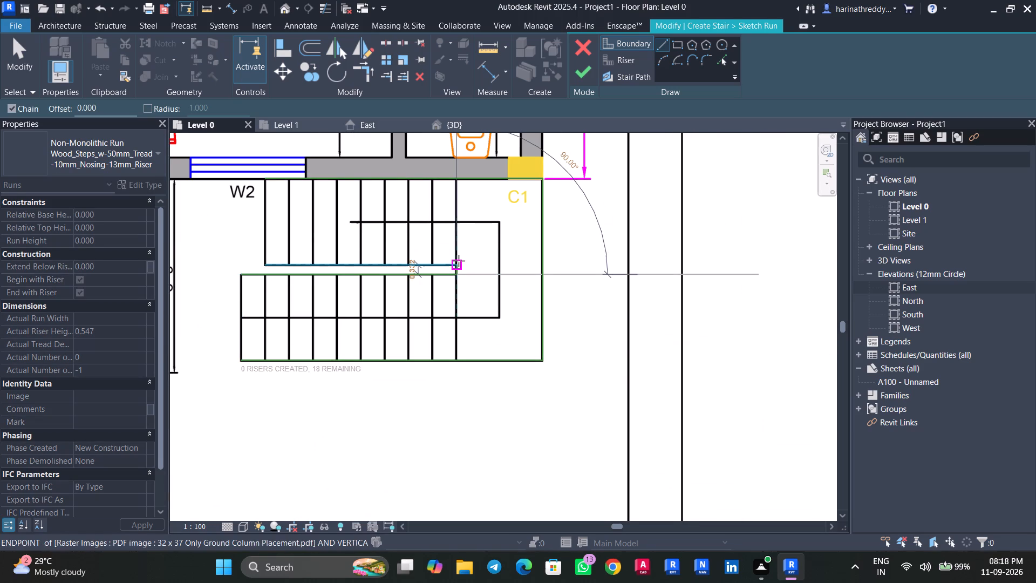
{"action": "left_click", "coordinate": [459, 260]}
{"action": "left_click", "coordinate": [268, 262]}
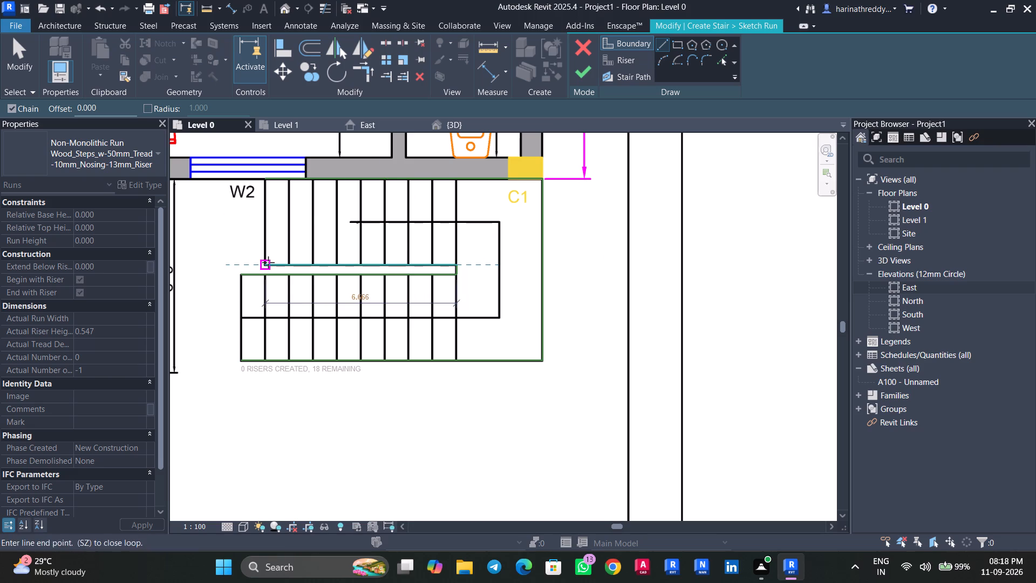
{"action": "key", "text": "Escape"}
Draw the first two riser lines of the outer flight over the PDF treads, each spanning its two boundary lines.
{"action": "left_click", "coordinate": [619, 64]}
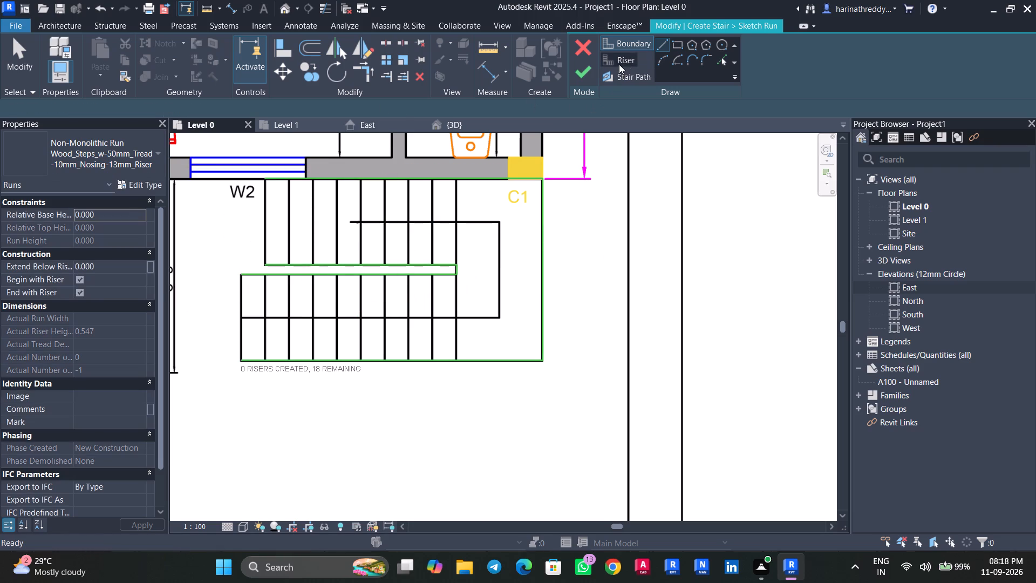
{"action": "left_click", "coordinate": [664, 46]}
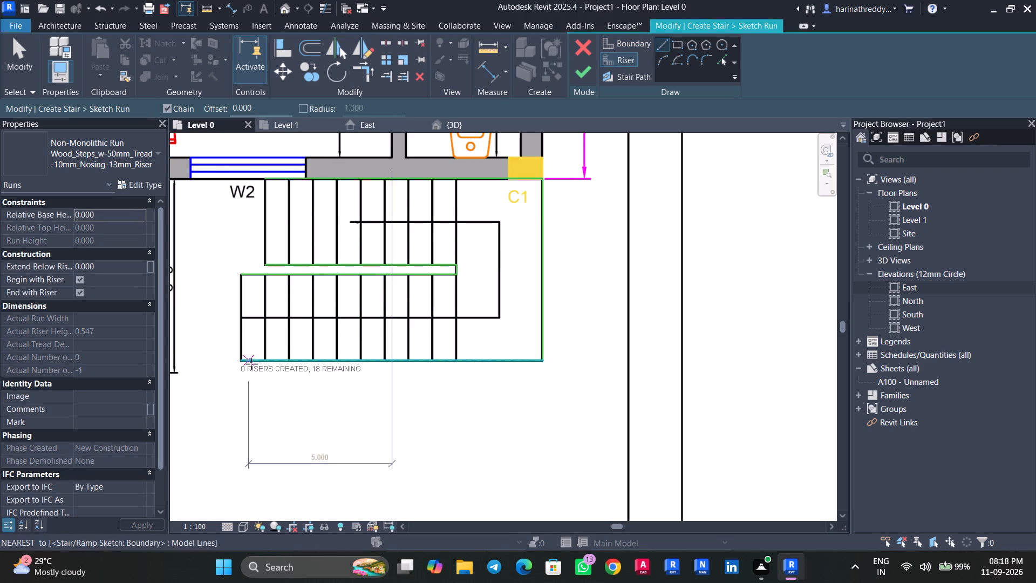
{"action": "left_click", "coordinate": [245, 363]}
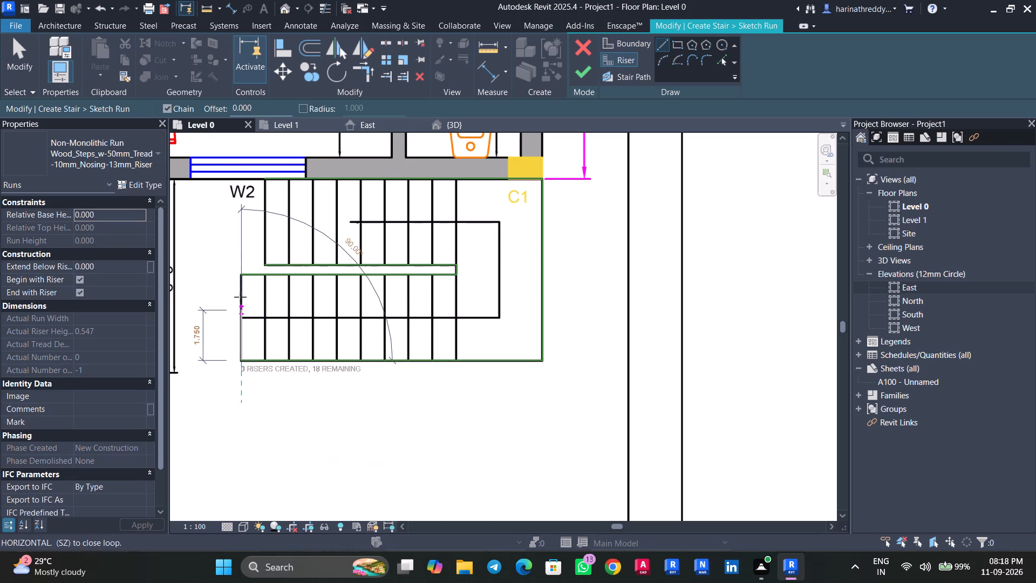
{"action": "left_click", "coordinate": [238, 279]}
{"action": "key", "text": "Escape"}
{"action": "left_click_drag", "start_coordinate": [269, 362], "coordinate": [269, 356]}
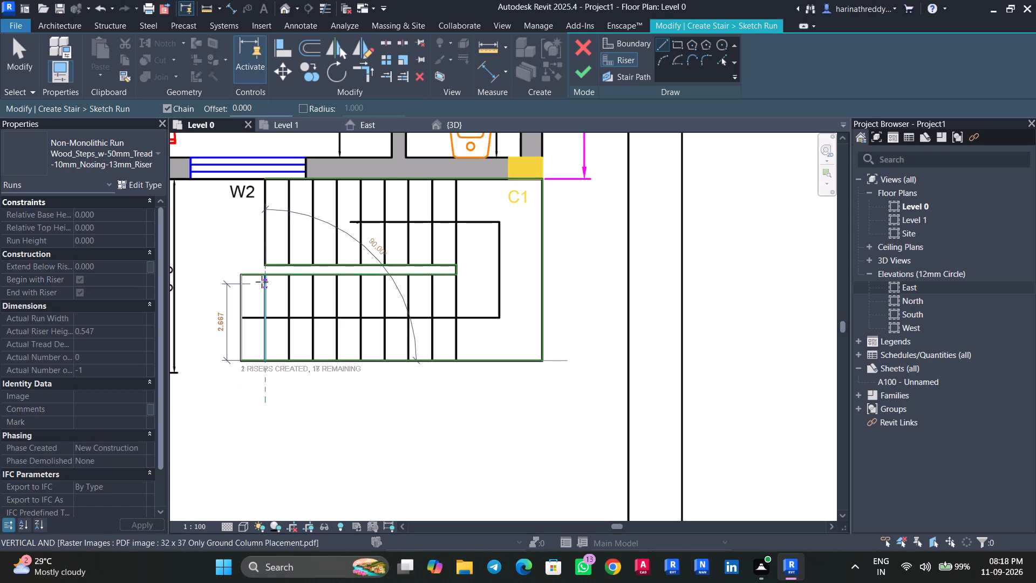
{"action": "left_click", "coordinate": [265, 277]}
{"action": "key", "text": "Escape"}
{"action": "key", "text": "Escape"}
Draw the third and fourth riser lines of the outer flight across its full width, following the PDF treads.
{"action": "scroll", "coordinate": [247, 315], "scroll_direction": "up", "scroll_amount": 8}
{"action": "middle_click_drag", "start_coordinate": [280, 338], "coordinate": [160, 293]}
{"action": "middle_click_drag", "start_coordinate": [165, 295], "coordinate": [244, 315]}
{"action": "middle_click_drag", "start_coordinate": [244, 315], "coordinate": [462, 318]}
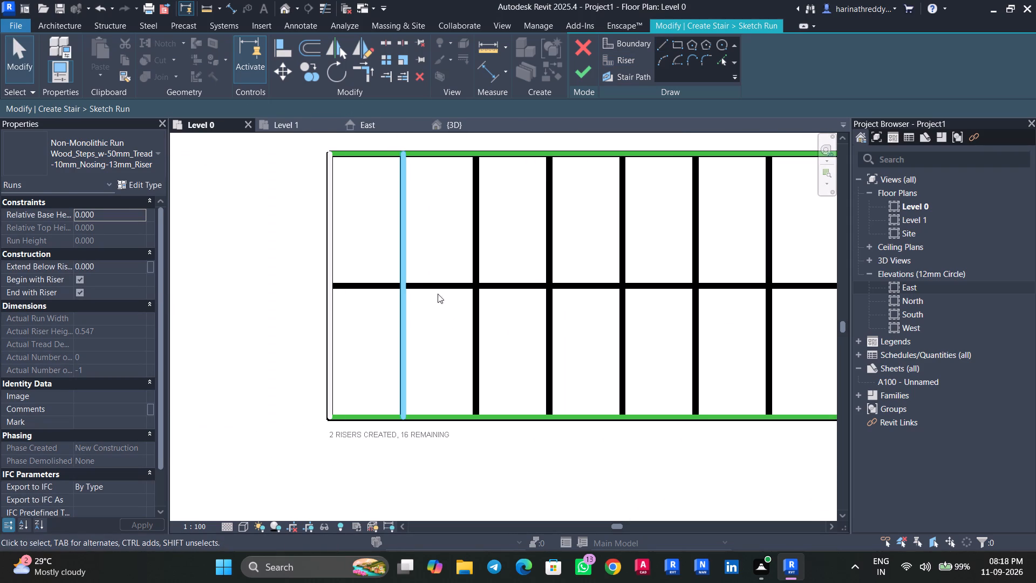
{"action": "left_click", "coordinate": [624, 59]}
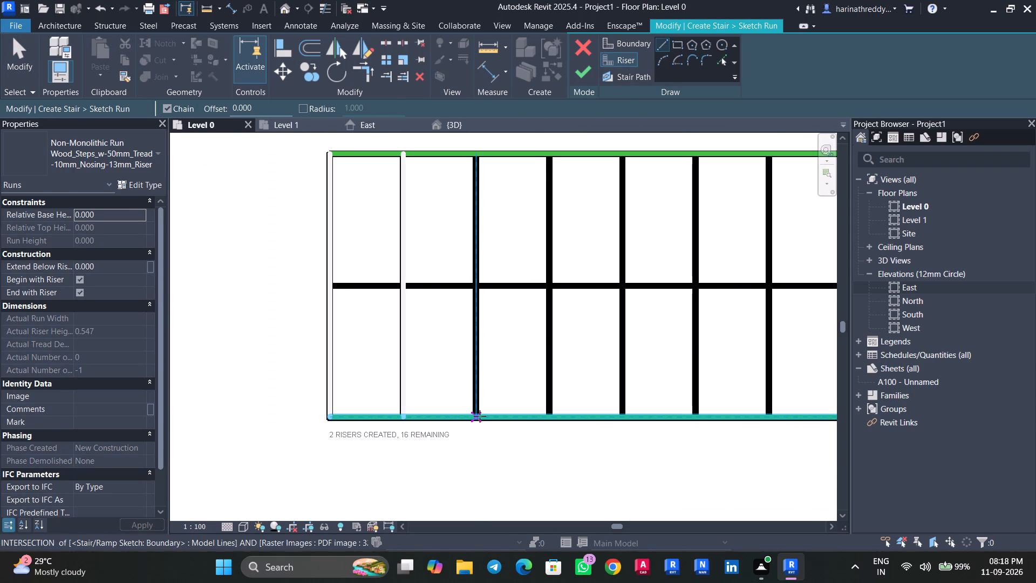
{"action": "left_click", "coordinate": [474, 416]}
{"action": "left_click", "coordinate": [475, 157]}
{"action": "key", "text": "Escape"}
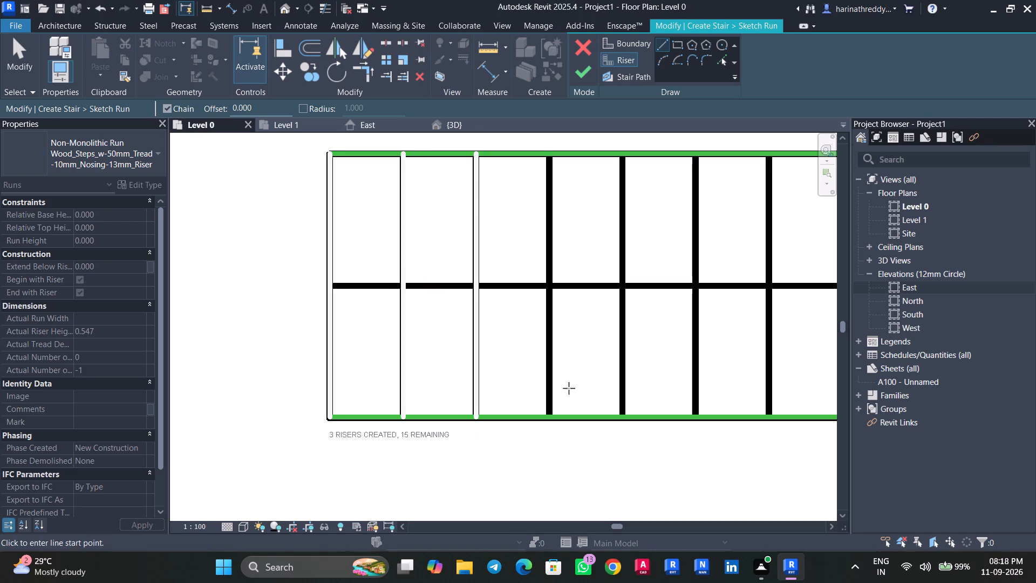
{"action": "left_click", "coordinate": [551, 416]}
{"action": "left_click", "coordinate": [551, 157]}
{"action": "key", "text": "Escape"}
Draw the fifth and sixth riser lines of the outer flight, each about 3' long, on the PDF treads.
{"action": "middle_click_drag", "start_coordinate": [597, 307], "coordinate": [373, 307]}
{"action": "left_click_drag", "start_coordinate": [398, 420], "coordinate": [399, 410]}
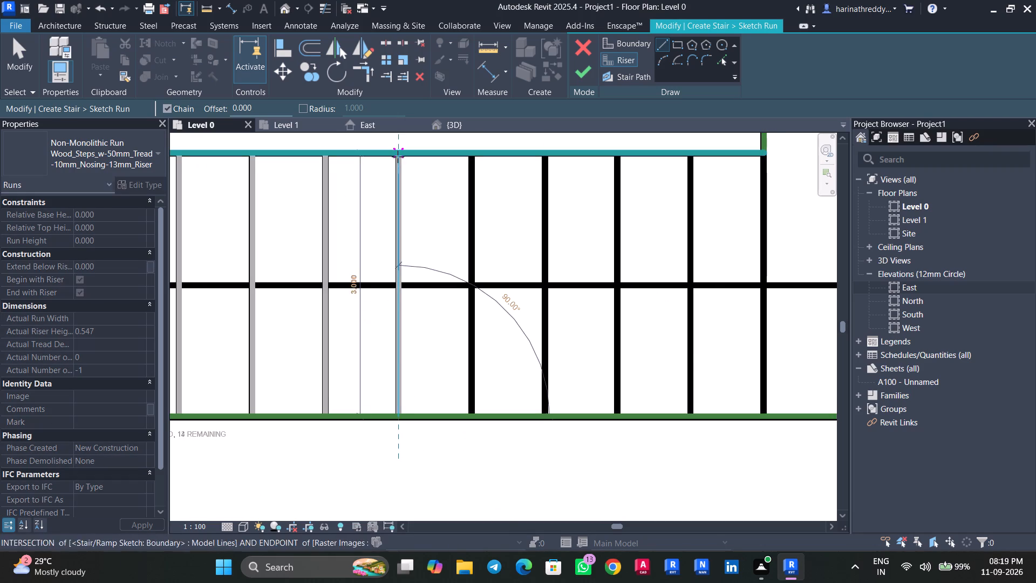
{"action": "left_click", "coordinate": [398, 157]}
{"action": "key", "text": "Escape"}
{"action": "left_click", "coordinate": [471, 416]}
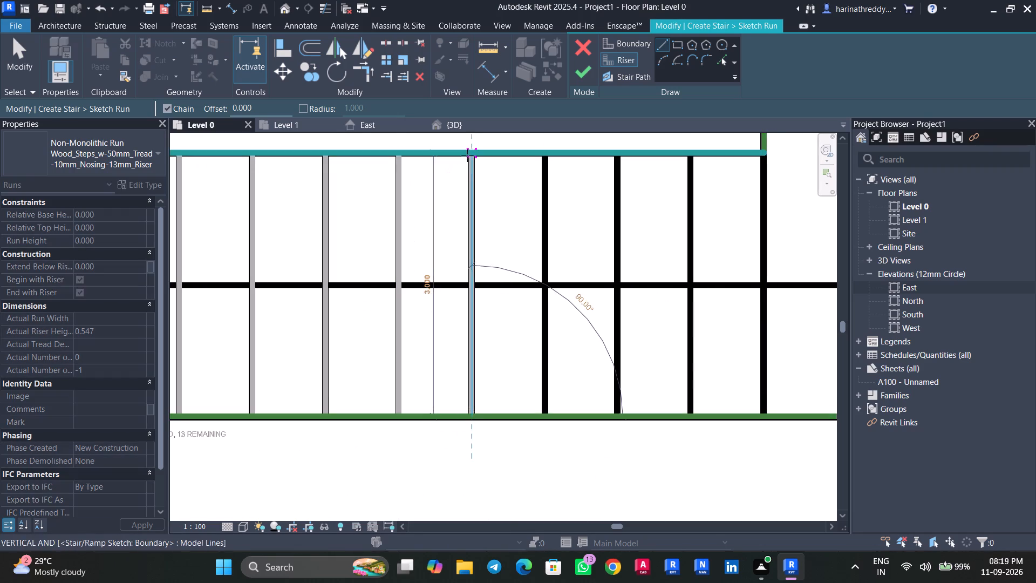
{"action": "left_click", "coordinate": [468, 154]}
{"action": "key", "text": "Escape"}
Draw the seventh and eighth riser lines of the outer flight across its full width, following the PDF treads.
{"action": "middle_click_drag", "start_coordinate": [518, 279], "coordinate": [365, 316]}
{"action": "left_click", "coordinate": [395, 453]}
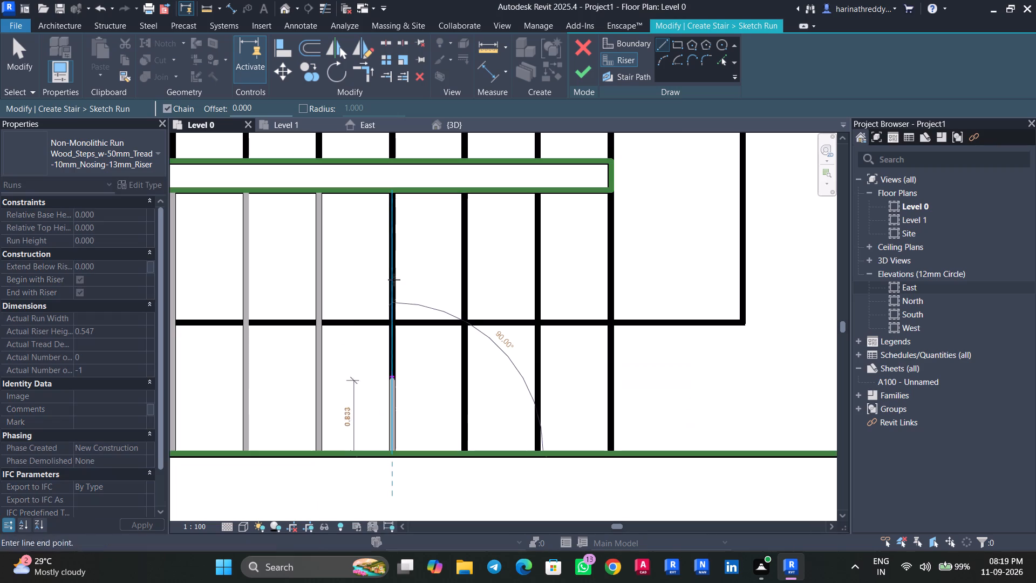
{"action": "left_click", "coordinate": [392, 192]}
{"action": "key", "text": "Escape"}
{"action": "left_click", "coordinate": [465, 453]}
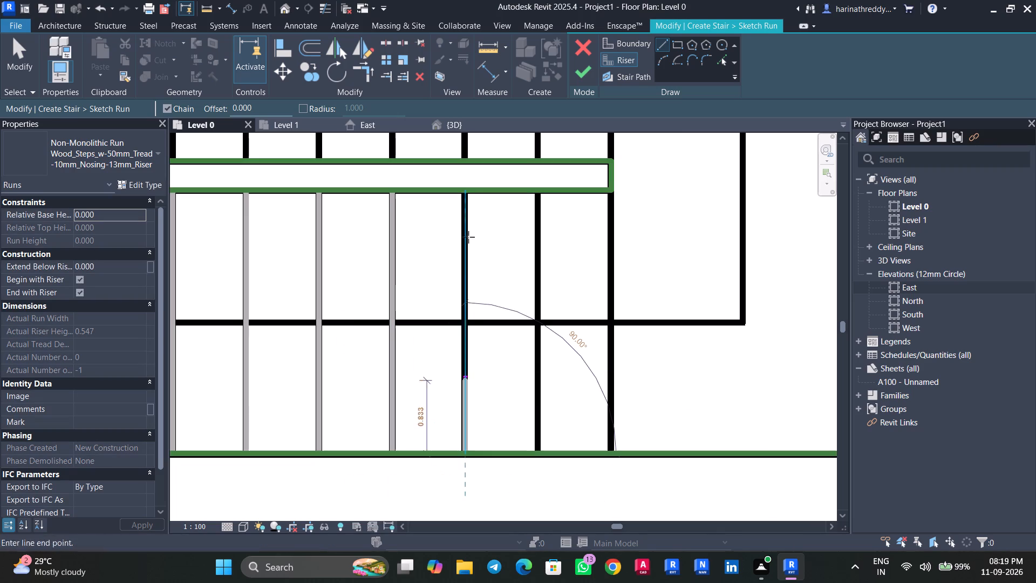
{"action": "left_click", "coordinate": [466, 194]}
{"action": "key", "text": "Escape"}
Draw the ninth and tenth riser lines of the outer flight, the last one about 3' long at the landing end of the gap.
{"action": "left_click", "coordinate": [538, 451]}
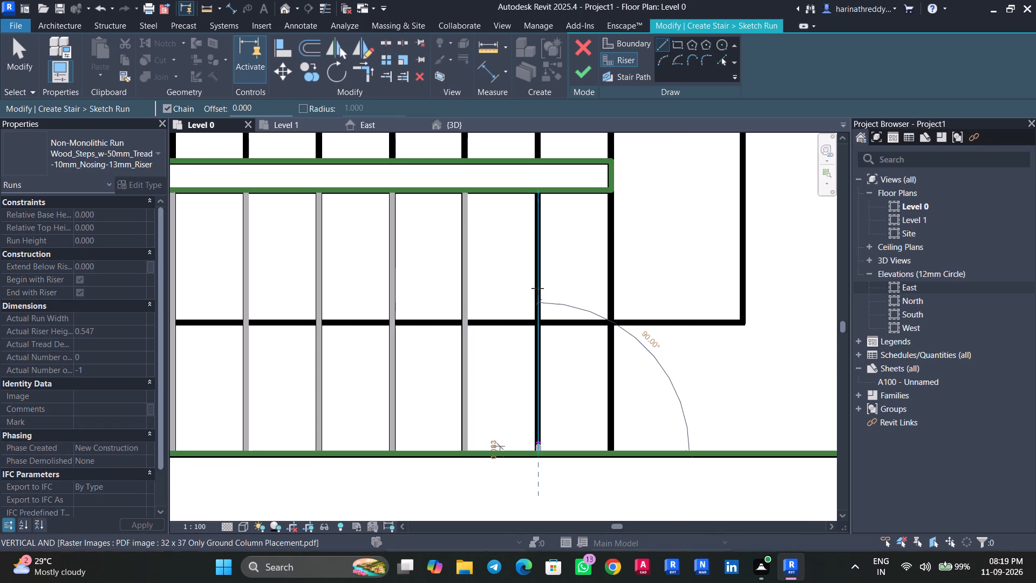
{"action": "left_click", "coordinate": [533, 195]}
{"action": "key", "text": "Escape"}
{"action": "left_click", "coordinate": [612, 447]}
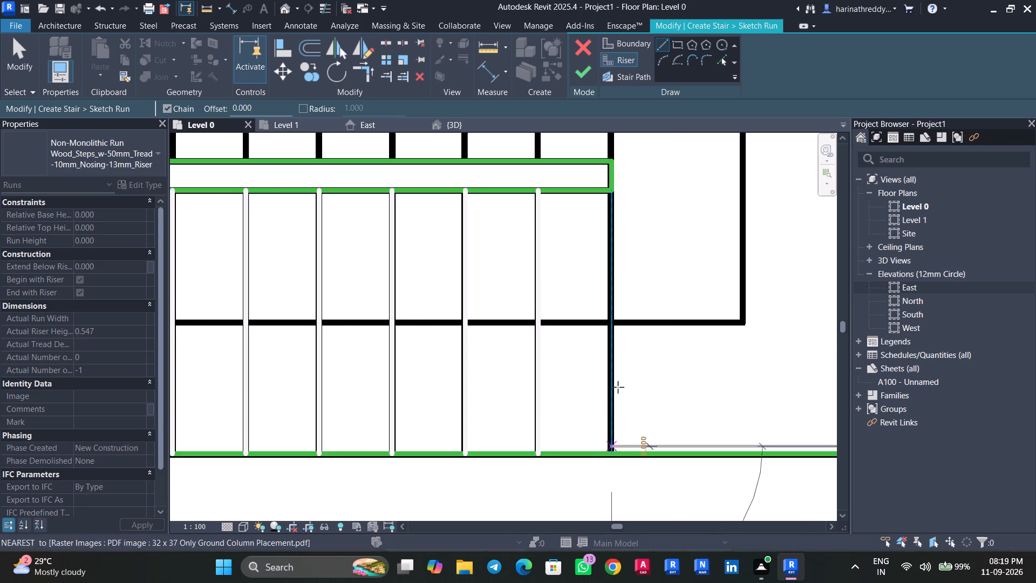
{"action": "key", "text": "Escape"}
{"action": "left_click_drag", "start_coordinate": [612, 451], "coordinate": [612, 443]}
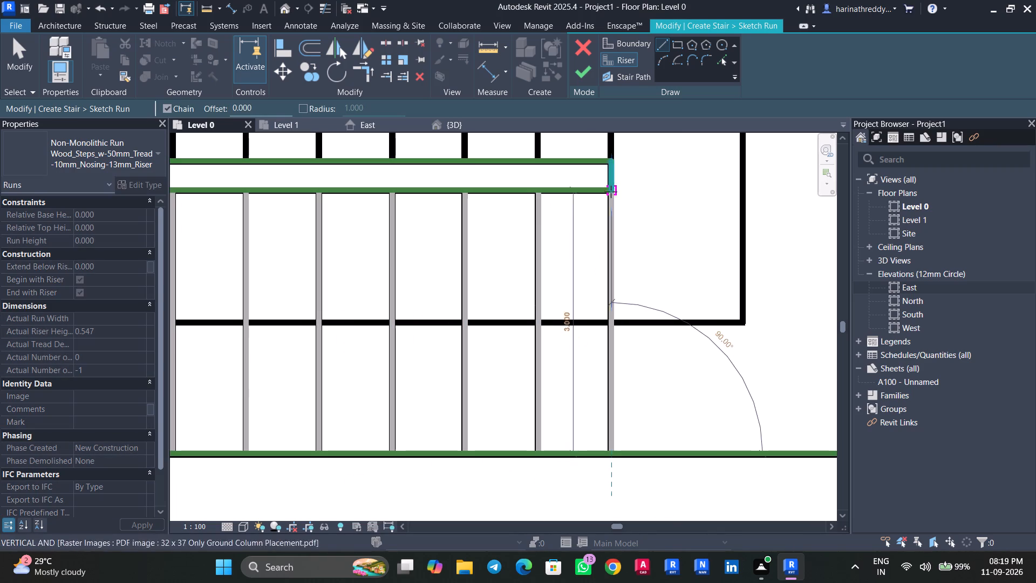
{"action": "left_click", "coordinate": [611, 189]}
{"action": "key", "text": "Escape"}
{"action": "middle_click_drag", "start_coordinate": [614, 234], "coordinate": [541, 504]}
{"action": "key", "text": "Escape"}
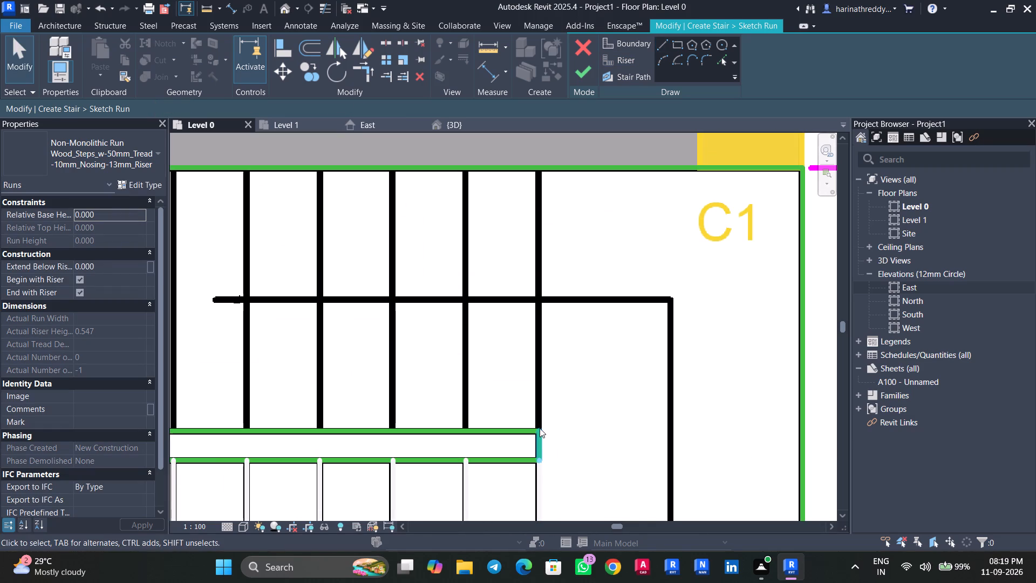
Draw the first two riser lines of the inner flight along the wall, starting at the landing edge.
{"action": "left_click", "coordinate": [630, 63]}
{"action": "left_click", "coordinate": [538, 426]}
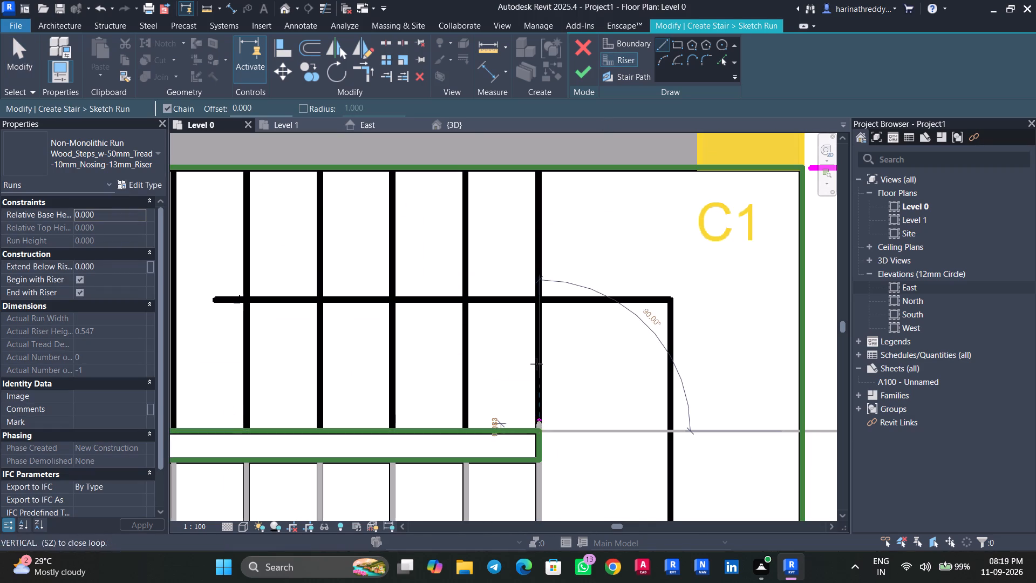
{"action": "left_click", "coordinate": [536, 172]}
{"action": "key", "text": "Escape"}
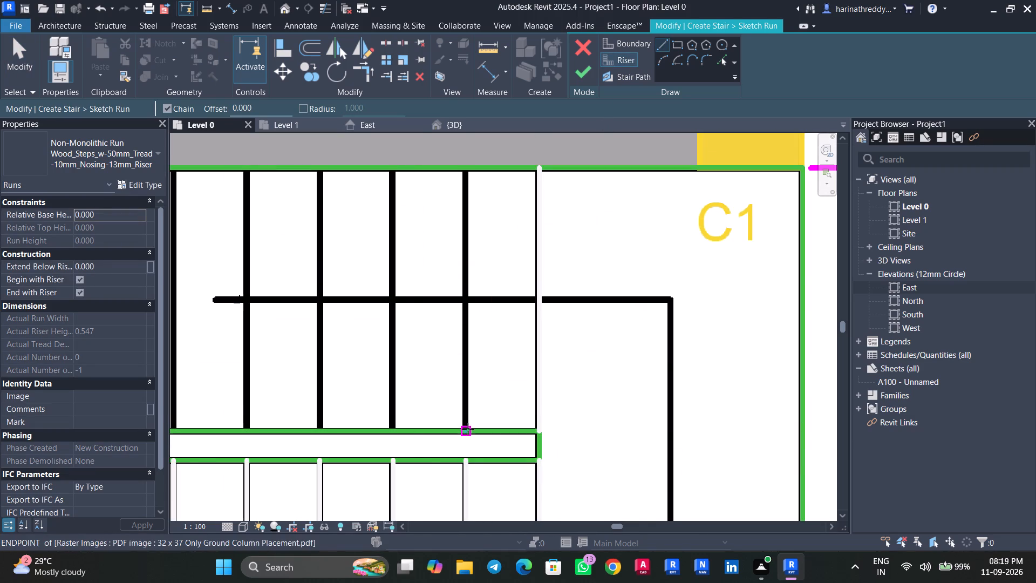
{"action": "left_click", "coordinate": [468, 429]}
{"action": "left_click", "coordinate": [467, 166]}
{"action": "key", "text": "Escape"}
Draw the third and fourth riser lines of the inner flight, each about 3' long, over the PDF treads.
{"action": "middle_click_drag", "start_coordinate": [523, 322], "coordinate": [621, 324]}
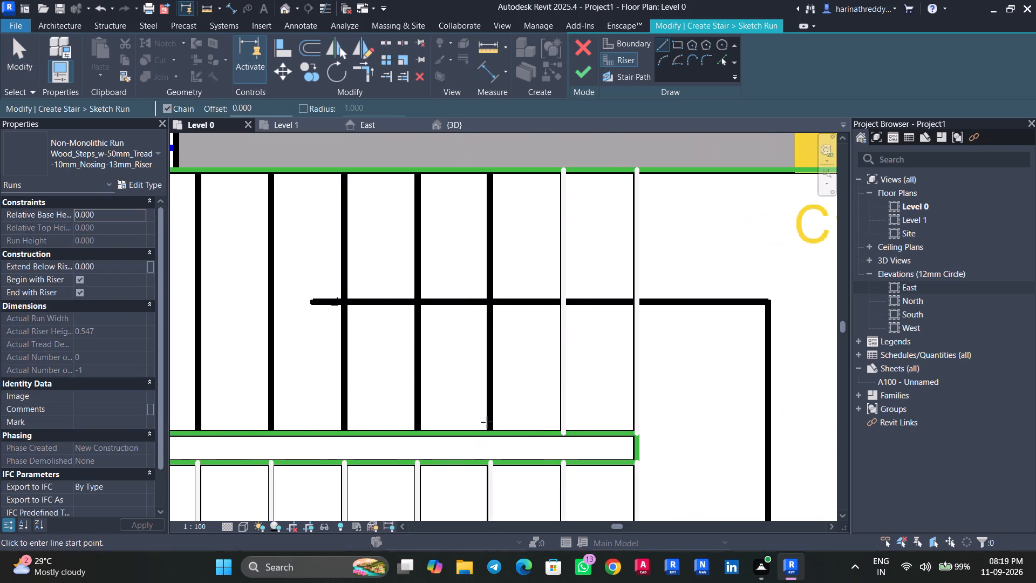
{"action": "left_click", "coordinate": [488, 433]}
{"action": "left_click", "coordinate": [490, 171]}
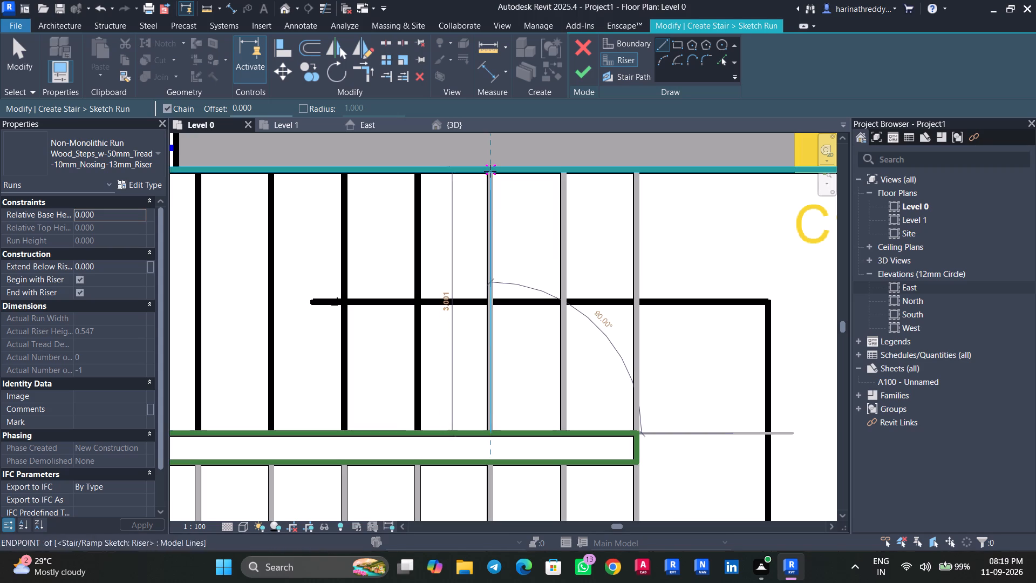
{"action": "key", "text": "Escape"}
{"action": "middle_click_drag", "start_coordinate": [456, 379], "coordinate": [582, 368]}
{"action": "left_click", "coordinate": [547, 422]}
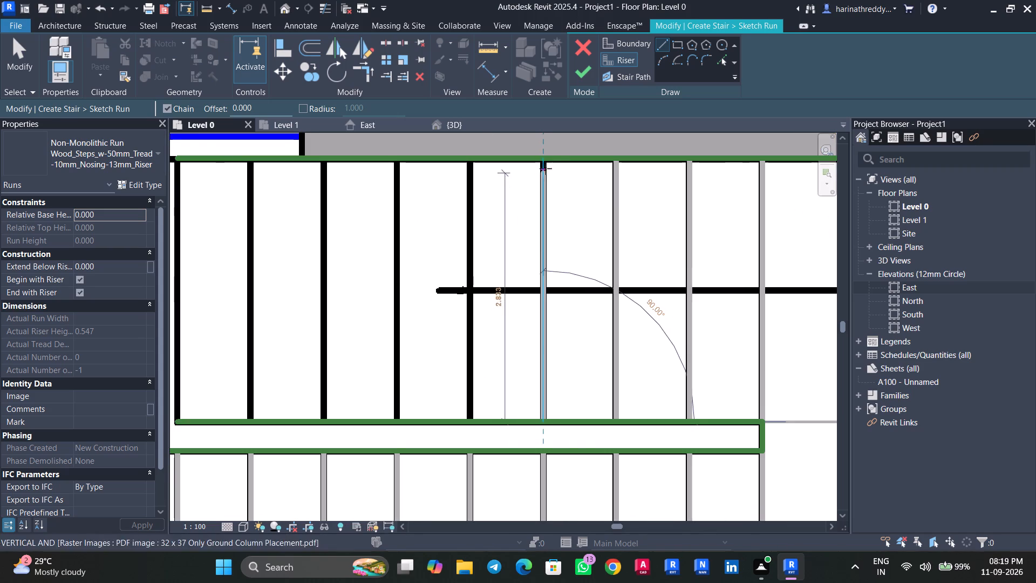
{"action": "left_click", "coordinate": [547, 162]}
{"action": "key", "text": "Escape"}
Draw the fifth and sixth riser lines of the inner flight between its two boundary lines.
{"action": "middle_click_drag", "start_coordinate": [485, 343], "coordinate": [544, 343]}
{"action": "left_click", "coordinate": [528, 421]}
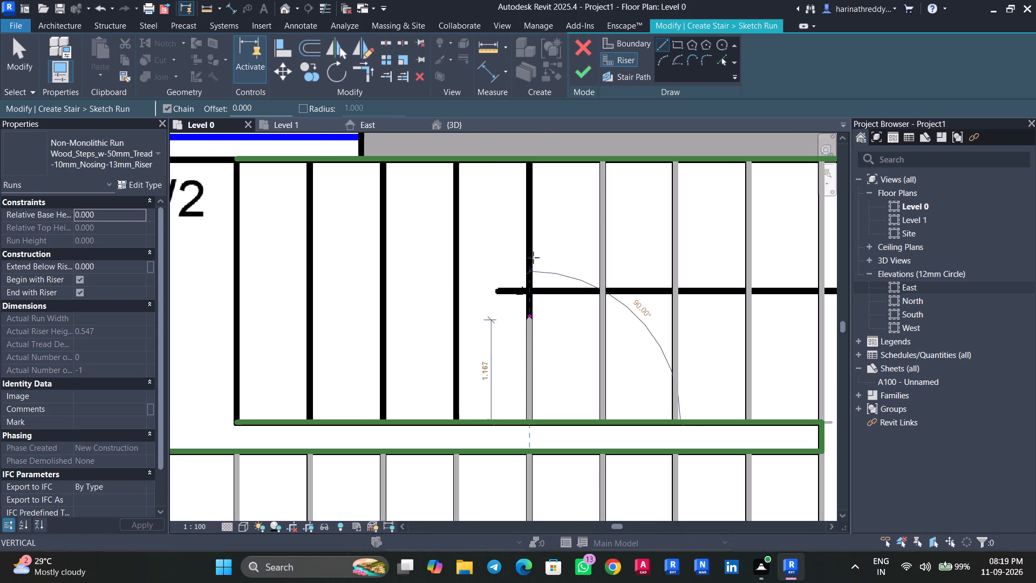
{"action": "left_click", "coordinate": [529, 164]}
{"action": "key", "text": "Escape"}
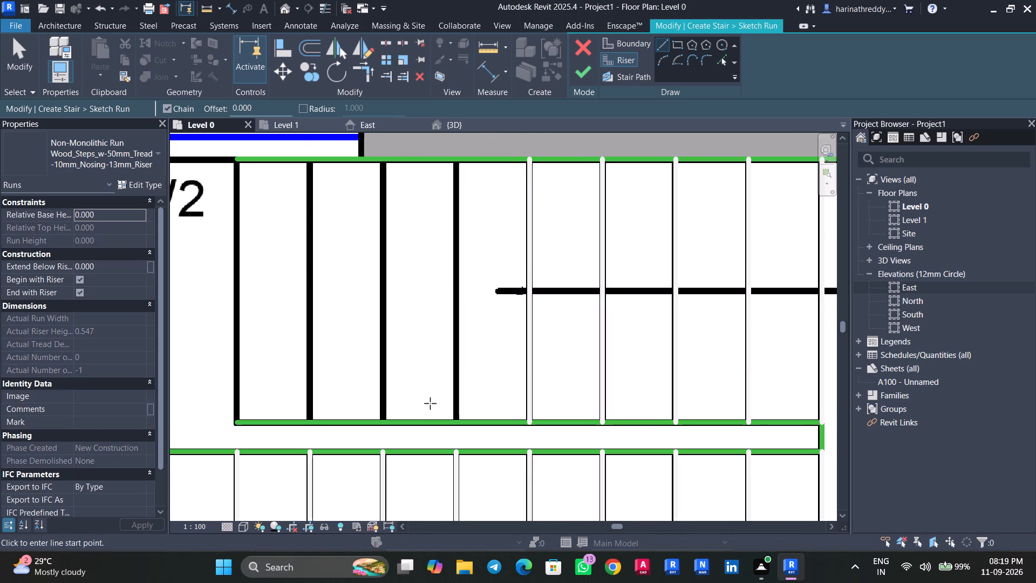
{"action": "left_click", "coordinate": [457, 422]}
{"action": "left_click", "coordinate": [457, 160]}
{"action": "key", "text": "Escape"}
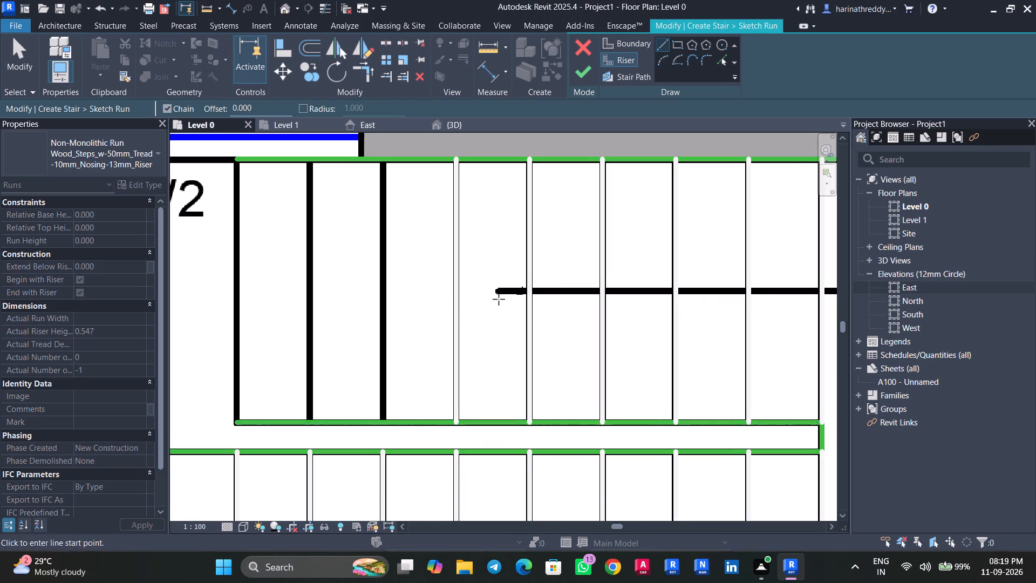
Draw the last three riser lines of the inner flight, closing it with the one nearest window W2.
{"action": "middle_click_drag", "start_coordinate": [511, 306], "coordinate": [626, 316]}
{"action": "left_click", "coordinate": [497, 434]}
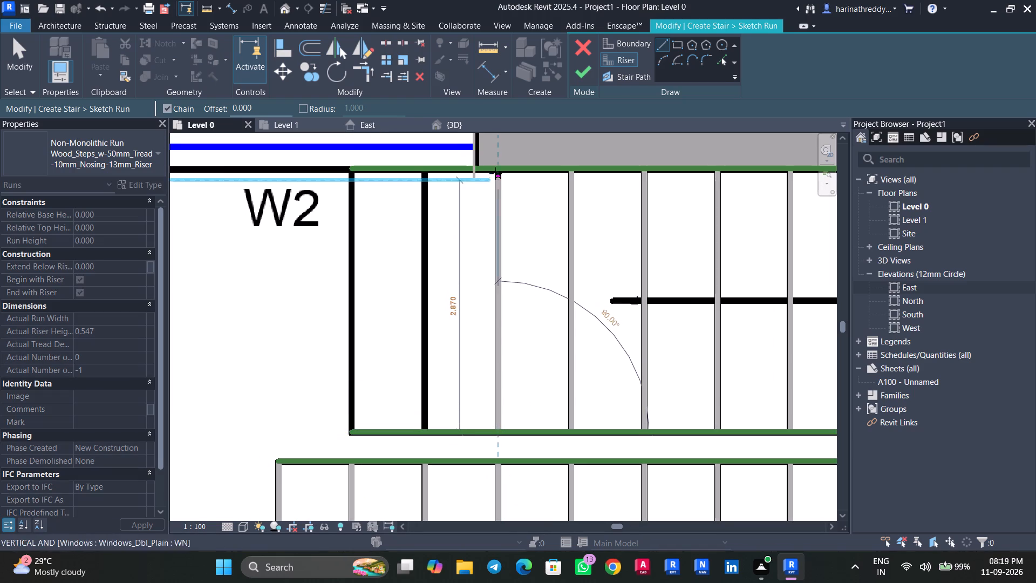
{"action": "left_click", "coordinate": [497, 170]}
{"action": "key", "text": "Escape"}
{"action": "left_click", "coordinate": [425, 435]}
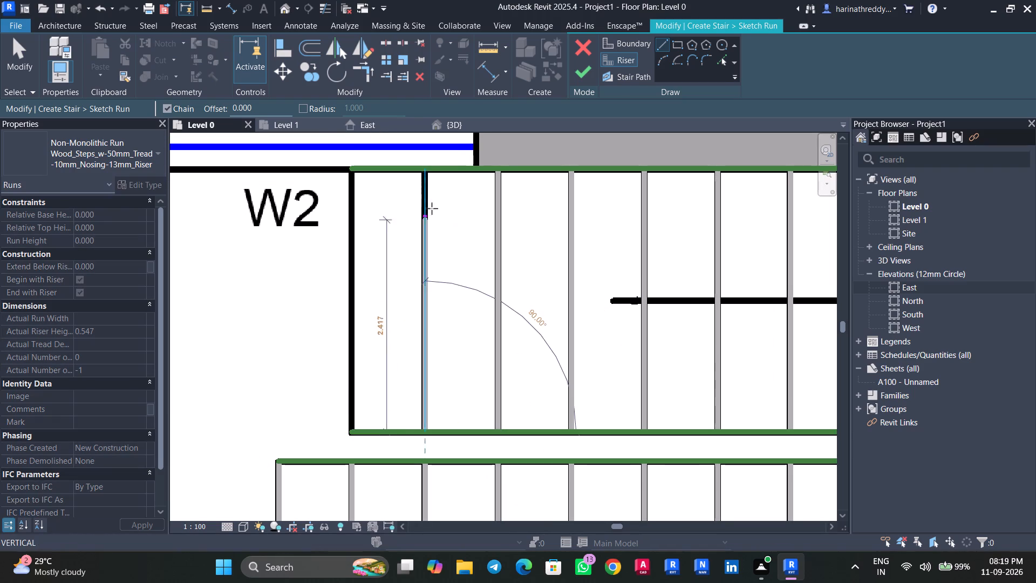
{"action": "left_click", "coordinate": [424, 171]}
{"action": "key", "text": "Escape"}
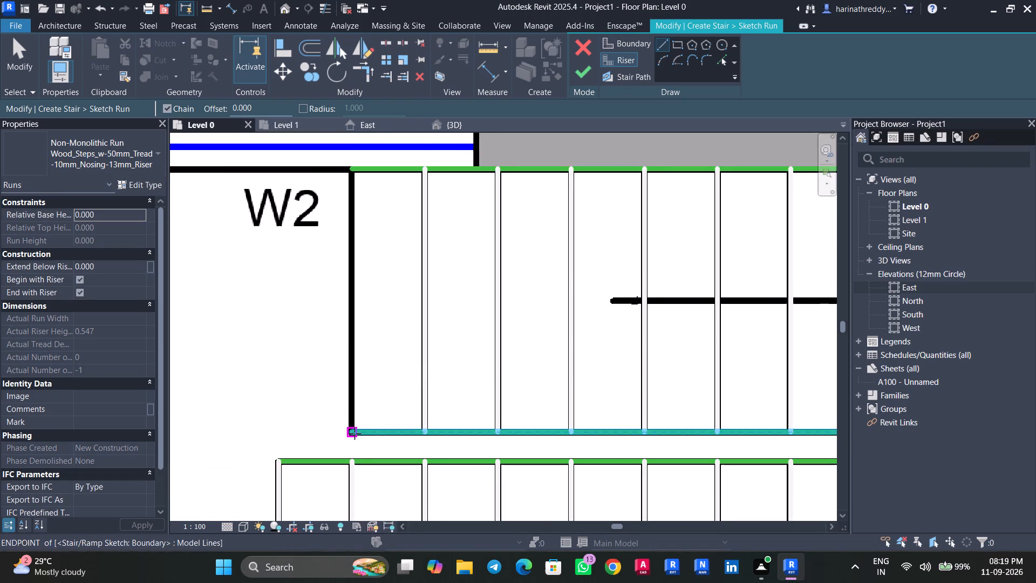
{"action": "left_click", "coordinate": [355, 433]}
{"action": "left_click", "coordinate": [353, 167]}
{"action": "key", "text": "Escape"}
Draw the stair path from the middle of the outer flight's first riser about 9' to the landing, with a 3.5' leg across it.
{"action": "scroll", "coordinate": [414, 281], "scroll_direction": "down", "scroll_amount": 7}
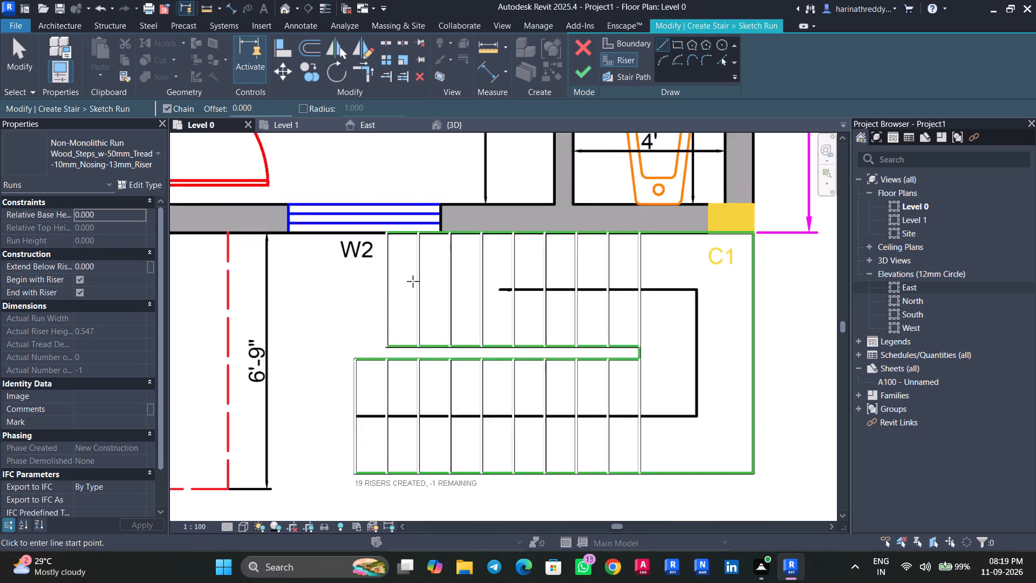
{"action": "scroll", "coordinate": [413, 281], "scroll_direction": "down", "scroll_amount": 3}
{"action": "left_click", "coordinate": [615, 76]}
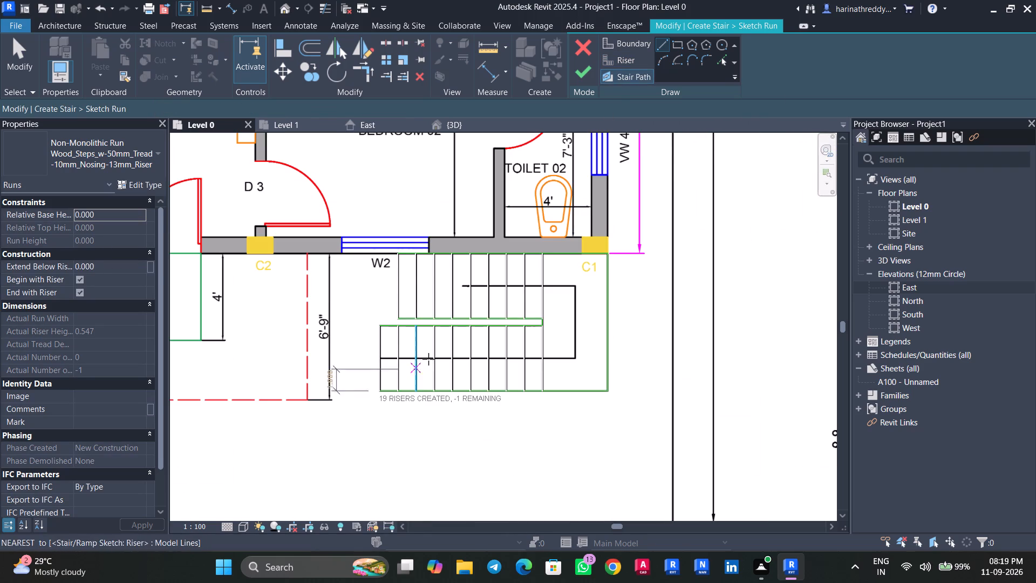
{"action": "left_click", "coordinate": [381, 364]}
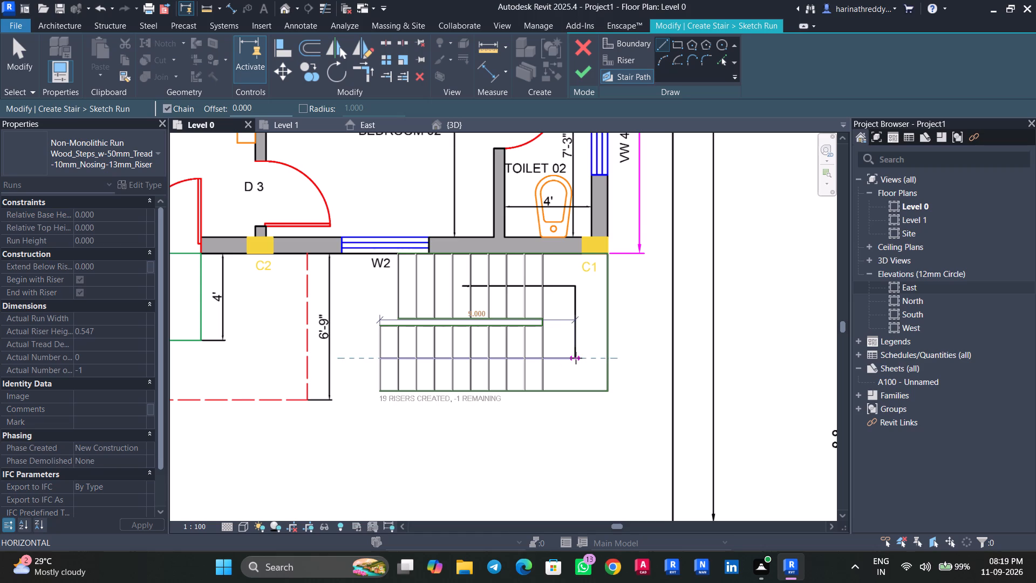
{"action": "left_click", "coordinate": [576, 358]}
{"action": "left_click", "coordinate": [574, 287]}
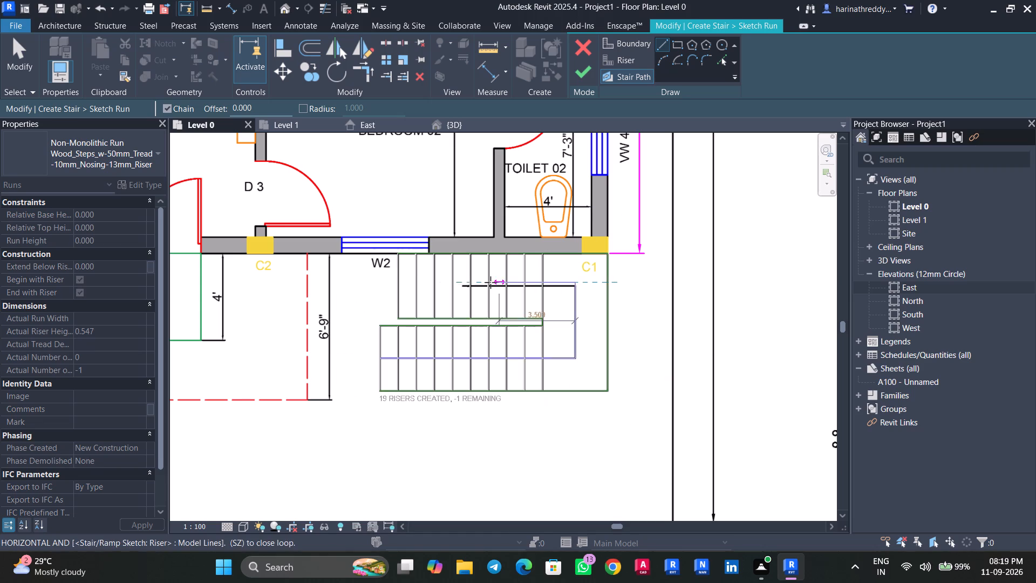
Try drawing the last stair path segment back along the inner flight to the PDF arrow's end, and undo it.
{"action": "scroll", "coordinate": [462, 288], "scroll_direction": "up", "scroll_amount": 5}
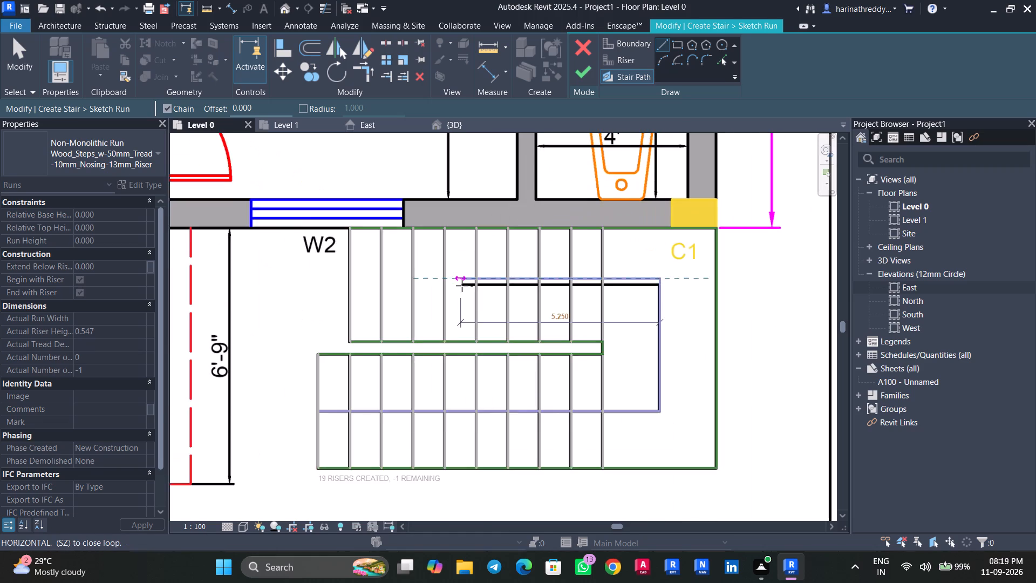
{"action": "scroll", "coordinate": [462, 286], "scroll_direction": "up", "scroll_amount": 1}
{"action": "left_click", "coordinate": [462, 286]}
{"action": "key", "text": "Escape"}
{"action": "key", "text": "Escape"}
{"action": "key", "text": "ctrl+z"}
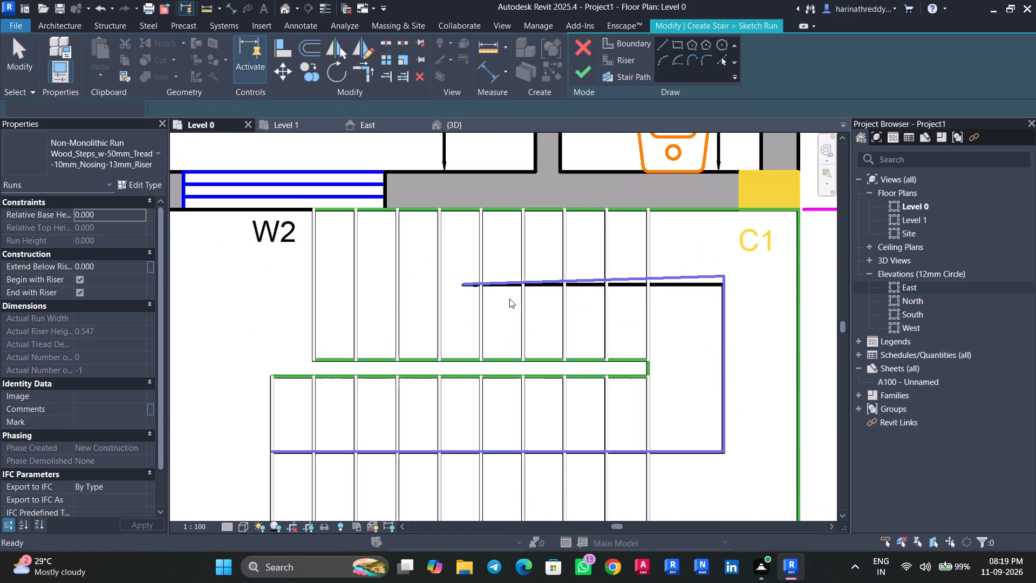
Shorten the stair path's landing leg to about 3.333' so it ends on the PDF walking line.
{"action": "left_click", "coordinate": [724, 282]}
{"action": "scroll", "coordinate": [724, 281], "scroll_direction": "up", "scroll_amount": 4}
{"action": "left_click_drag", "start_coordinate": [725, 270], "coordinate": [728, 289]}
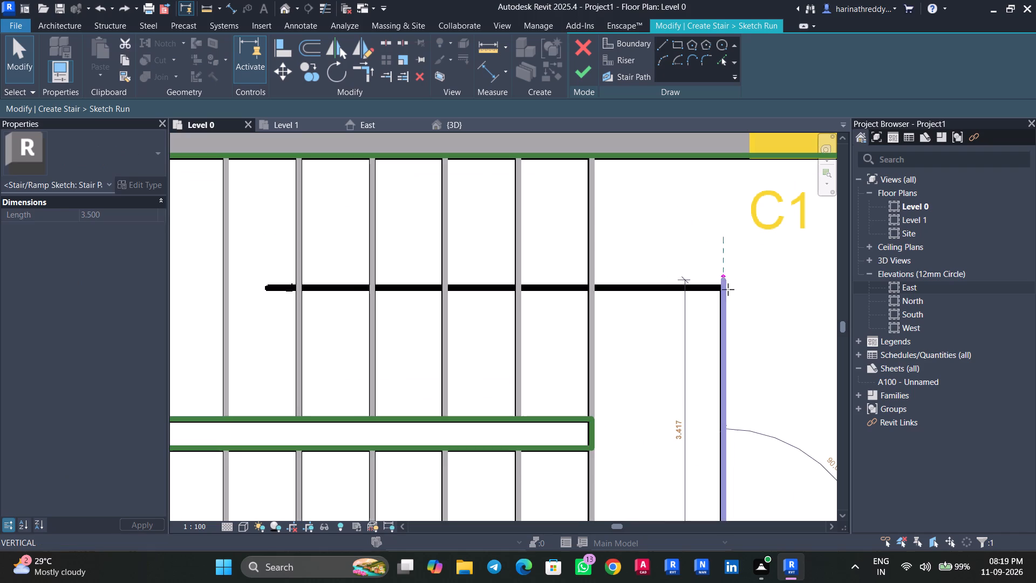
{"action": "left_click_drag", "start_coordinate": [728, 289], "coordinate": [727, 289]}
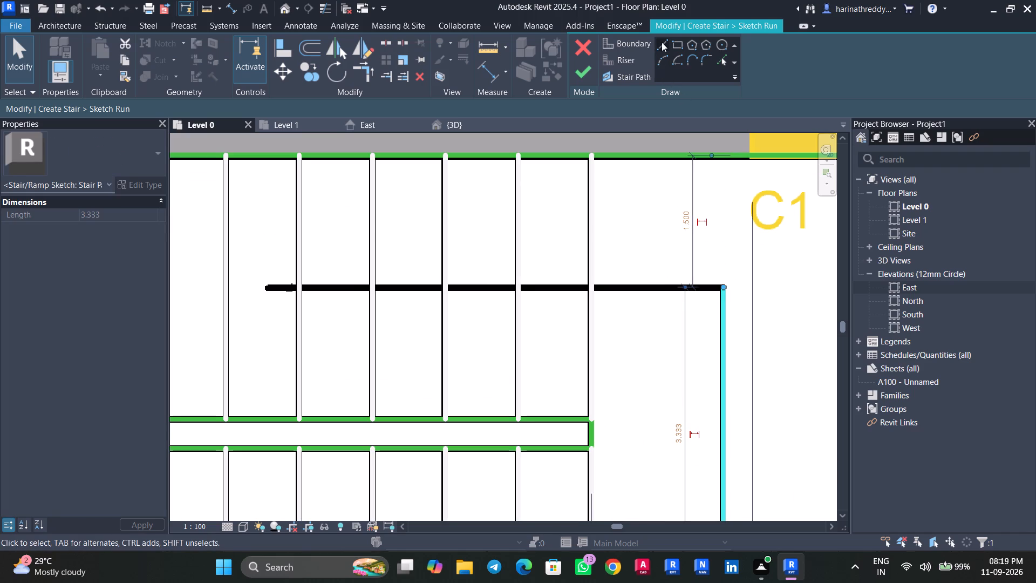
Draw a horizontal stair path segment about 5.17' long from the landing leg's end along the inner flight's PDF walking line.
{"action": "left_click", "coordinate": [639, 75]}
{"action": "left_click", "coordinate": [660, 43]}
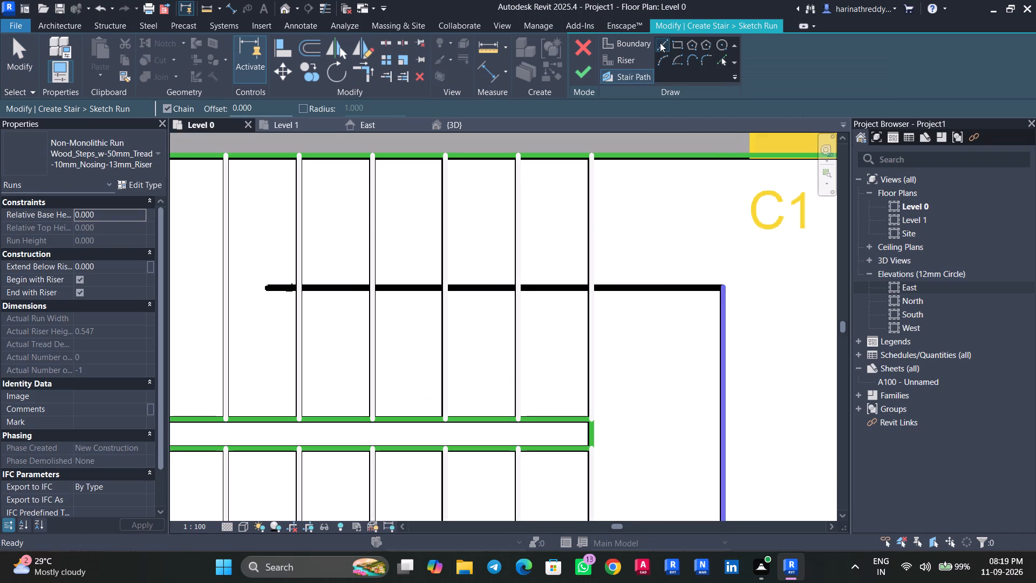
{"action": "left_click", "coordinate": [722, 288]}
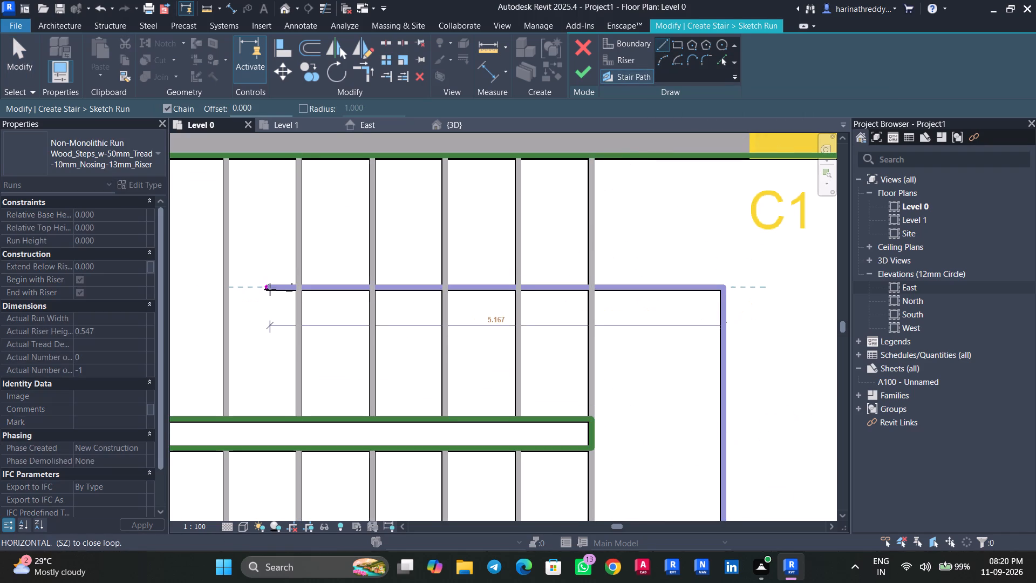
{"action": "left_click", "coordinate": [270, 289]}
{"action": "key", "text": "Escape"}
{"action": "scroll", "coordinate": [271, 337], "scroll_direction": "down", "scroll_amount": 3}
{"action": "scroll", "coordinate": [271, 337], "scroll_direction": "up", "scroll_amount": 2}
{"action": "scroll", "coordinate": [271, 337], "scroll_direction": "down", "scroll_amount": 4}
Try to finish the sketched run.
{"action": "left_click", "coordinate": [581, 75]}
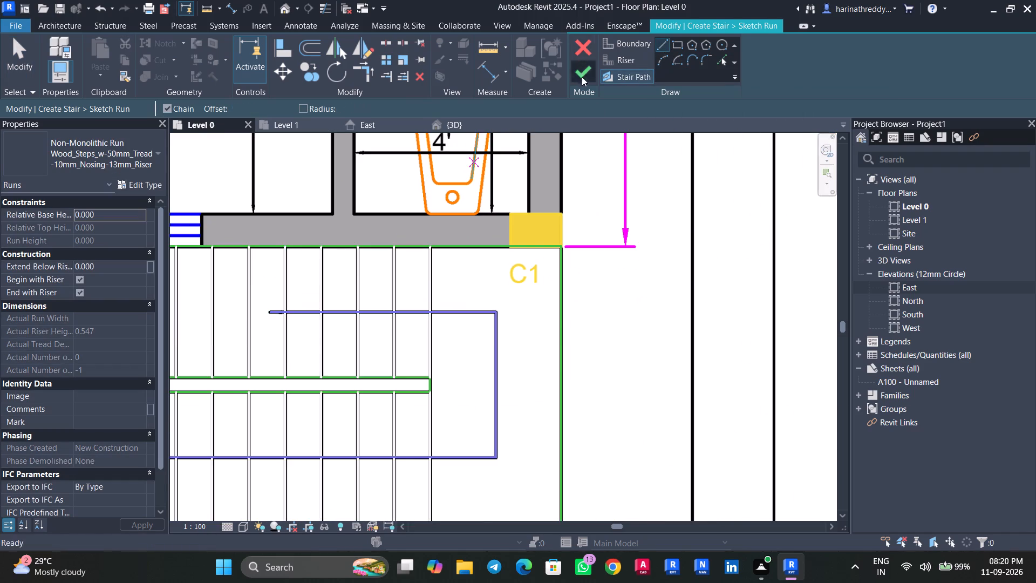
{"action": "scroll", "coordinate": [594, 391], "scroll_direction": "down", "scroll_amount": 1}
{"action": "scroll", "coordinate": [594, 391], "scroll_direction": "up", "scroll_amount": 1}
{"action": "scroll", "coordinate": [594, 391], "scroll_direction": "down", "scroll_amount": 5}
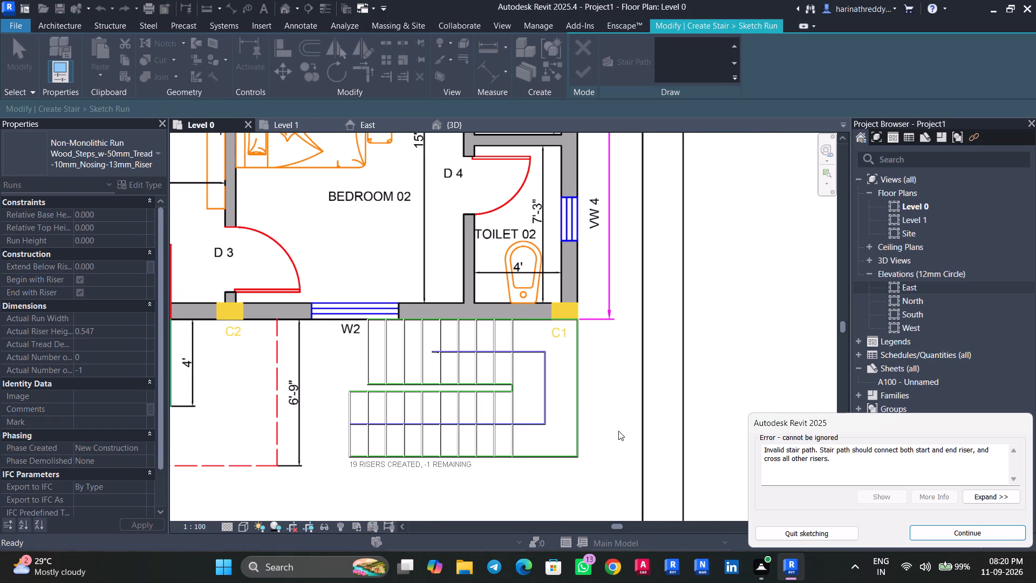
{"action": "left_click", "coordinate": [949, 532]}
Extend the stair path's inner-flight segment to the flight's last riser beside window W2.
{"action": "scroll", "coordinate": [399, 364], "scroll_direction": "up", "scroll_amount": 2}
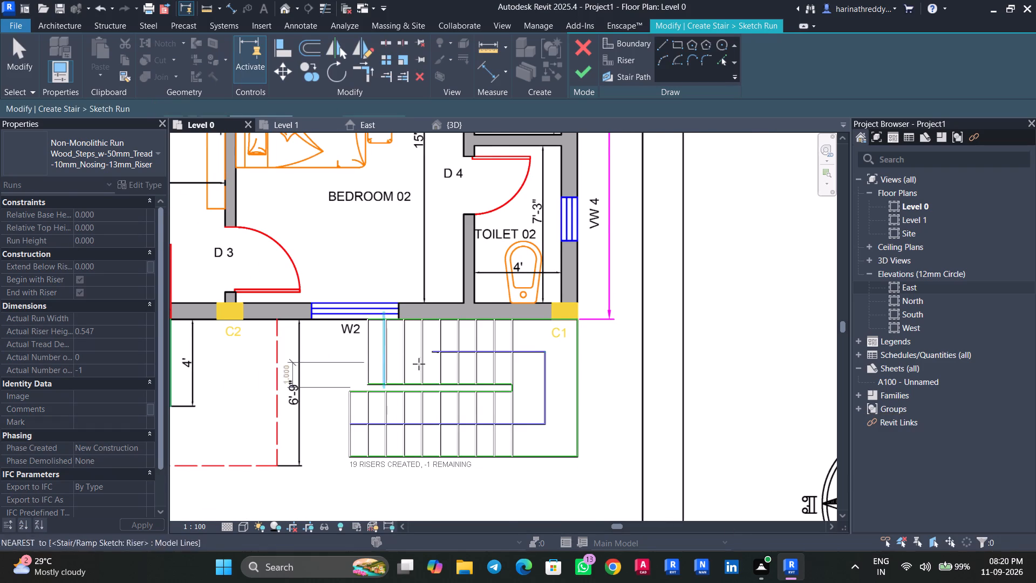
{"action": "scroll", "coordinate": [419, 364], "scroll_direction": "down", "scroll_amount": 1}
{"action": "scroll", "coordinate": [419, 364], "scroll_direction": "up", "scroll_amount": 11}
{"action": "scroll", "coordinate": [322, 389], "scroll_direction": "down", "scroll_amount": 1}
{"action": "scroll", "coordinate": [322, 389], "scroll_direction": "up", "scroll_amount": 1}
{"action": "key", "text": "Escape"}
{"action": "key", "text": "Escape"}
{"action": "left_click", "coordinate": [314, 392]}
{"action": "scroll", "coordinate": [312, 391], "scroll_direction": "down", "scroll_amount": 10}
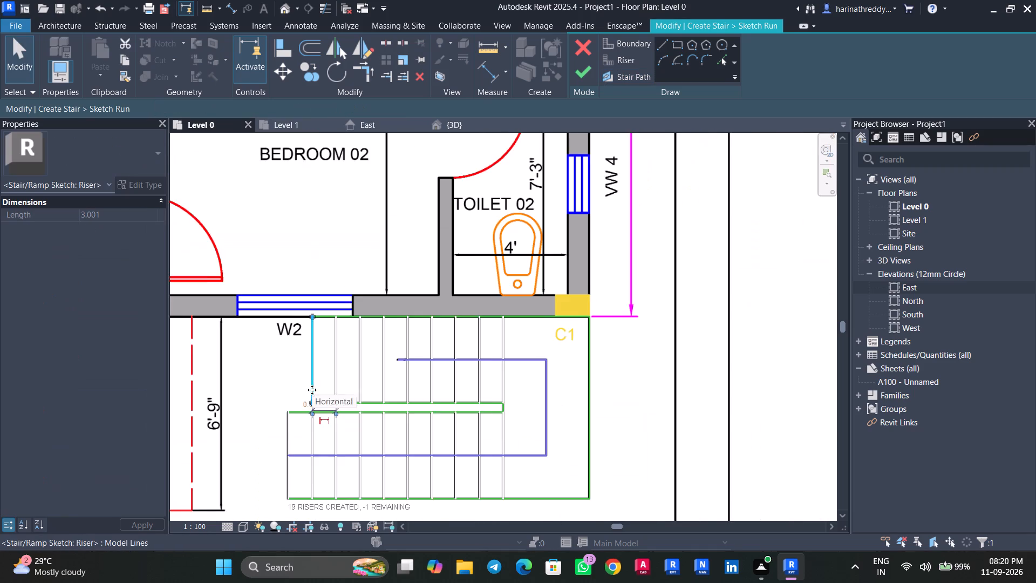
{"action": "middle_click_drag", "start_coordinate": [313, 388], "coordinate": [370, 315]}
{"action": "key", "text": "Escape"}
{"action": "left_click", "coordinate": [457, 286]}
{"action": "scroll", "coordinate": [456, 286], "scroll_direction": "up", "scroll_amount": 2}
{"action": "left_click_drag", "start_coordinate": [453, 286], "coordinate": [343, 283]}
{"action": "key", "text": "Escape"}
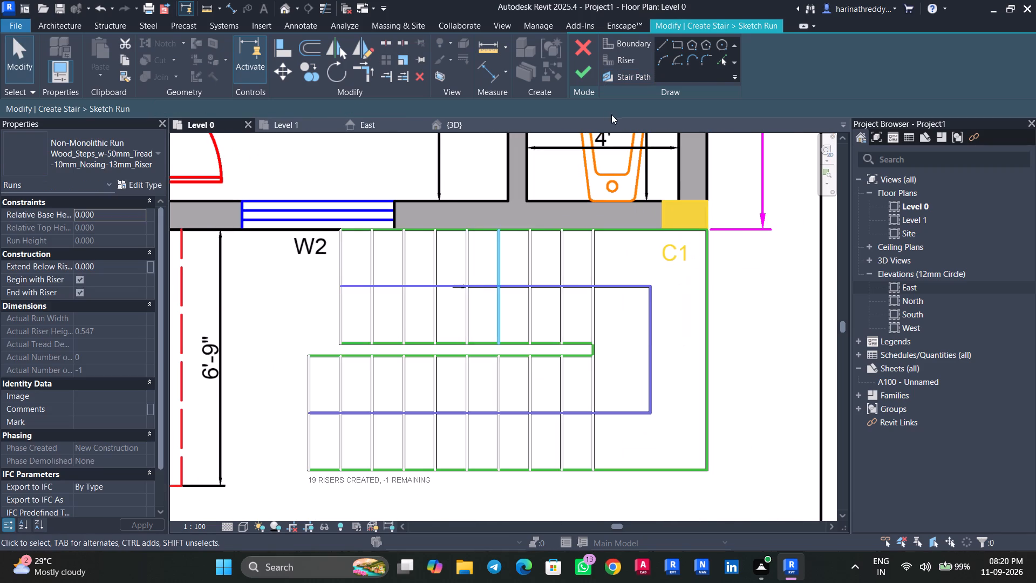
Finish the sketched stair run.
{"action": "left_click", "coordinate": [576, 73]}
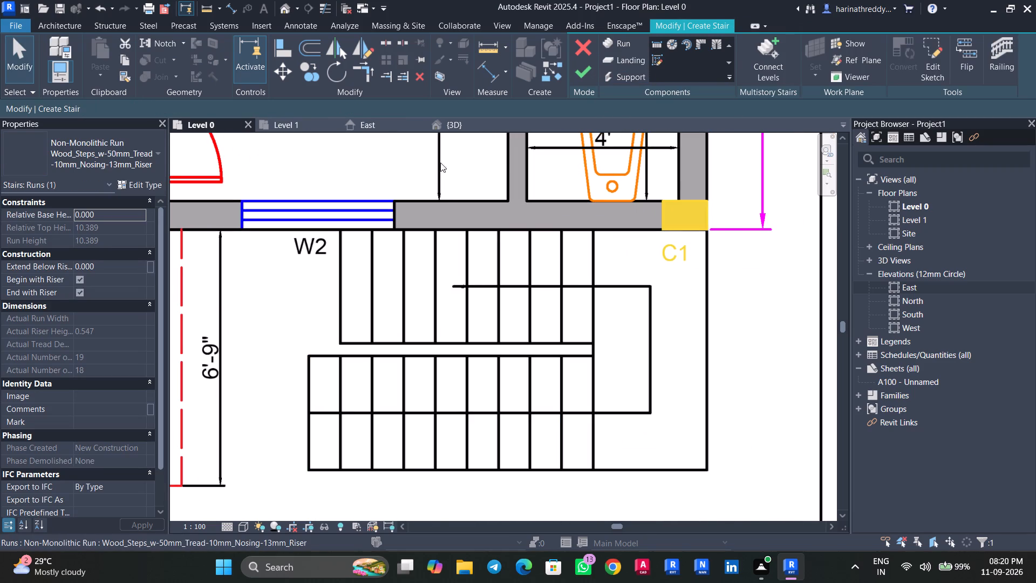
Check the two-flight external staircase in the 3D view and finish the stair.
{"action": "left_click", "coordinate": [478, 125]}
{"action": "middle_click_drag", "start_coordinate": [678, 352], "coordinate": [635, 204], "text": "shift"}
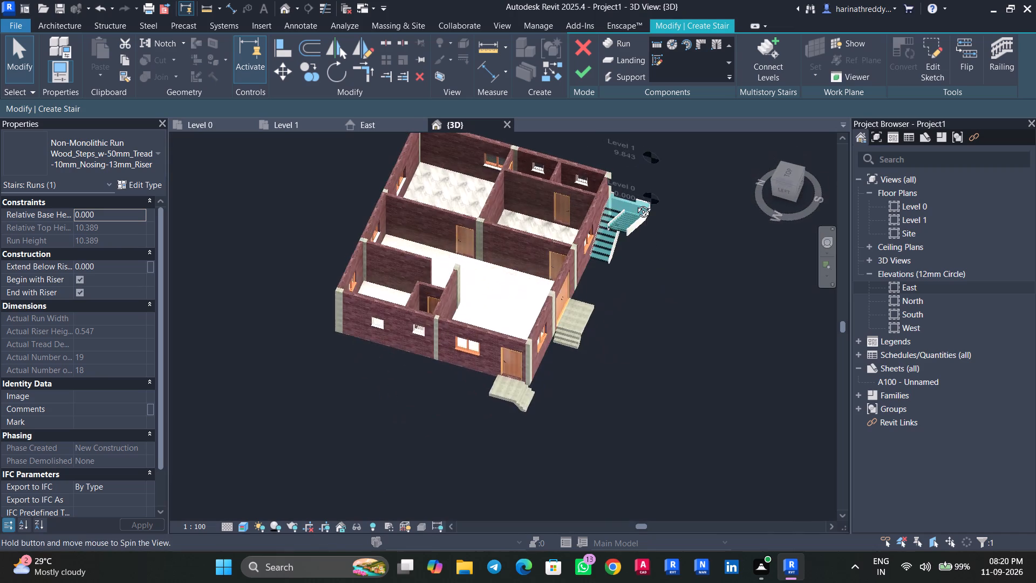
{"action": "middle_click_drag", "start_coordinate": [635, 204], "coordinate": [548, 122], "text": "shift"}
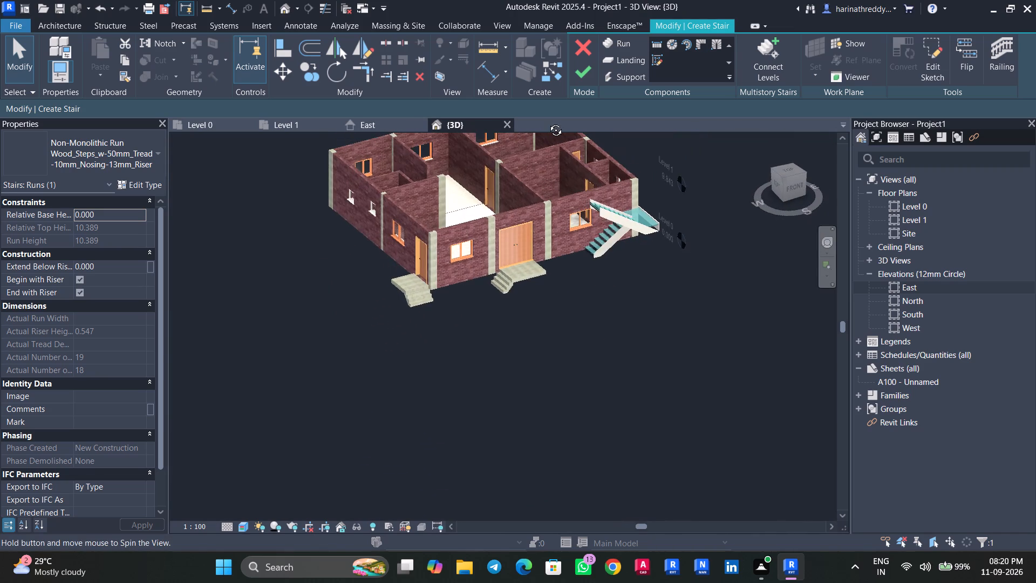
{"action": "middle_click_drag", "start_coordinate": [548, 122], "coordinate": [548, 121], "text": "shift"}
{"action": "key", "text": "Escape"}
{"action": "scroll", "coordinate": [643, 264], "scroll_direction": "up", "scroll_amount": 4}
{"action": "middle_click_drag", "start_coordinate": [635, 272], "coordinate": [547, 403]}
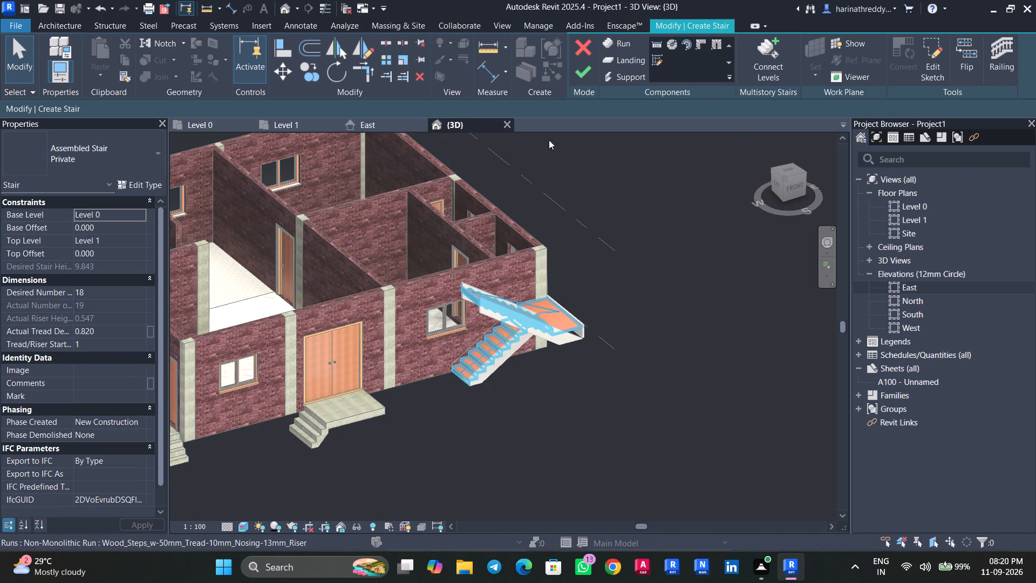
{"action": "left_click", "coordinate": [582, 72]}
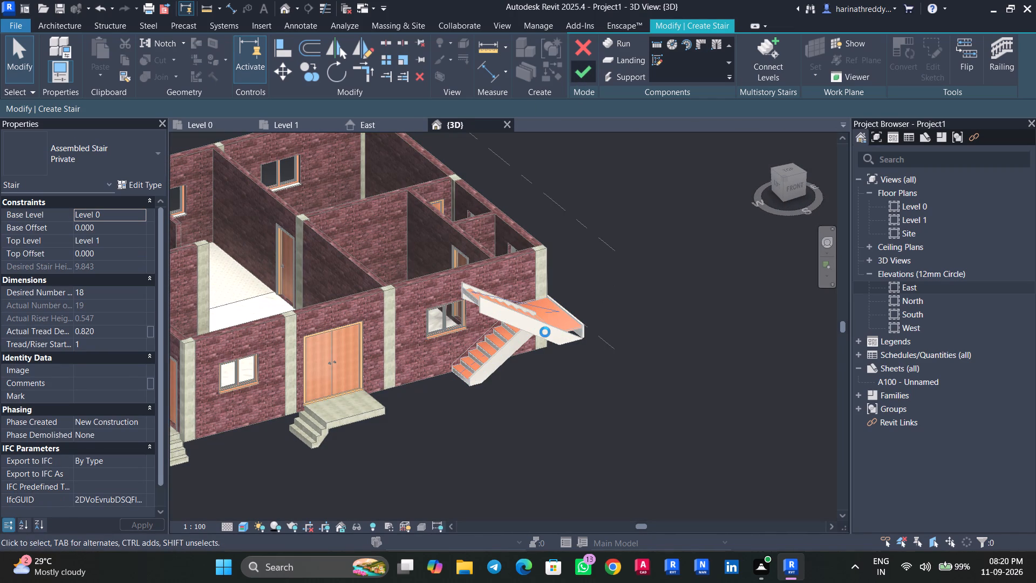
{"action": "scroll", "coordinate": [554, 328], "scroll_direction": "up", "scroll_amount": 3}
{"action": "key", "text": "Escape"}
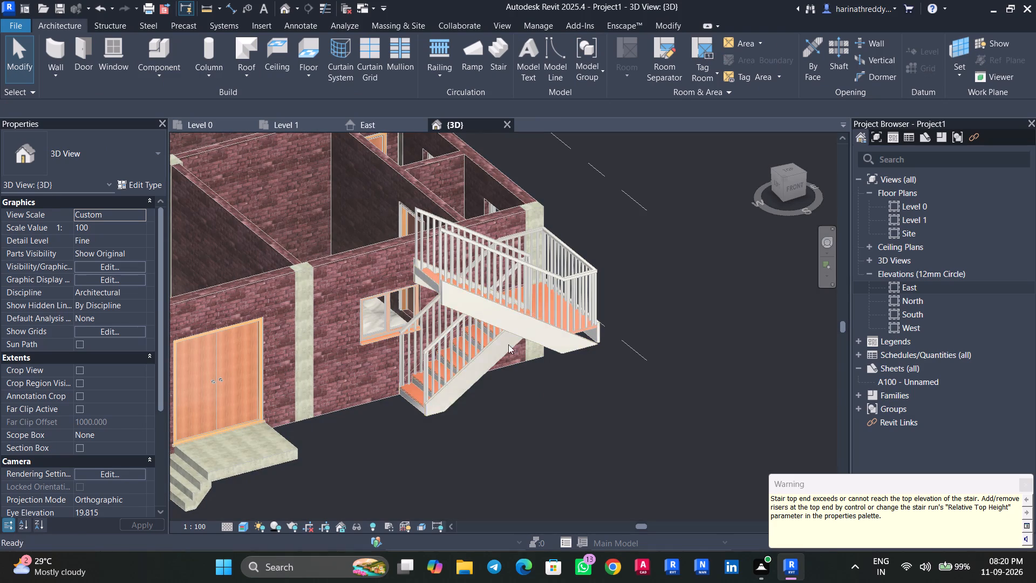
Change the external staircase's type to the cast-in-place stair Insitu_Concrete_150mm_Waist.
{"action": "left_click", "coordinate": [516, 332]}
{"action": "left_click", "coordinate": [97, 142]}
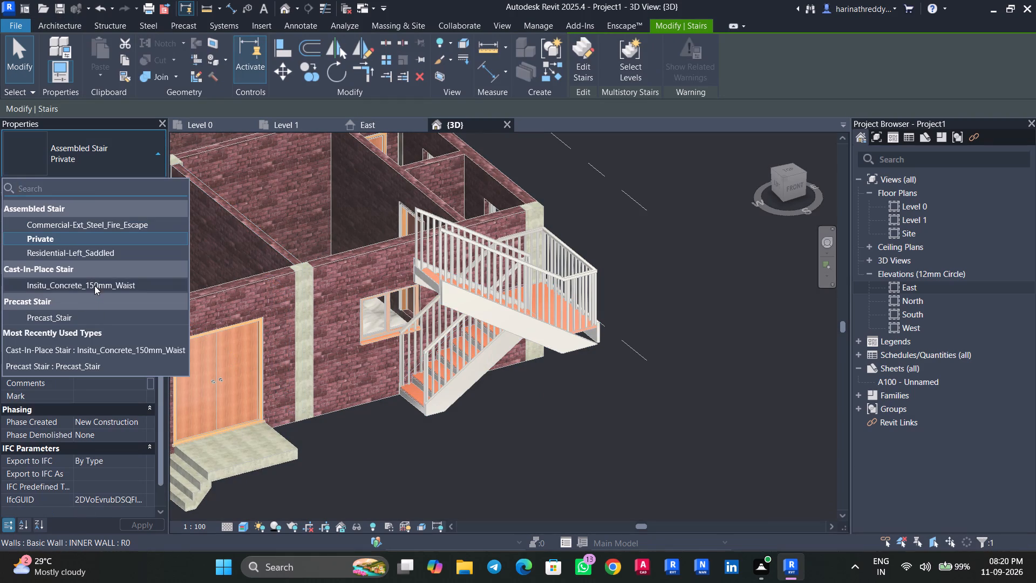
{"action": "left_click", "coordinate": [94, 286]}
{"action": "key", "text": "Escape"}
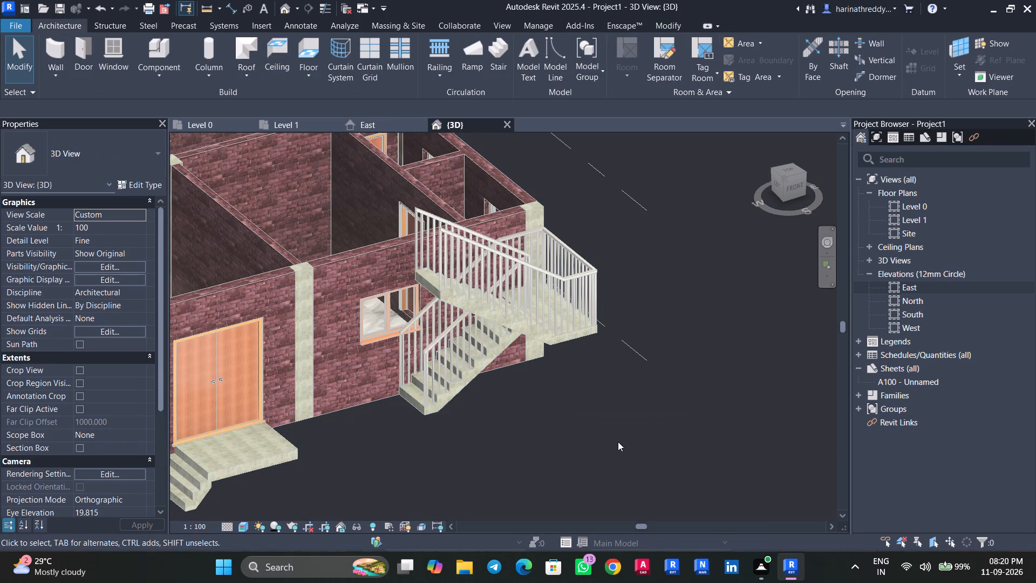
Examine the concrete external staircase and the whole house model from several angles in 3D.
{"action": "scroll", "coordinate": [618, 437], "scroll_direction": "down", "scroll_amount": 1}
{"action": "middle_click_drag", "start_coordinate": [614, 435], "coordinate": [489, 491], "text": "shift"}
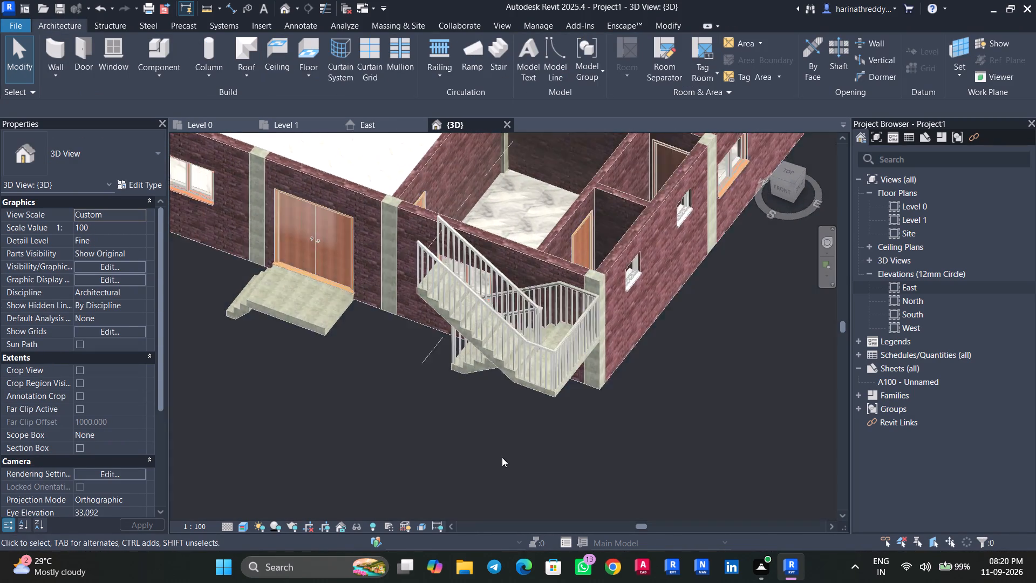
{"action": "scroll", "coordinate": [502, 457], "scroll_direction": "down", "scroll_amount": 1}
{"action": "scroll", "coordinate": [502, 457], "scroll_direction": "up", "scroll_amount": 1}
{"action": "scroll", "coordinate": [504, 451], "scroll_direction": "down", "scroll_amount": 2}
{"action": "middle_click_drag", "start_coordinate": [485, 452], "coordinate": [600, 391], "text": "shift"}
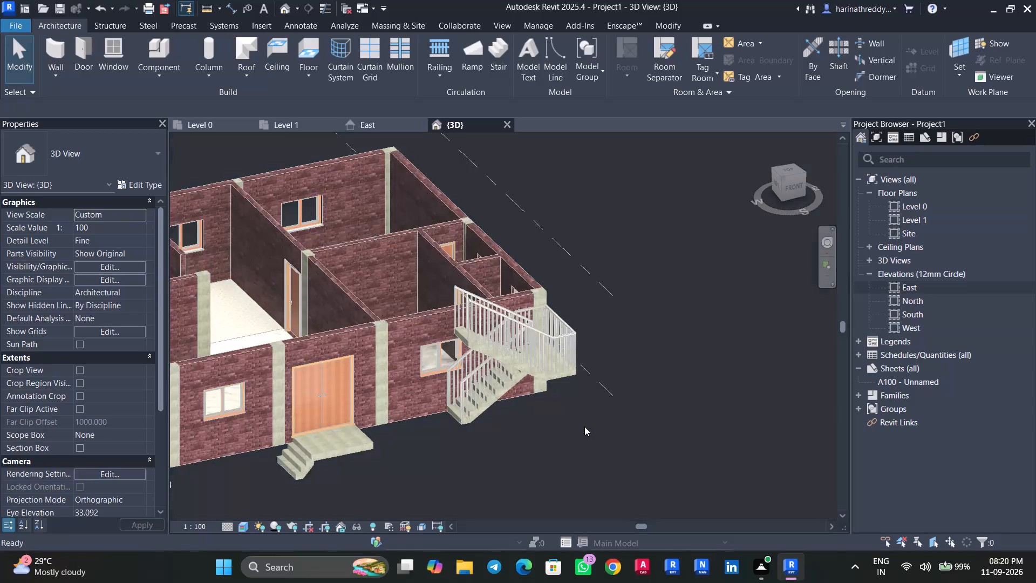
{"action": "scroll", "coordinate": [584, 423], "scroll_direction": "down", "scroll_amount": 4}
{"action": "middle_click_drag", "start_coordinate": [562, 448], "coordinate": [628, 467]}
{"action": "scroll", "coordinate": [587, 480], "scroll_direction": "up", "scroll_amount": 3}
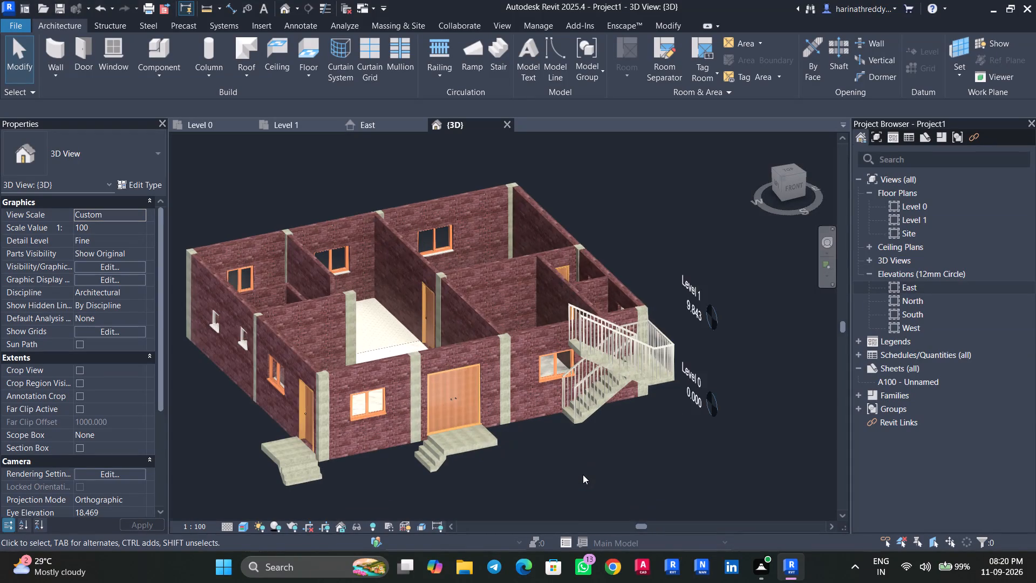
Start a Plain compound ceiling in the Level 0 plan with a height offset of -400 mm.
{"action": "left_click", "coordinate": [207, 125]}
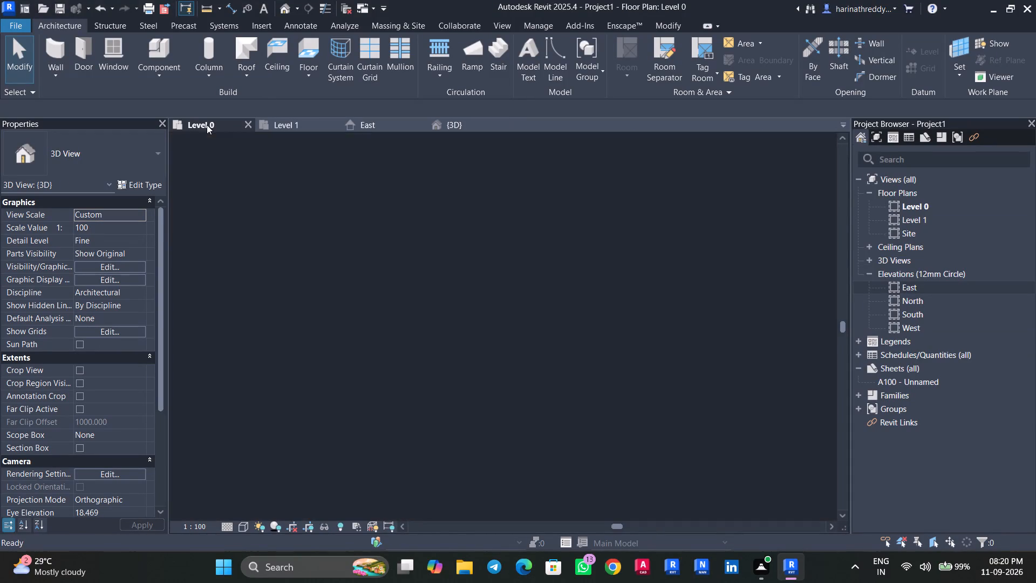
{"action": "scroll", "coordinate": [456, 294], "scroll_direction": "down", "scroll_amount": 15}
{"action": "middle_click_drag", "start_coordinate": [452, 299], "coordinate": [469, 343]}
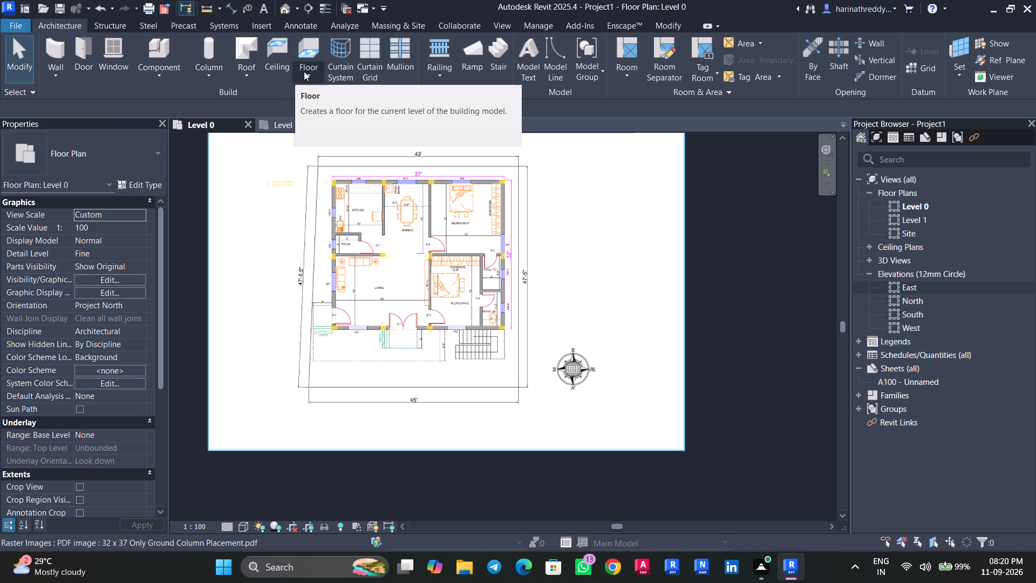
{"action": "left_click", "coordinate": [282, 63]}
{"action": "left_click", "coordinate": [108, 170]}
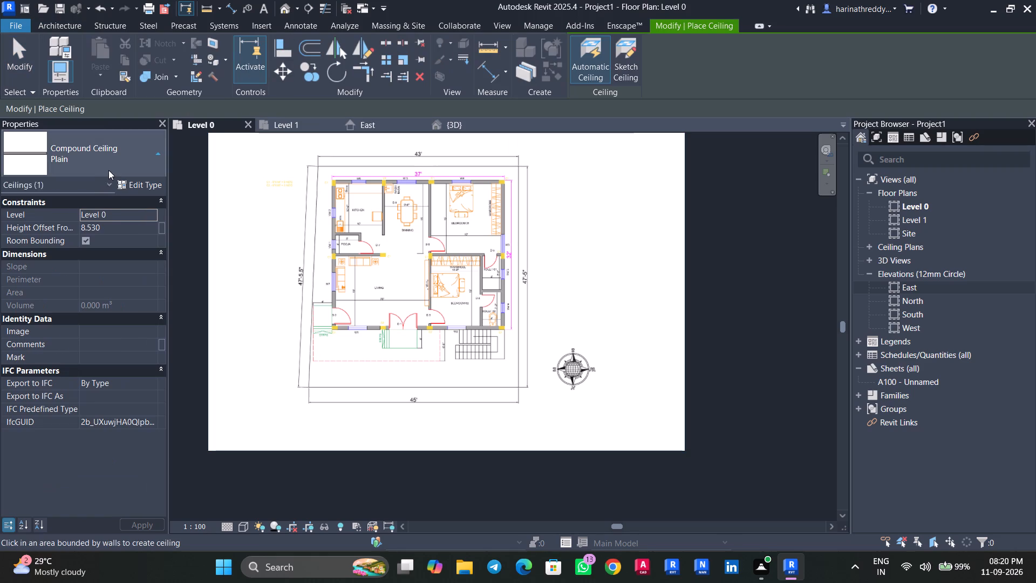
{"action": "left_click", "coordinate": [108, 170]}
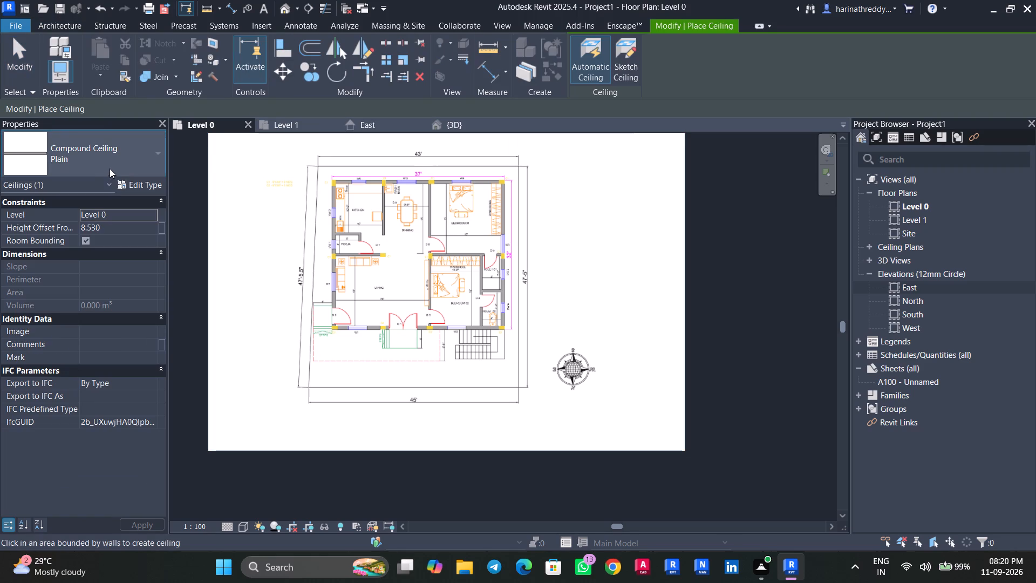
{"action": "left_click", "coordinate": [126, 228]}
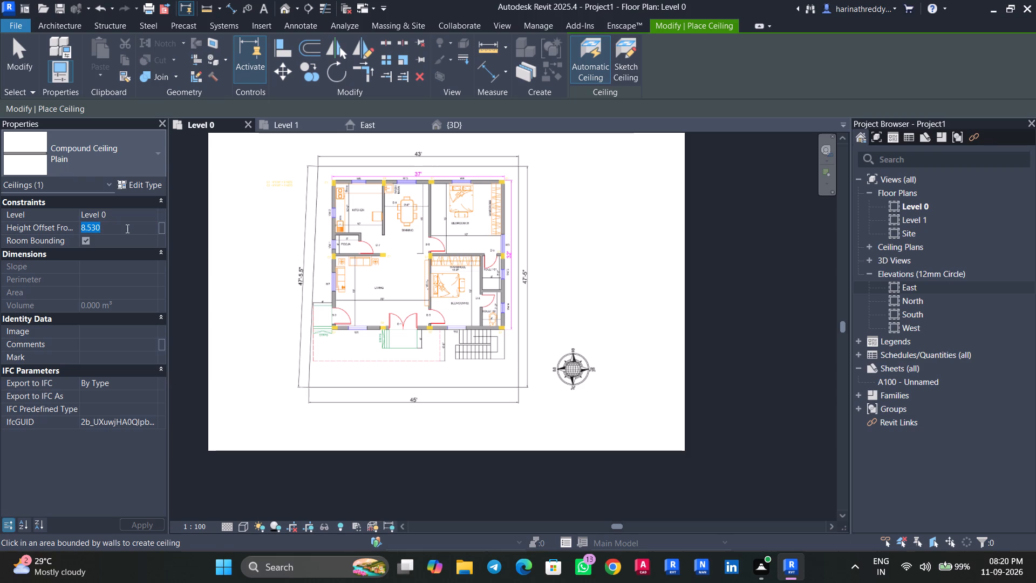
{"action": "key", "text": "minus"}
{"action": "type", "text": "200"}
{"action": "key", "text": "BackSpace"}
{"action": "key", "text": "BackSpace"}
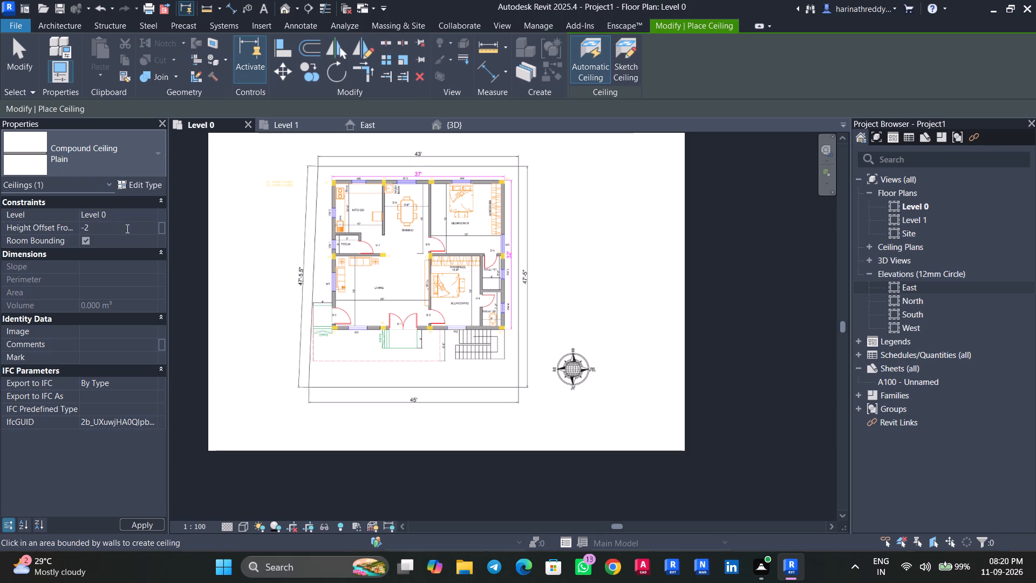
{"action": "key", "text": "BackSpace"}
{"action": "type", "text": "400mm"}
{"action": "key", "text": "Return"}
Sketch a rectangular ceiling boundary along the outer walls' inner faces, from the kitchen corner to the Toilet 02 corner, and finish the ceiling.
{"action": "scroll", "coordinate": [371, 223], "scroll_direction": "up", "scroll_amount": 5}
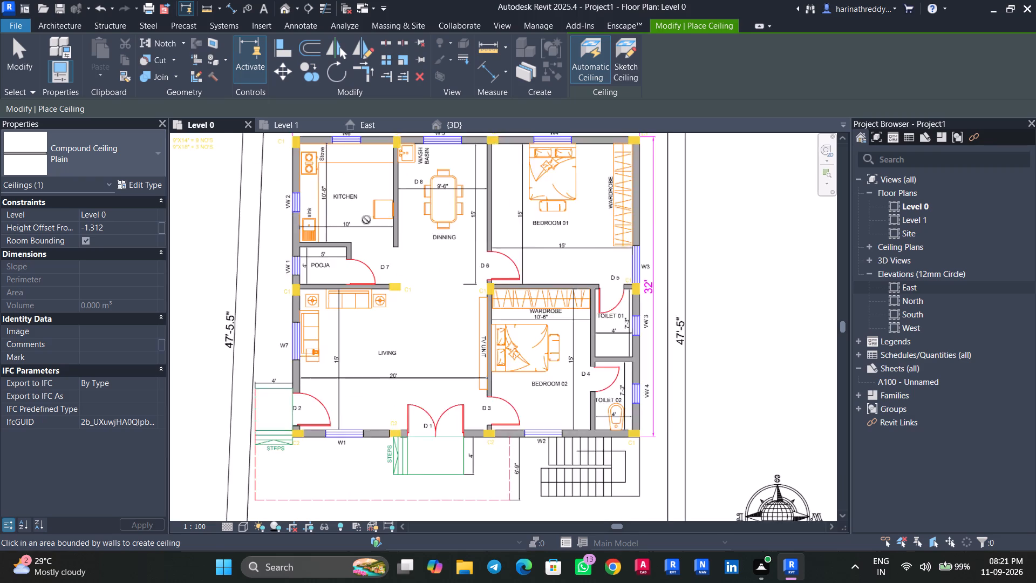
{"action": "scroll", "coordinate": [366, 219], "scroll_direction": "down", "scroll_amount": 1}
{"action": "scroll", "coordinate": [366, 219], "scroll_direction": "up", "scroll_amount": 2}
{"action": "middle_click_drag", "start_coordinate": [366, 216], "coordinate": [350, 284]}
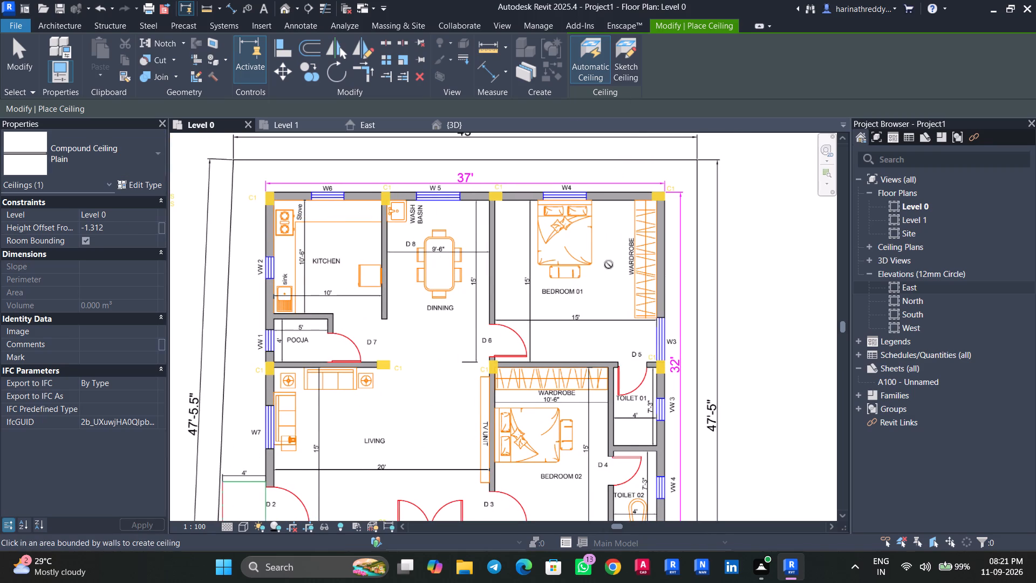
{"action": "left_click", "coordinate": [630, 55]}
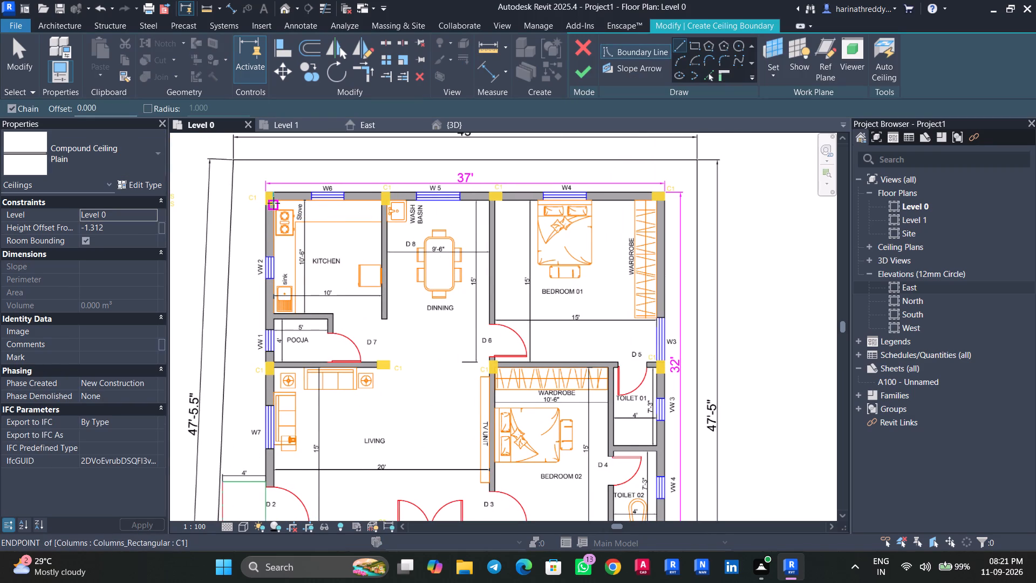
{"action": "left_click", "coordinate": [693, 44]}
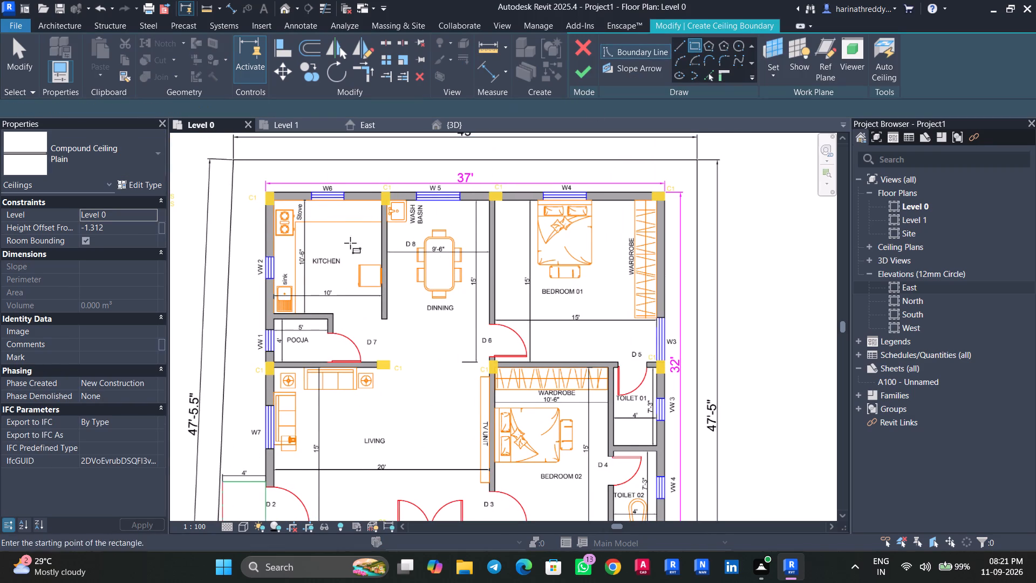
{"action": "left_click", "coordinate": [274, 200]}
{"action": "middle_click_drag", "start_coordinate": [458, 394], "coordinate": [426, 195]}
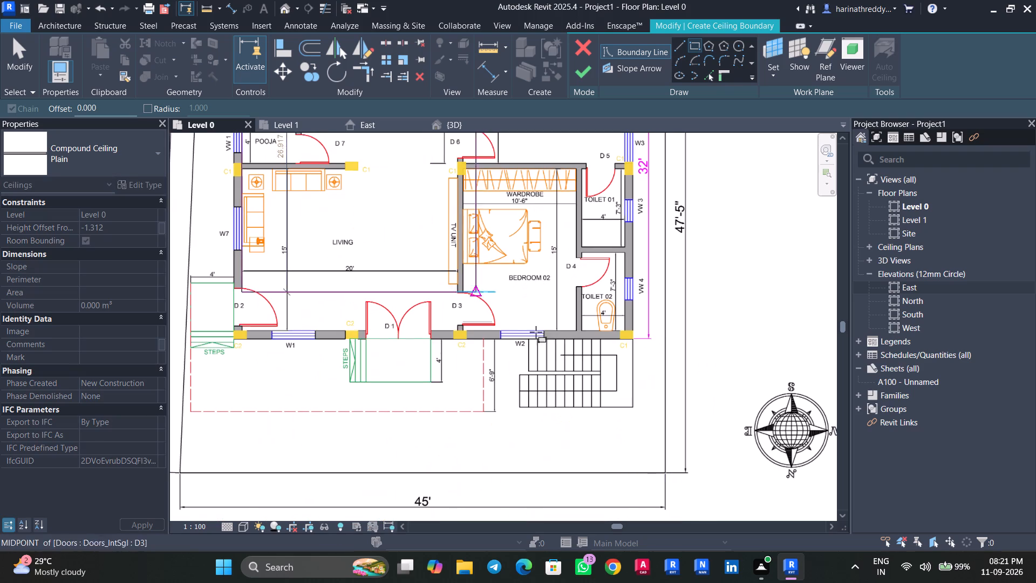
{"action": "left_click", "coordinate": [623, 328]}
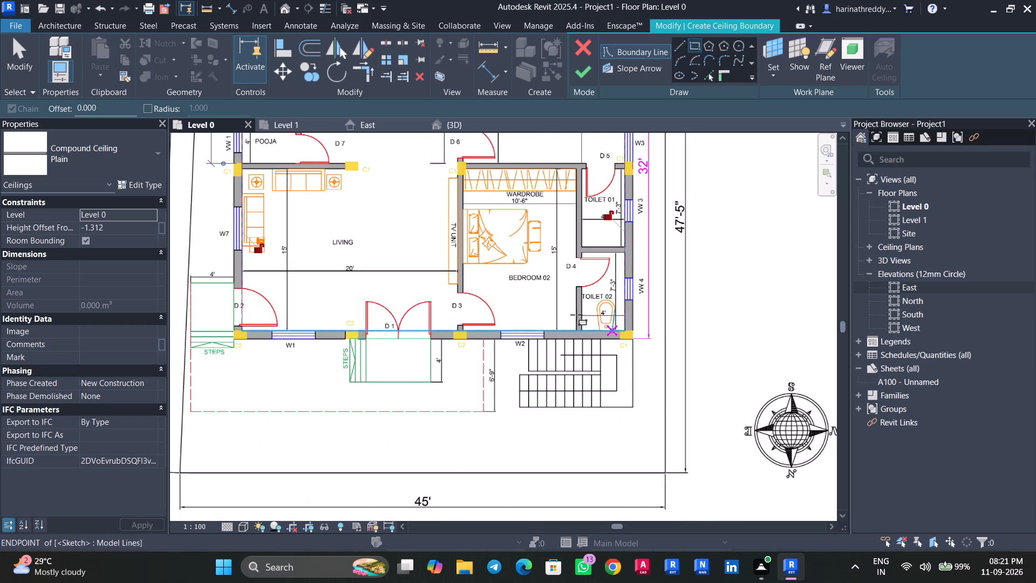
{"action": "middle_click_drag", "start_coordinate": [459, 266], "coordinate": [469, 366]}
{"action": "scroll", "coordinate": [469, 358], "scroll_direction": "down", "scroll_amount": 2}
{"action": "scroll", "coordinate": [469, 358], "scroll_direction": "up", "scroll_amount": 1}
{"action": "scroll", "coordinate": [469, 358], "scroll_direction": "down", "scroll_amount": 5}
{"action": "scroll", "coordinate": [509, 243], "scroll_direction": "up", "scroll_amount": 1}
{"action": "scroll", "coordinate": [509, 243], "scroll_direction": "down", "scroll_amount": 1}
{"action": "scroll", "coordinate": [509, 243], "scroll_direction": "up", "scroll_amount": 8}
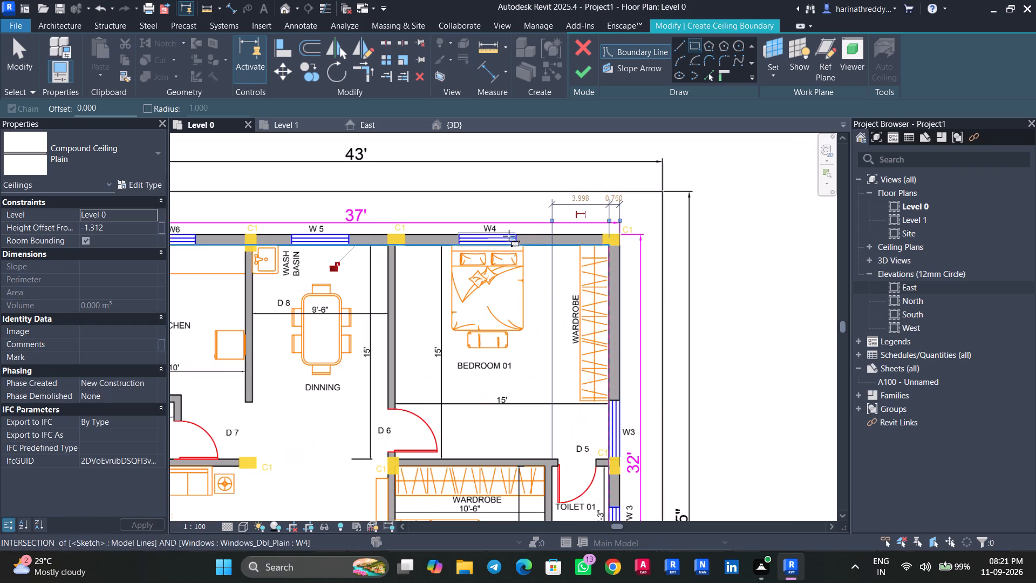
{"action": "left_click", "coordinate": [590, 73]}
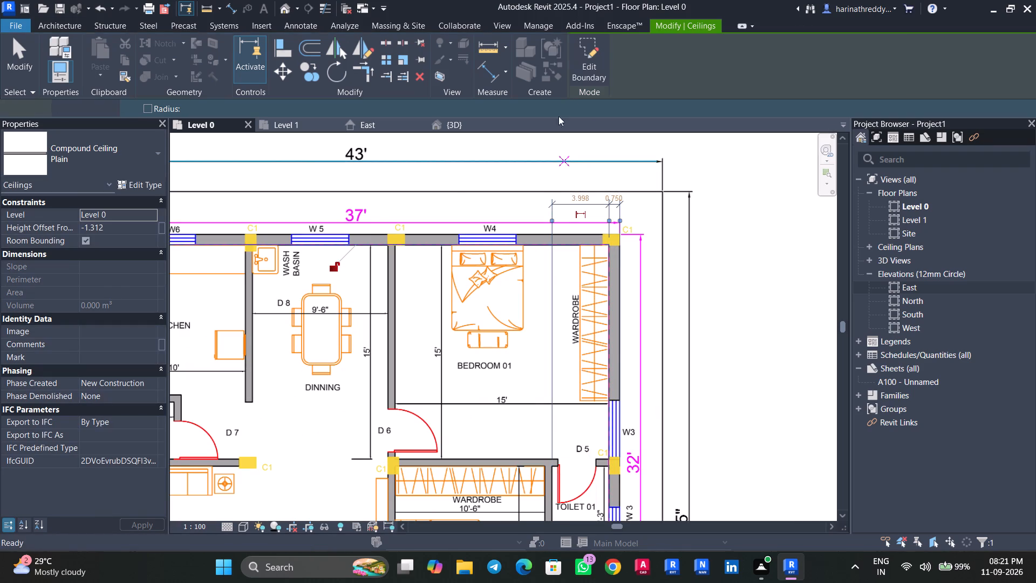
Start a structural foundation slab on Level 0 and duplicate its Standard type as SLAB.
{"action": "scroll", "coordinate": [281, 273], "scroll_direction": "down", "scroll_amount": 6}
{"action": "middle_click_drag", "start_coordinate": [250, 297], "coordinate": [313, 245]}
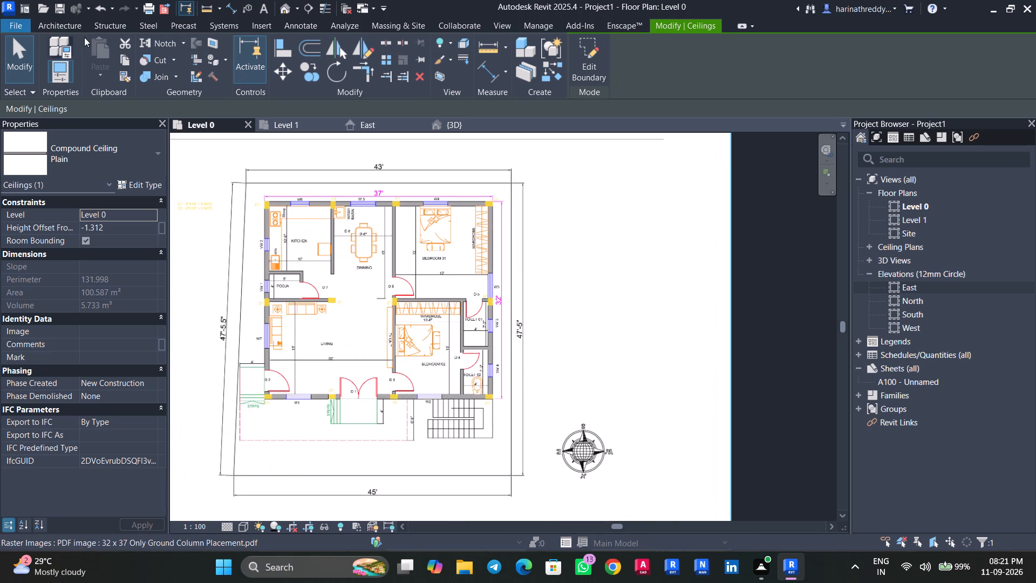
{"action": "left_click", "coordinate": [93, 30]}
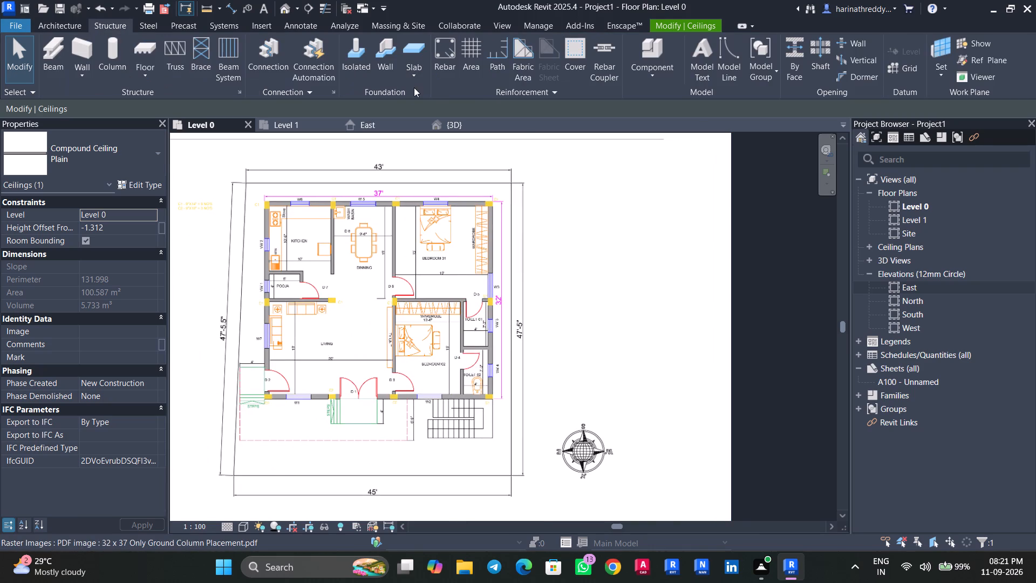
{"action": "left_click", "coordinate": [408, 75]}
{"action": "left_click", "coordinate": [427, 99]}
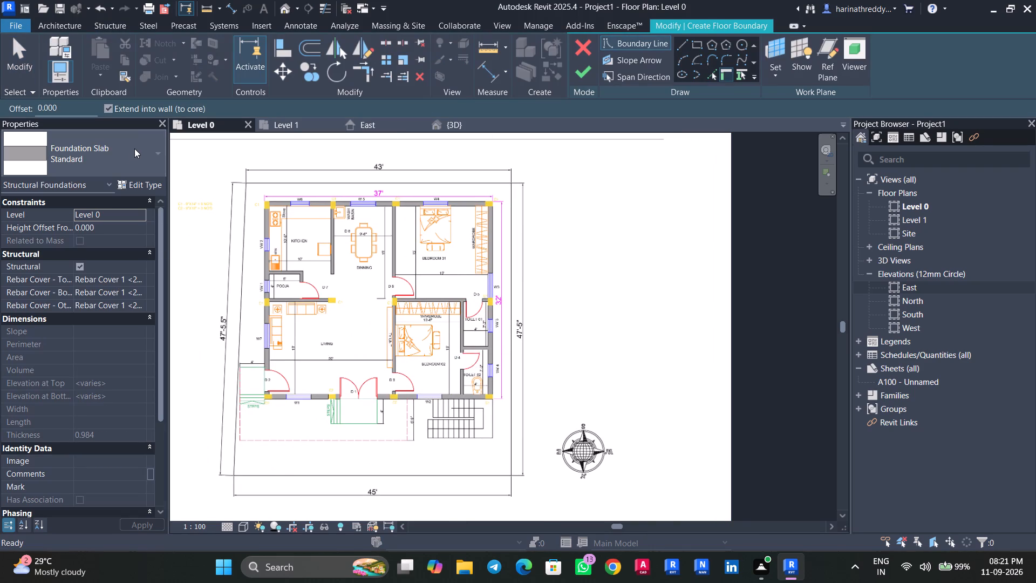
{"action": "left_click", "coordinate": [127, 154]}
{"action": "left_click", "coordinate": [127, 154]}
{"action": "key", "text": "Escape"}
{"action": "left_click", "coordinate": [140, 188]}
{"action": "left_click", "coordinate": [997, 167]}
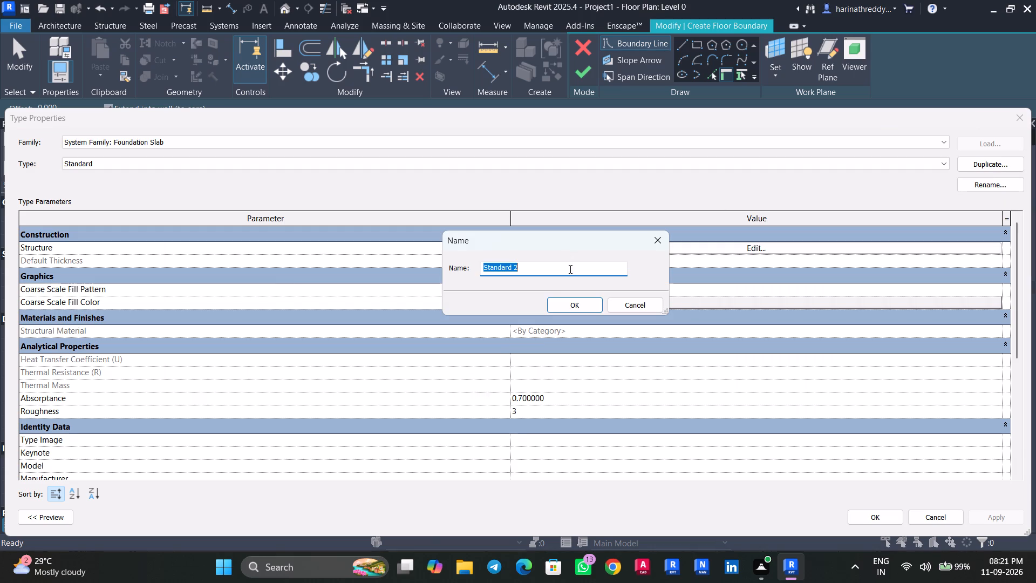
{"action": "type", "text": "slab"}
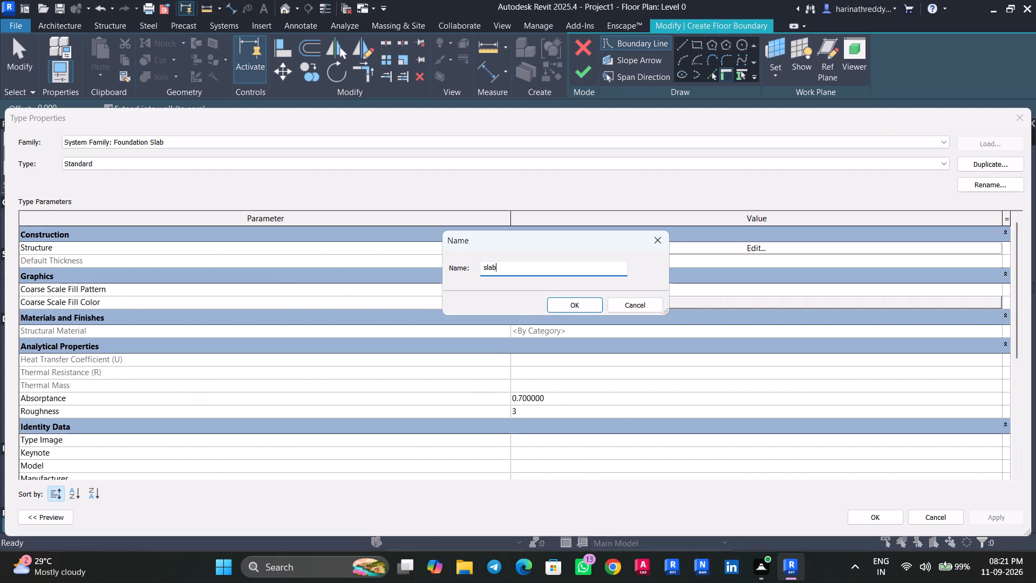
{"action": "key", "text": "BackSpace"}
{"action": "key", "text": "BackSpace"}
{"action": "key", "text": "BackSpace"}
{"action": "key", "text": "BackSpace"}
{"action": "type", "text": "SLAB"}
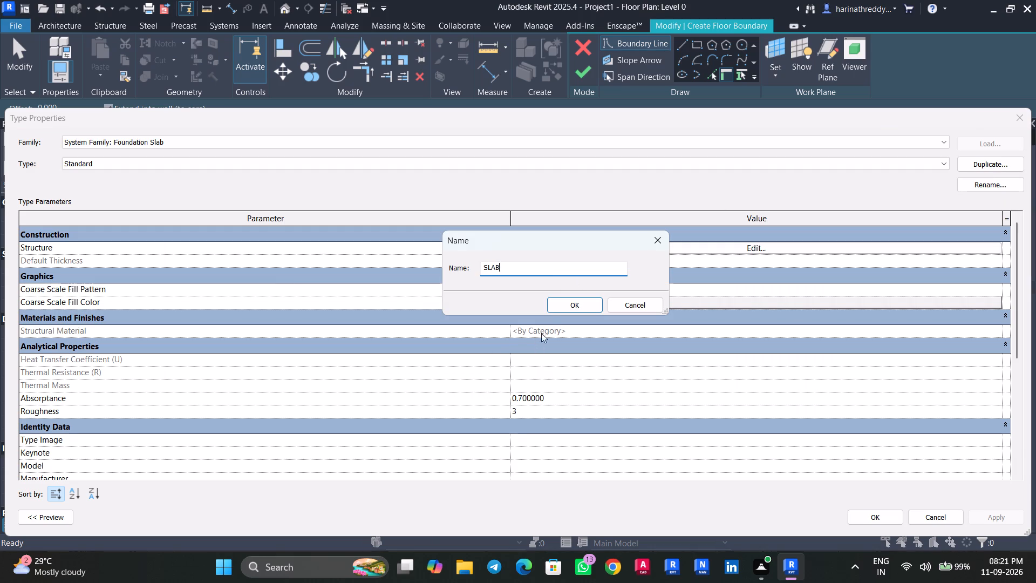
{"action": "left_click", "coordinate": [581, 301]}
Set the SLAB type's structure layer thickness to 230 mm and apply it.
{"action": "left_click", "coordinate": [741, 247]}
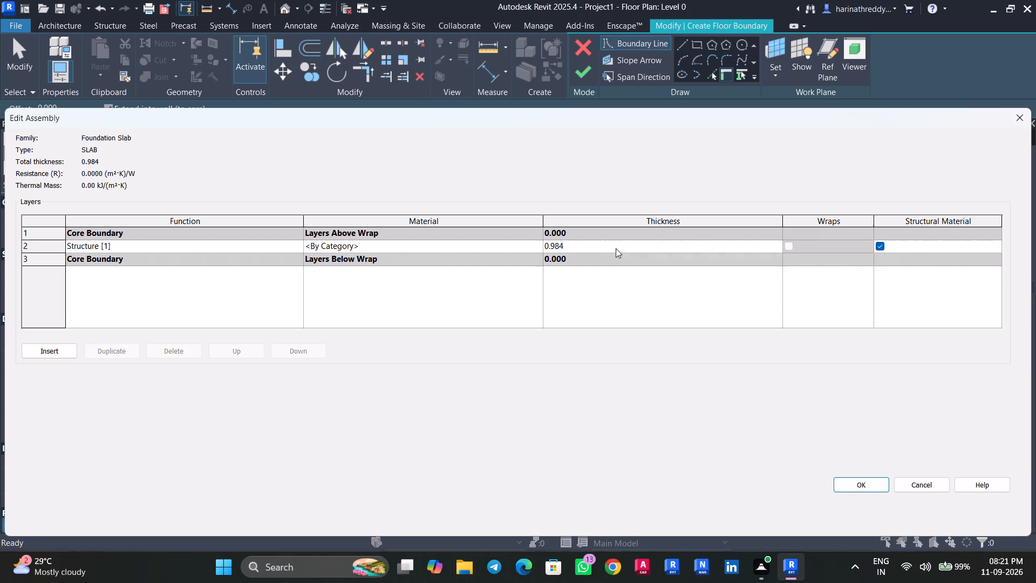
{"action": "left_click", "coordinate": [616, 248]}
{"action": "type", "text": "230"}
{"action": "type", "text": "MM"}
{"action": "key", "text": "Return"}
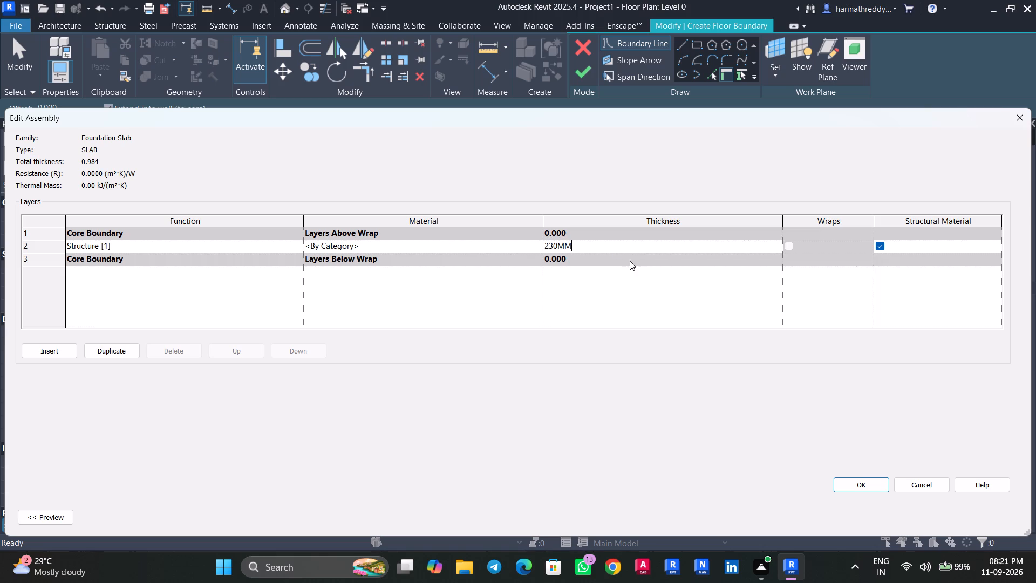
{"action": "left_click", "coordinate": [878, 480]}
{"action": "left_click", "coordinate": [986, 517]}
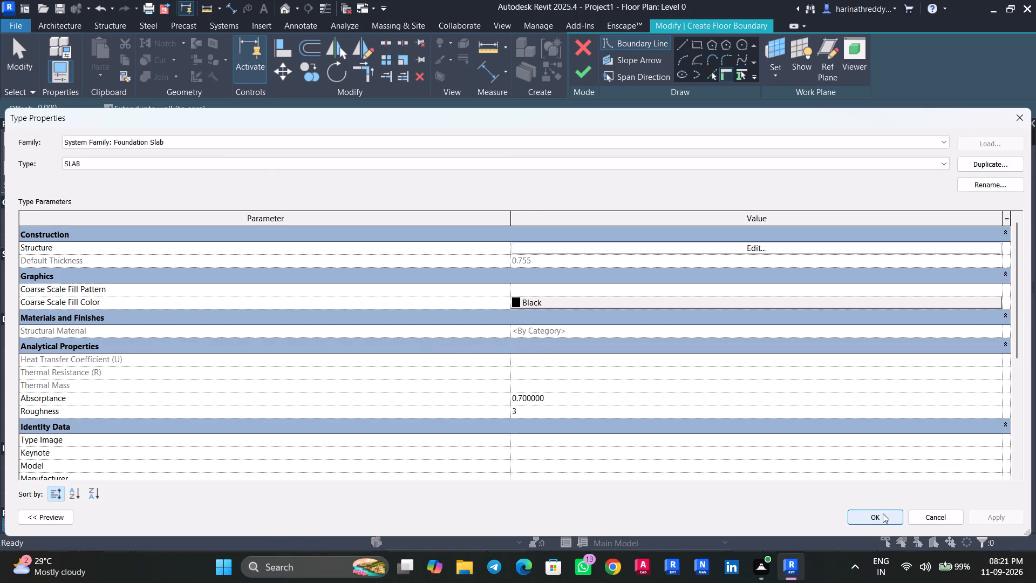
Sketch the slab boundary as a rectangle about 37' by 32' between the outer corners at the kitchen and Toilet 02, and finish it.
{"action": "left_click", "coordinate": [882, 513]}
{"action": "left_click", "coordinate": [698, 46]}
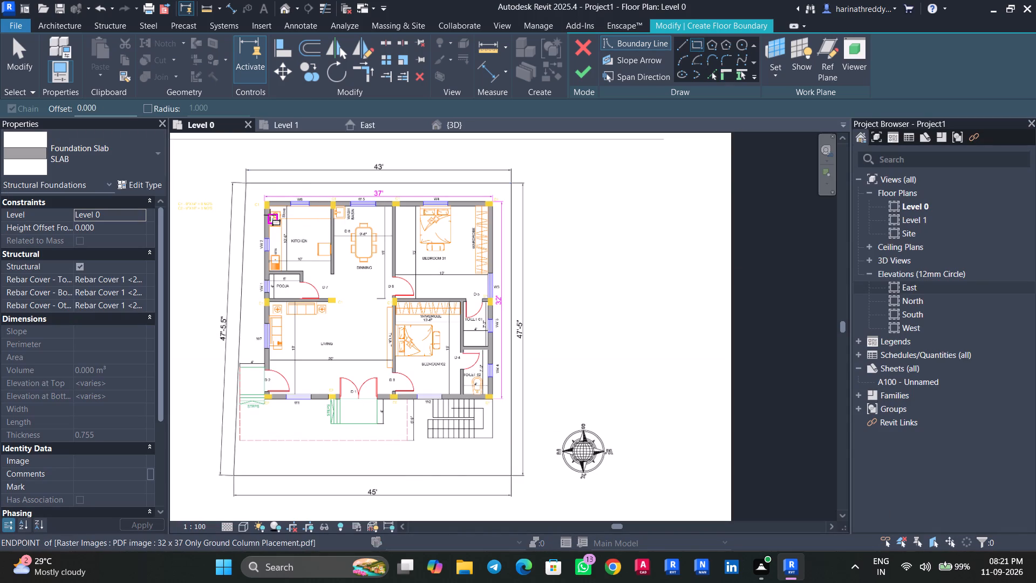
{"action": "scroll", "coordinate": [270, 208], "scroll_direction": "up", "scroll_amount": 1}
{"action": "scroll", "coordinate": [270, 208], "scroll_direction": "down", "scroll_amount": 1}
{"action": "scroll", "coordinate": [270, 208], "scroll_direction": "up", "scroll_amount": 8}
{"action": "left_click", "coordinate": [254, 193]}
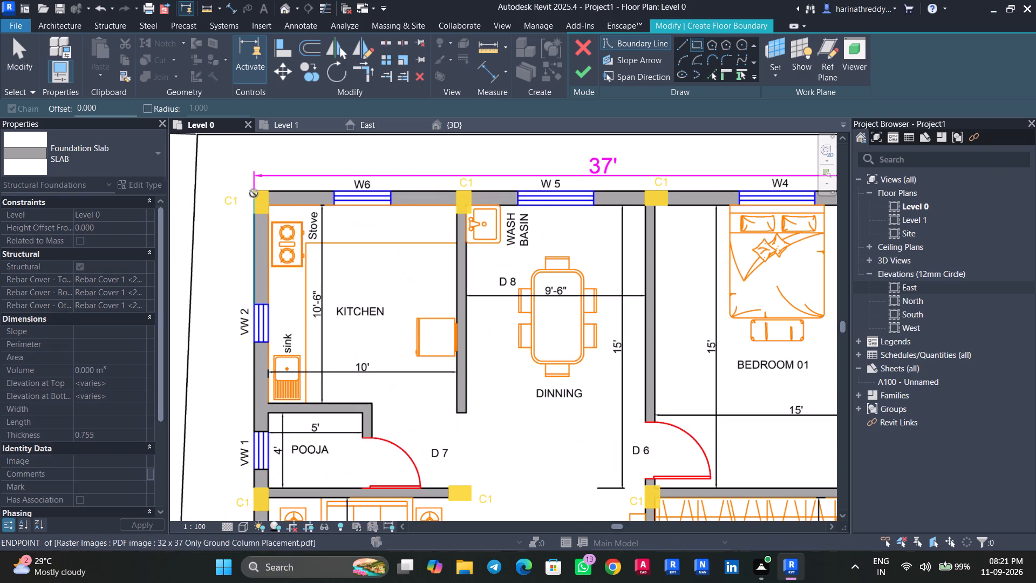
{"action": "middle_click_drag", "start_coordinate": [460, 395], "coordinate": [404, 242]}
{"action": "scroll", "coordinate": [441, 315], "scroll_direction": "down", "scroll_amount": 6}
{"action": "scroll", "coordinate": [507, 373], "scroll_direction": "up", "scroll_amount": 1}
{"action": "middle_click_drag", "start_coordinate": [507, 374], "coordinate": [483, 281]}
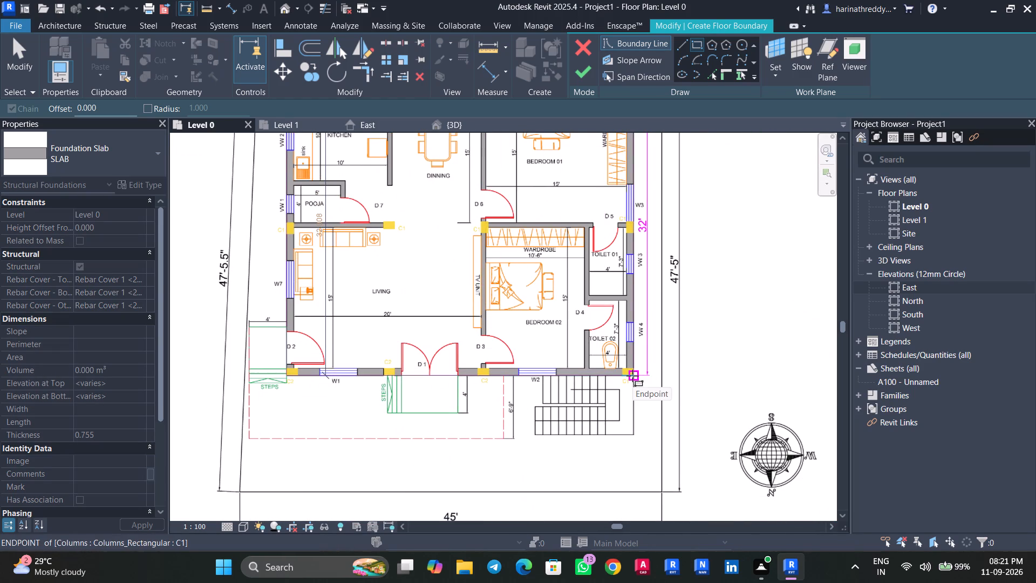
{"action": "left_click", "coordinate": [632, 376]}
{"action": "left_click", "coordinate": [581, 74]}
Examine the slab and the room interiors in the 3D view and compare them with the Level 0 plan.
{"action": "left_click", "coordinate": [452, 126]}
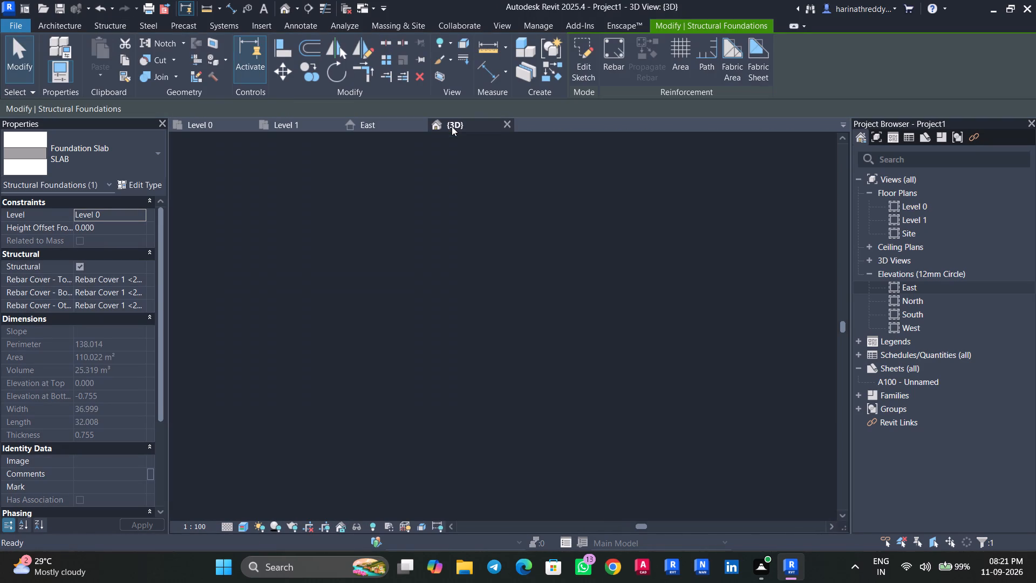
{"action": "scroll", "coordinate": [551, 442], "scroll_direction": "up", "scroll_amount": 4}
{"action": "scroll", "coordinate": [563, 439], "scroll_direction": "down", "scroll_amount": 3}
{"action": "middle_click_drag", "start_coordinate": [556, 447], "coordinate": [574, 477]}
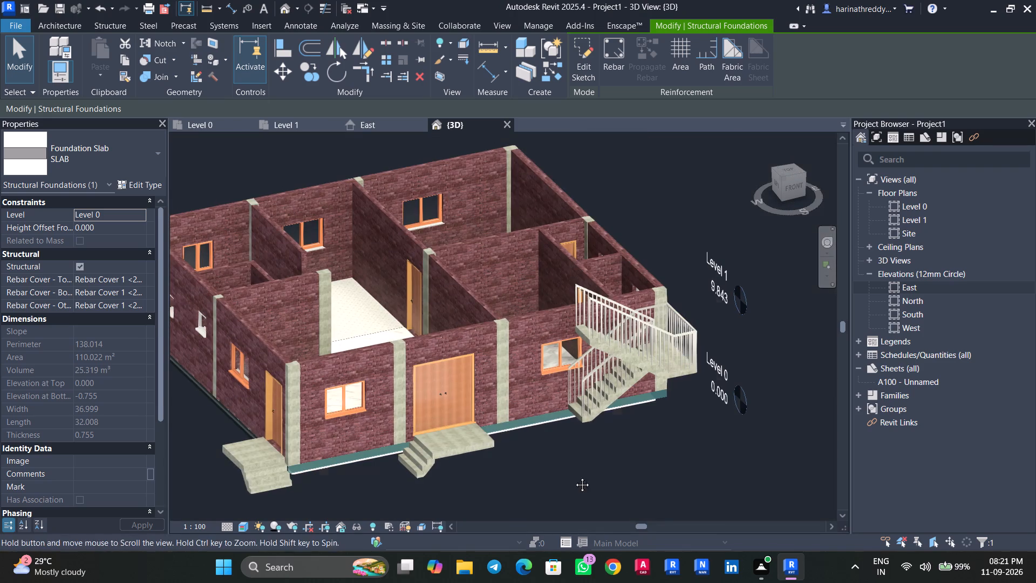
{"action": "middle_click_drag", "start_coordinate": [574, 477], "coordinate": [582, 487]}
{"action": "middle_click_drag", "start_coordinate": [574, 475], "coordinate": [615, 549], "text": "shift"}
{"action": "scroll", "coordinate": [577, 329], "scroll_direction": "up", "scroll_amount": 10}
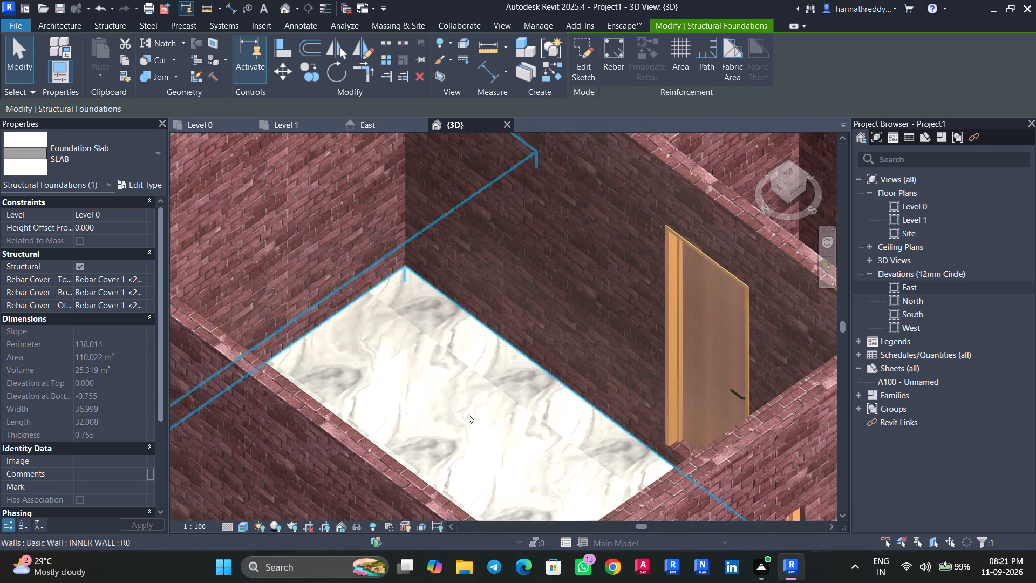
{"action": "scroll", "coordinate": [468, 414], "scroll_direction": "up", "scroll_amount": 3}
{"action": "scroll", "coordinate": [467, 414], "scroll_direction": "down", "scroll_amount": 8}
{"action": "scroll", "coordinate": [467, 398], "scroll_direction": "up", "scroll_amount": 1}
{"action": "scroll", "coordinate": [467, 398], "scroll_direction": "down", "scroll_amount": 5}
{"action": "middle_click_drag", "start_coordinate": [711, 503], "coordinate": [811, 433]}
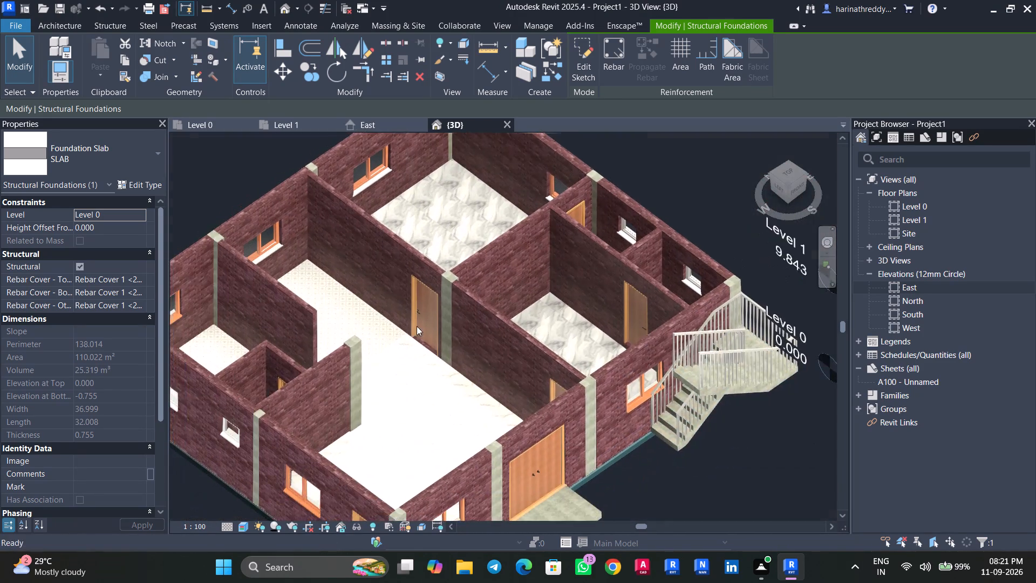
{"action": "scroll", "coordinate": [340, 255], "scroll_direction": "up", "scroll_amount": 2}
{"action": "scroll", "coordinate": [380, 228], "scroll_direction": "down", "scroll_amount": 1}
{"action": "scroll", "coordinate": [404, 213], "scroll_direction": "up", "scroll_amount": 5}
{"action": "scroll", "coordinate": [353, 281], "scroll_direction": "down", "scroll_amount": 14}
{"action": "scroll", "coordinate": [509, 369], "scroll_direction": "up", "scroll_amount": 2}
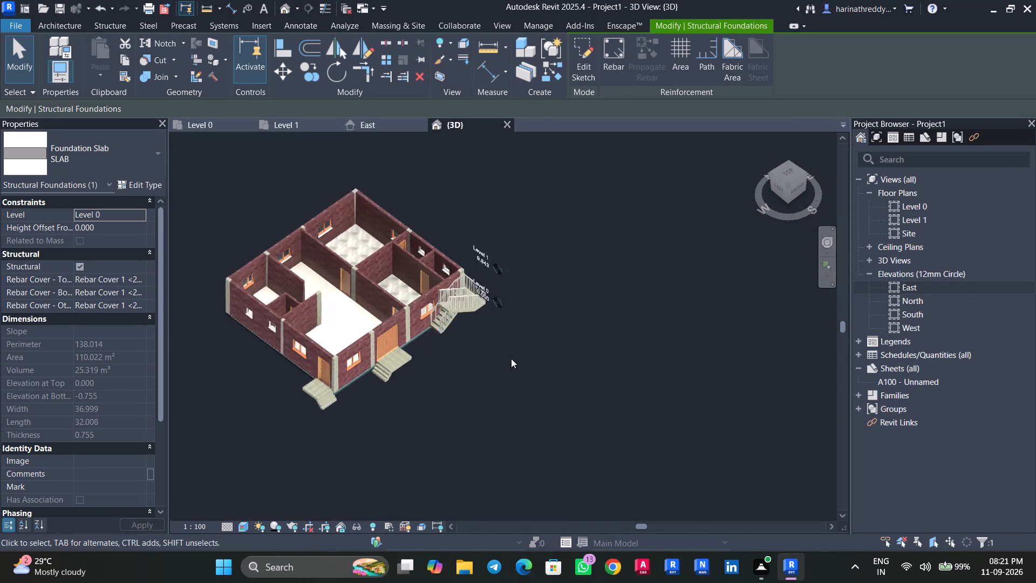
{"action": "scroll", "coordinate": [511, 358], "scroll_direction": "up", "scroll_amount": 3}
{"action": "middle_click_drag", "start_coordinate": [509, 361], "coordinate": [490, 337], "text": "shift"}
{"action": "scroll", "coordinate": [466, 340], "scroll_direction": "up", "scroll_amount": 1}
{"action": "middle_click_drag", "start_coordinate": [466, 341], "coordinate": [600, 410]}
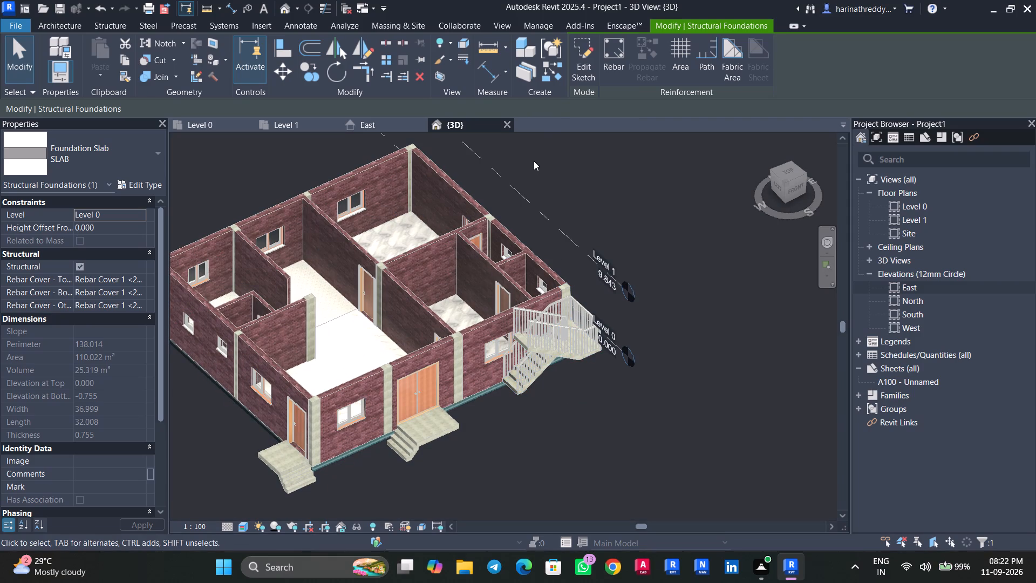
{"action": "left_click", "coordinate": [197, 126]}
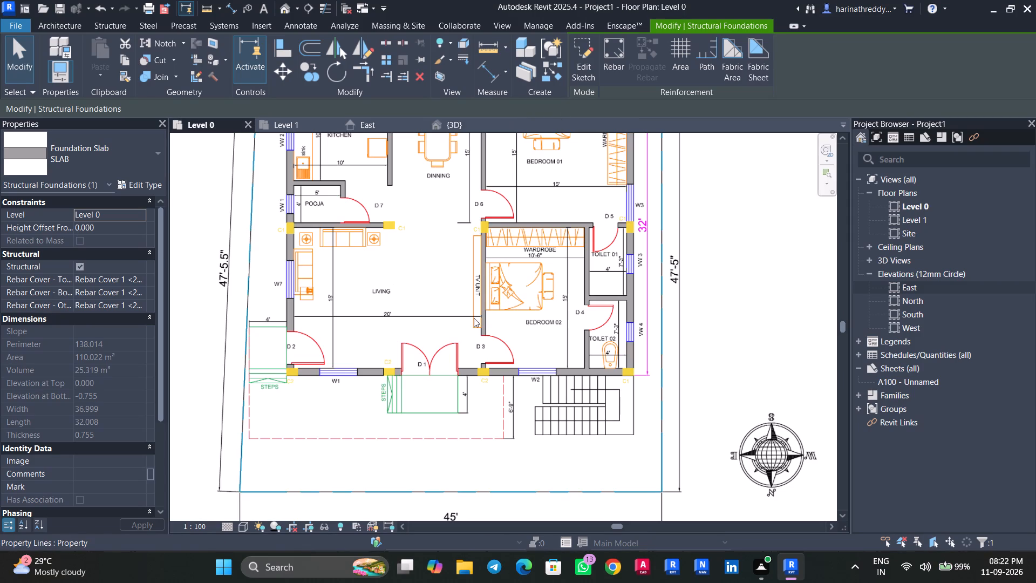
{"action": "scroll", "coordinate": [538, 235], "scroll_direction": "down", "scroll_amount": 4}
{"action": "key", "text": "Escape"}
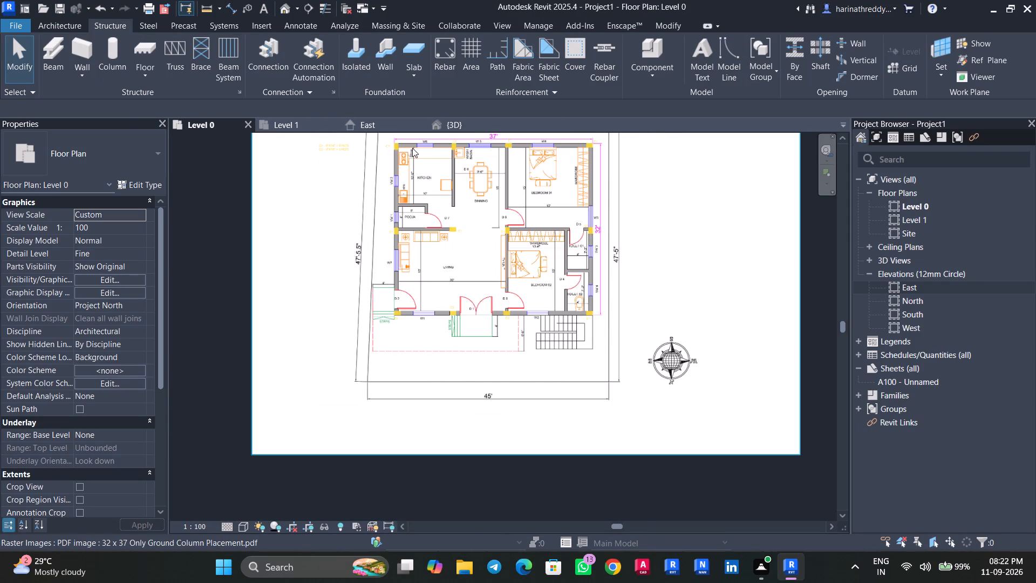
{"action": "left_click", "coordinate": [445, 123]}
Select the Plain compound ceiling from underneath the house and set its level to Level 1.
{"action": "middle_click_drag", "start_coordinate": [411, 449], "coordinate": [457, 233], "text": "shift"}
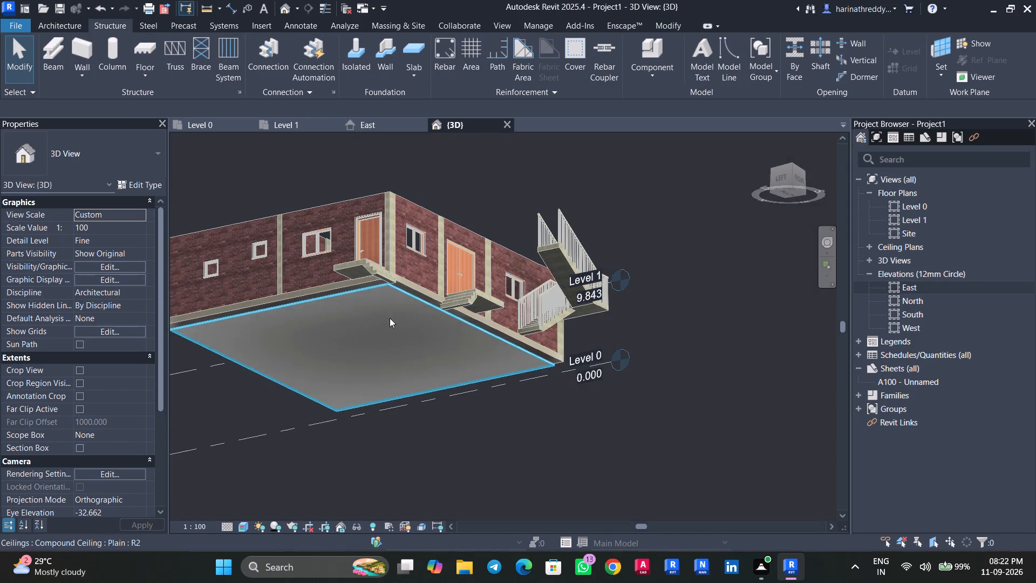
{"action": "left_click", "coordinate": [400, 301]}
{"action": "left_click", "coordinate": [152, 216]}
{"action": "left_click", "coordinate": [128, 236]}
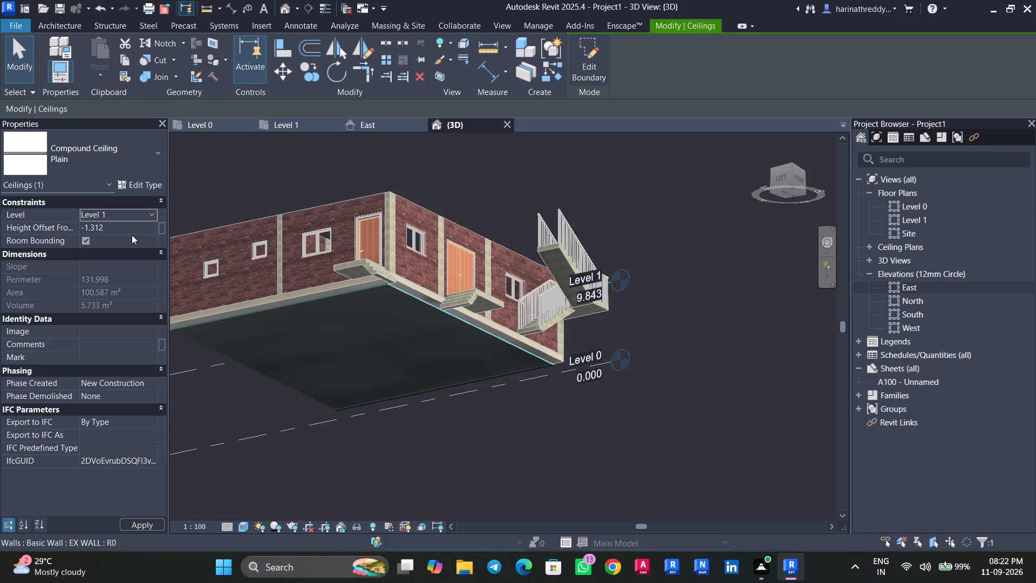
{"action": "middle_click_drag", "start_coordinate": [642, 402], "coordinate": [625, 564], "text": "shift"}
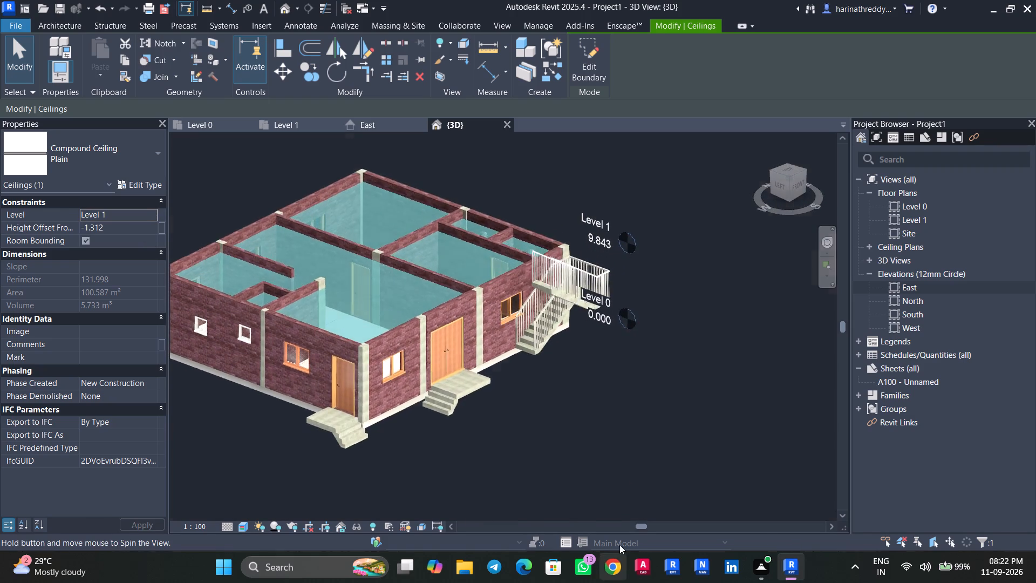
{"action": "key", "text": "Escape"}
{"action": "key", "text": "Escape"}
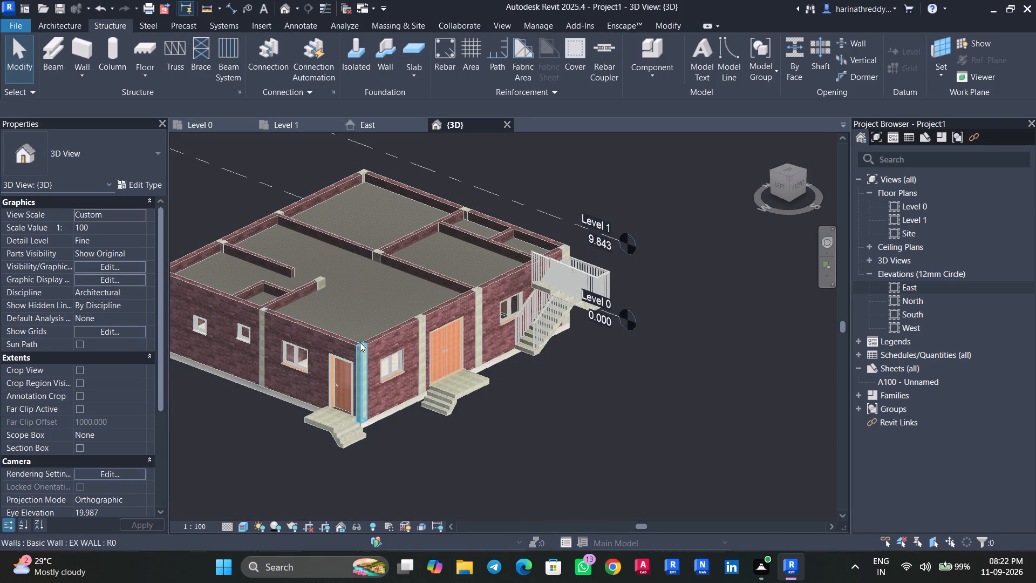
Temporarily hide the ceiling in the 3D view.
{"action": "left_click", "coordinate": [378, 317]}
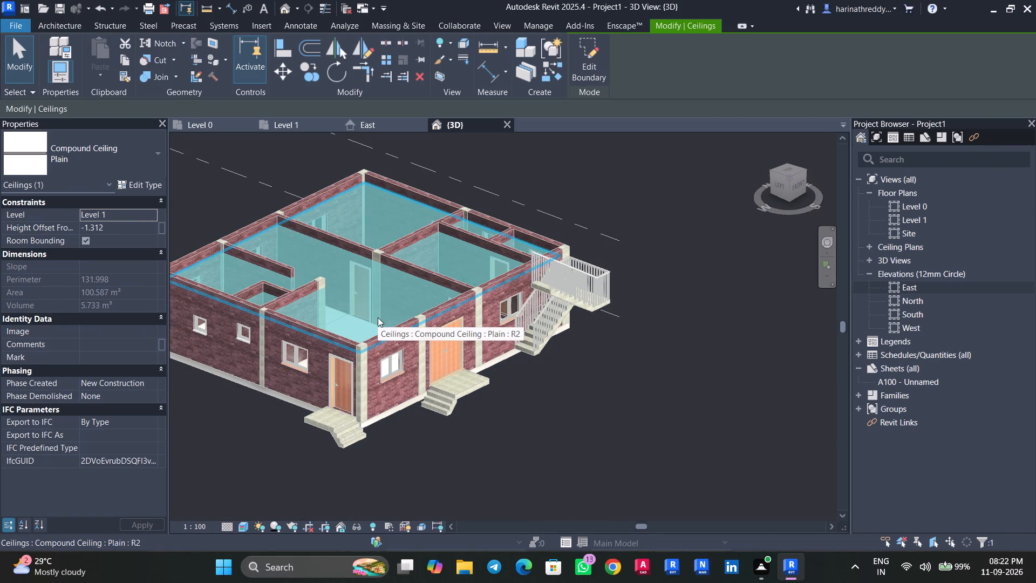
{"action": "type", "text": "HH"}
Select the SLAB foundation slab at the base of the walls and set its level to Level 1.
{"action": "scroll", "coordinate": [378, 317], "scroll_direction": "down", "scroll_amount": 7}
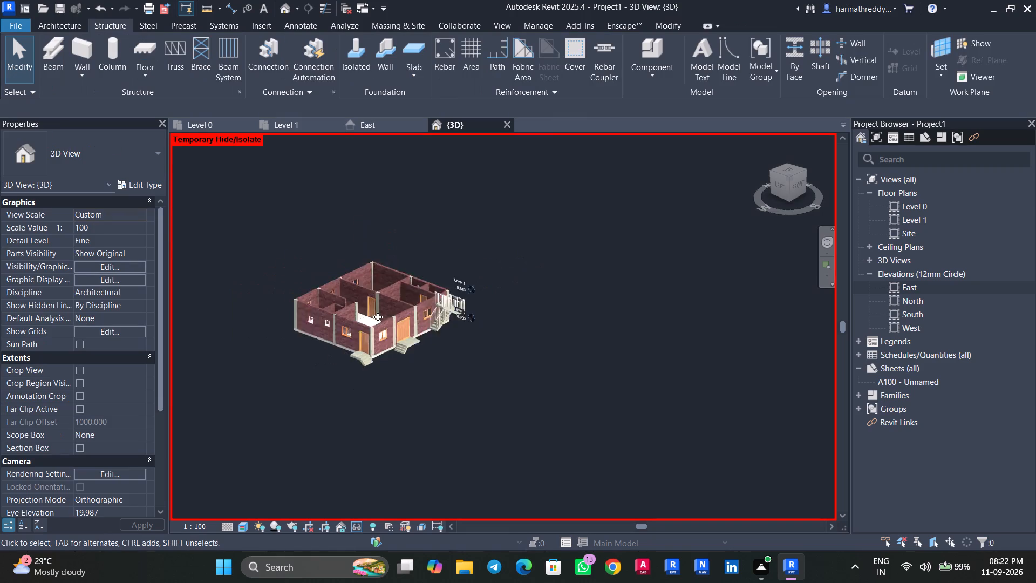
{"action": "scroll", "coordinate": [378, 317], "scroll_direction": "down", "scroll_amount": 12}
{"action": "scroll", "coordinate": [378, 313], "scroll_direction": "up", "scroll_amount": 20}
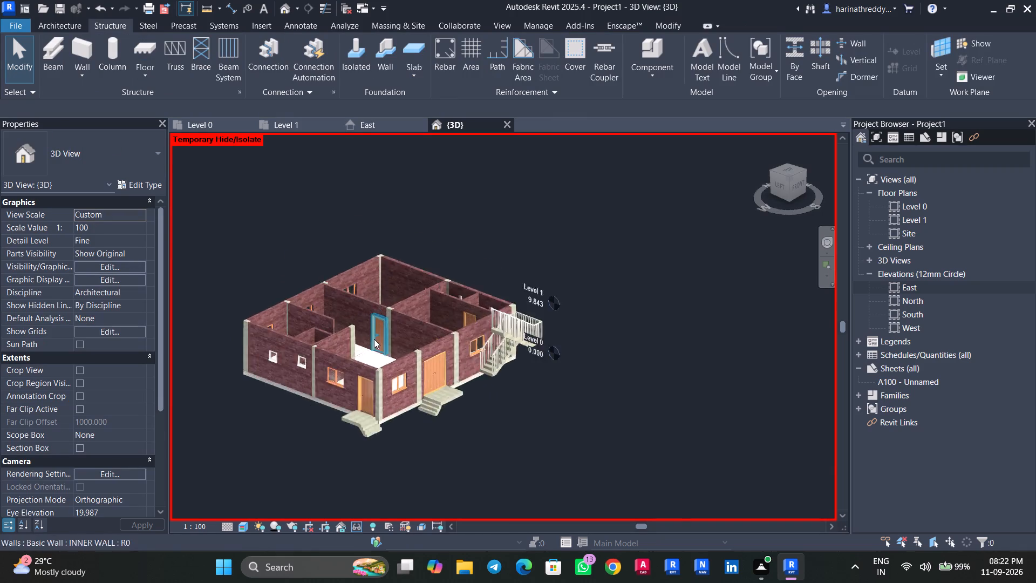
{"action": "scroll", "coordinate": [374, 339], "scroll_direction": "up", "scroll_amount": 6}
{"action": "middle_click_drag", "start_coordinate": [384, 360], "coordinate": [427, 130], "text": "shift"}
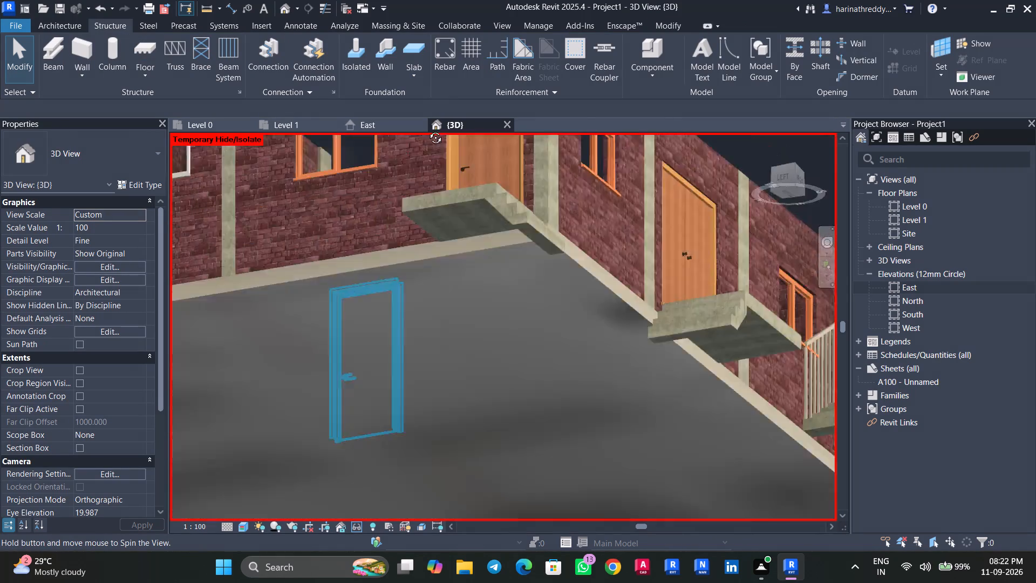
{"action": "middle_click_drag", "start_coordinate": [427, 130], "coordinate": [379, 218], "text": "shift"}
{"action": "scroll", "coordinate": [379, 218], "scroll_direction": "up", "scroll_amount": 1}
{"action": "left_click", "coordinate": [406, 337]}
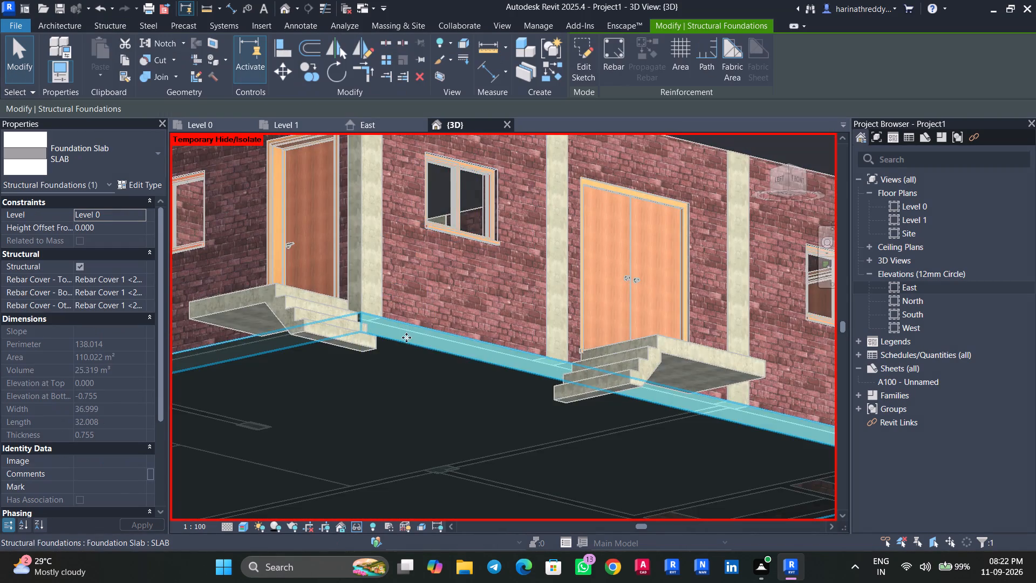
{"action": "scroll", "coordinate": [404, 337], "scroll_direction": "down", "scroll_amount": 7}
{"action": "middle_click_drag", "start_coordinate": [404, 336], "coordinate": [360, 496], "text": "shift"}
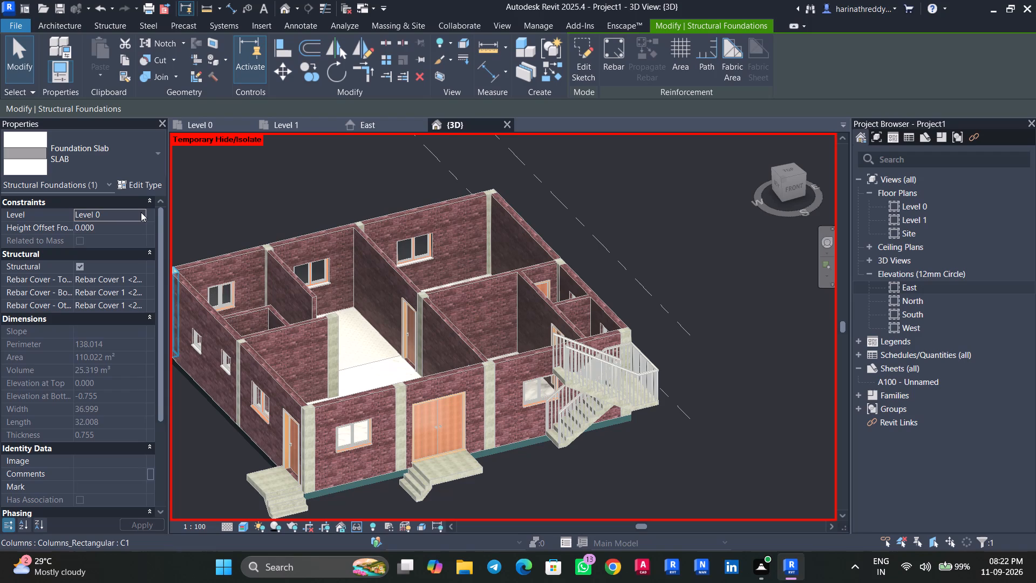
{"action": "left_click", "coordinate": [141, 212]}
{"action": "left_click", "coordinate": [115, 239]}
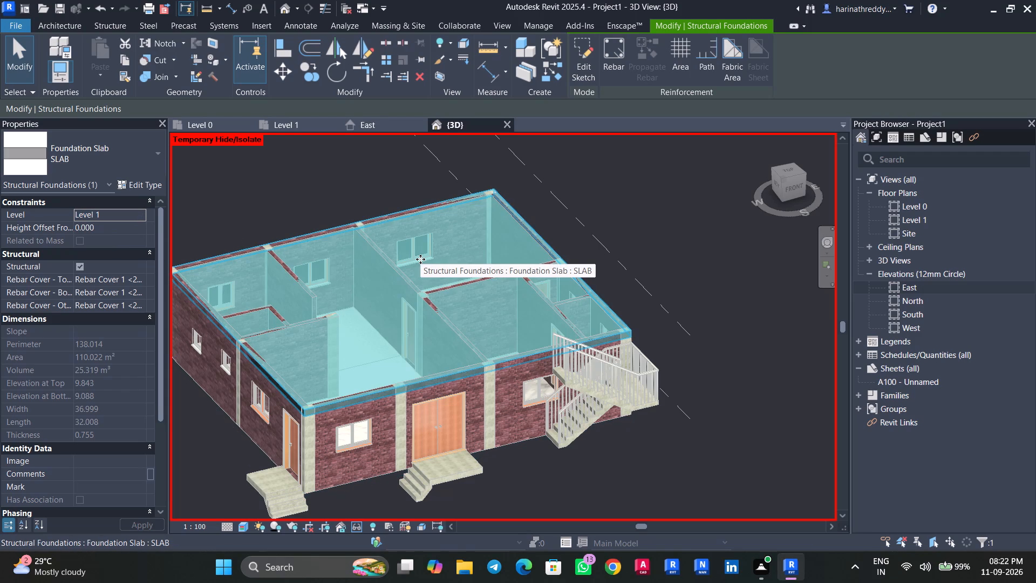
{"action": "key", "text": "Escape"}
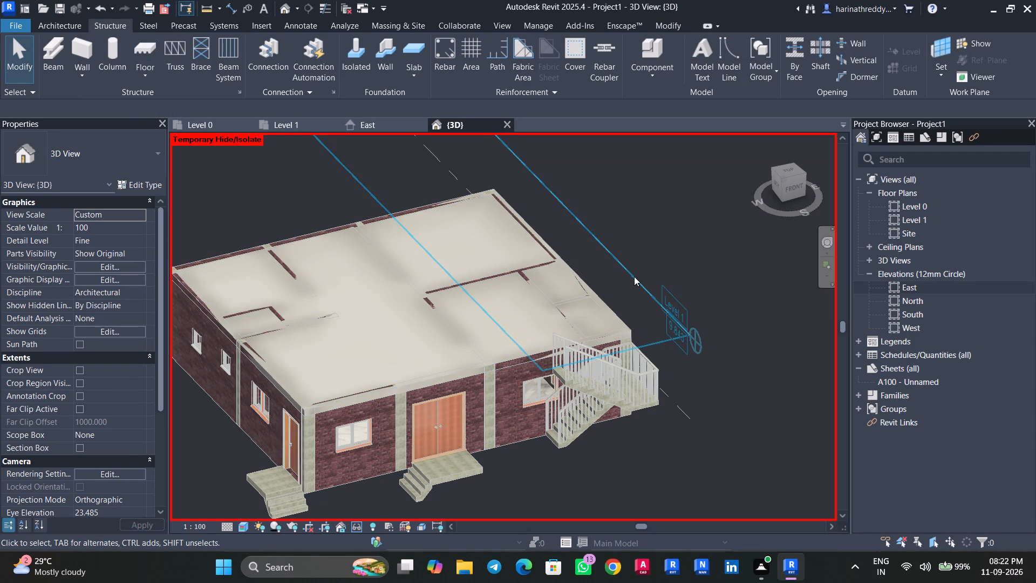
Reset the temporary hide in the 3D view.
{"action": "type", "text": "HR"}
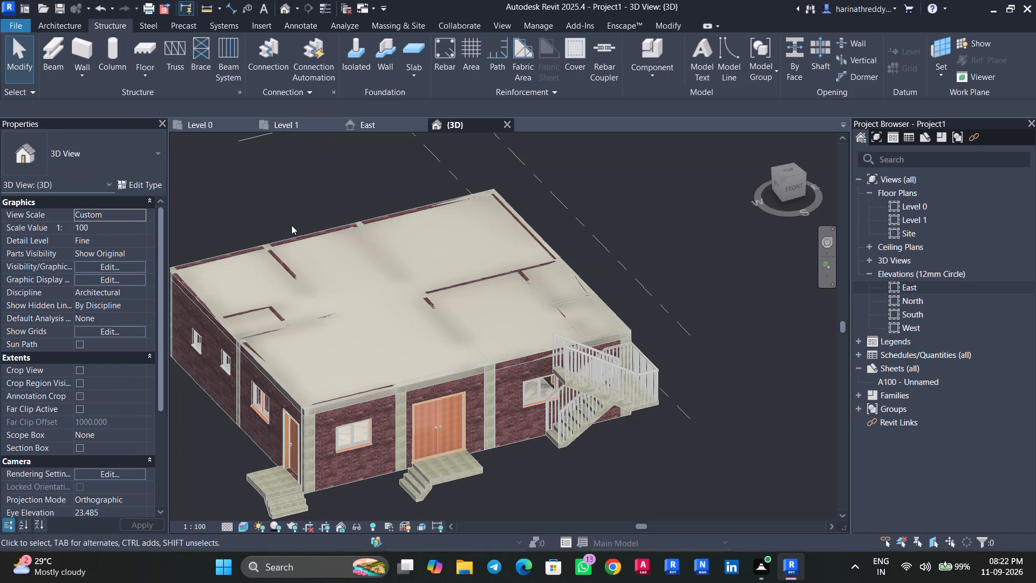
Examine from above and from the side how the roof slab meets the wall tops and columns.
{"action": "scroll", "coordinate": [281, 222], "scroll_direction": "up", "scroll_amount": 6}
{"action": "scroll", "coordinate": [289, 286], "scroll_direction": "down", "scroll_amount": 1}
{"action": "scroll", "coordinate": [290, 287], "scroll_direction": "up", "scroll_amount": 3}
{"action": "scroll", "coordinate": [333, 296], "scroll_direction": "down", "scroll_amount": 4}
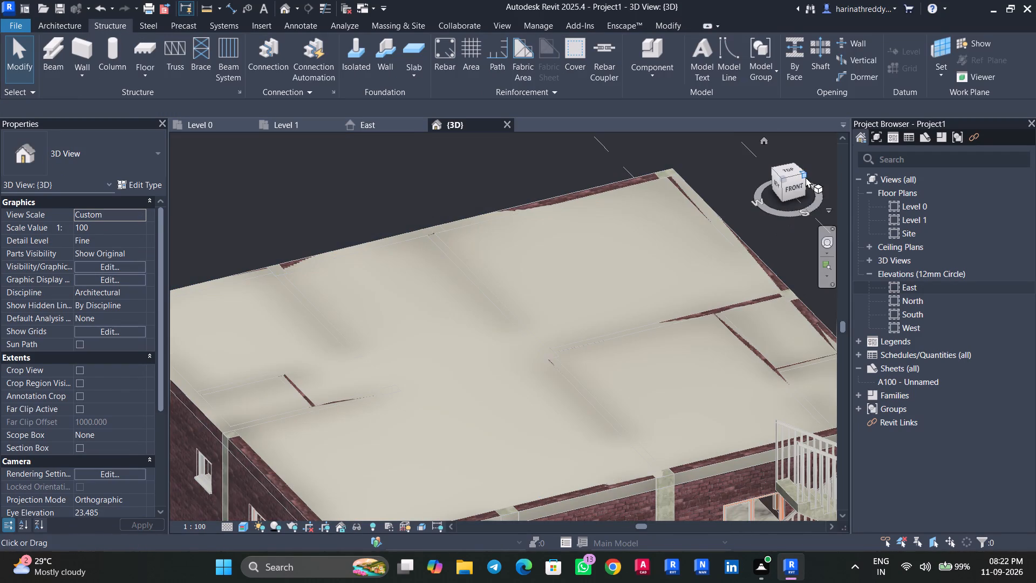
{"action": "left_click", "coordinate": [794, 172]}
{"action": "scroll", "coordinate": [523, 361], "scroll_direction": "up", "scroll_amount": 2}
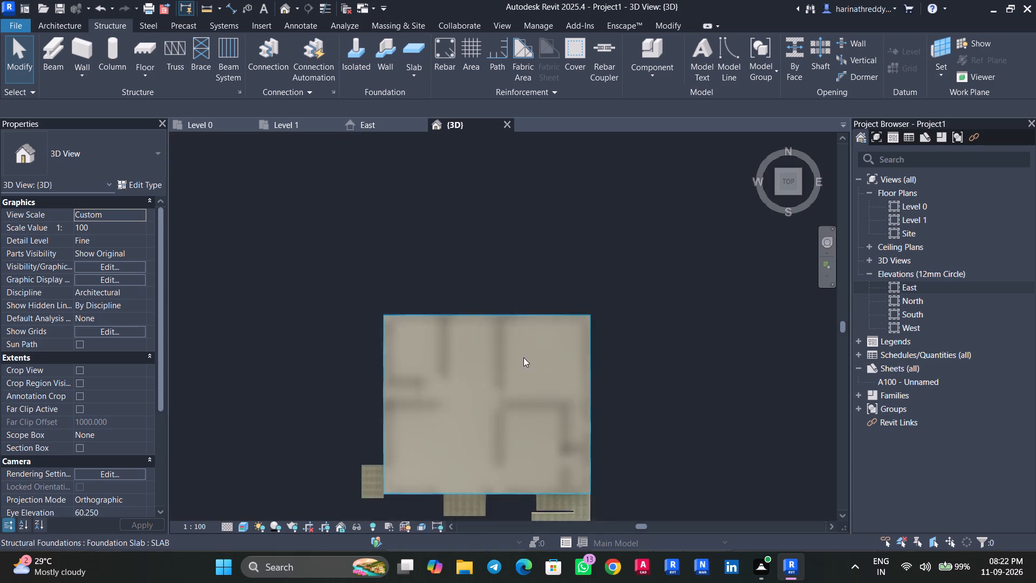
{"action": "scroll", "coordinate": [523, 357], "scroll_direction": "up", "scroll_amount": 8}
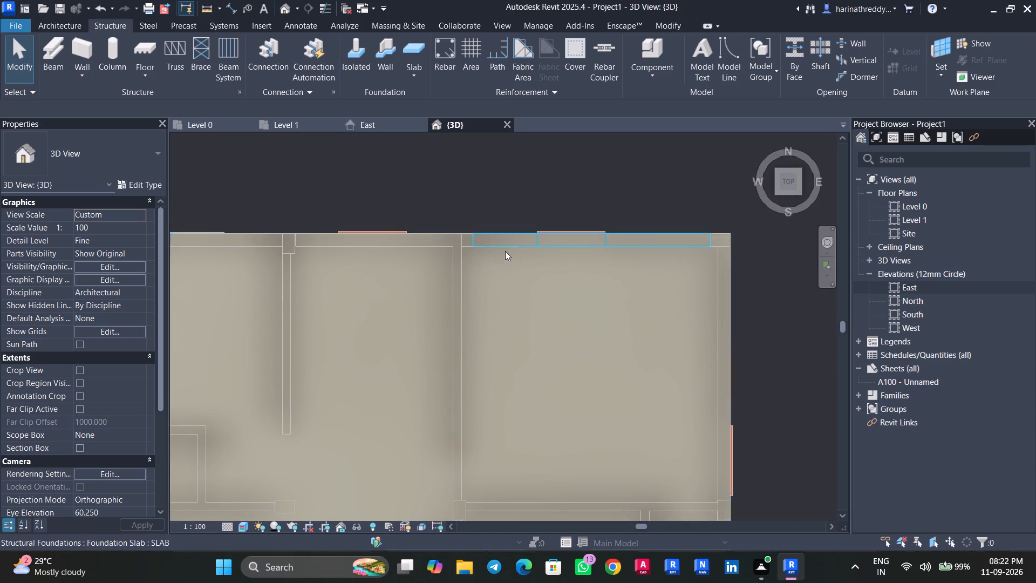
{"action": "left_click", "coordinate": [524, 287]}
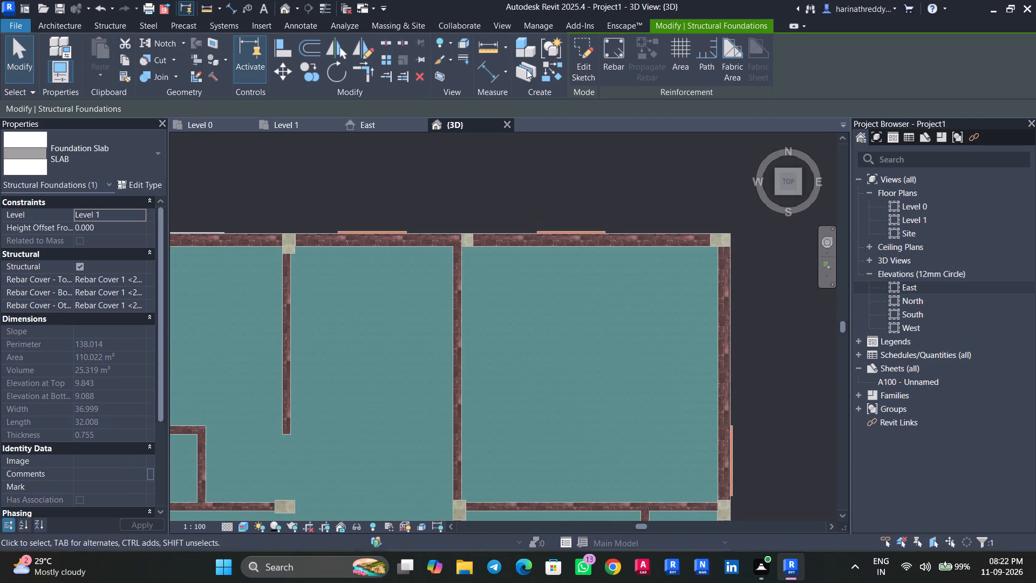
{"action": "scroll", "coordinate": [721, 341], "scroll_direction": "down", "scroll_amount": 7}
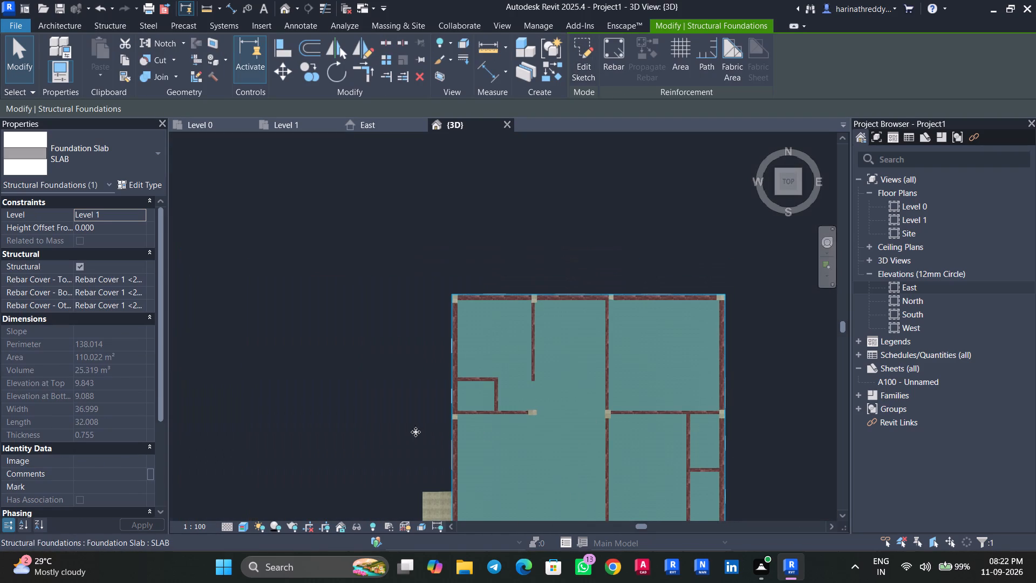
{"action": "middle_click_drag", "start_coordinate": [376, 422], "coordinate": [550, 184], "text": "shift"}
{"action": "scroll", "coordinate": [496, 444], "scroll_direction": "up", "scroll_amount": 6}
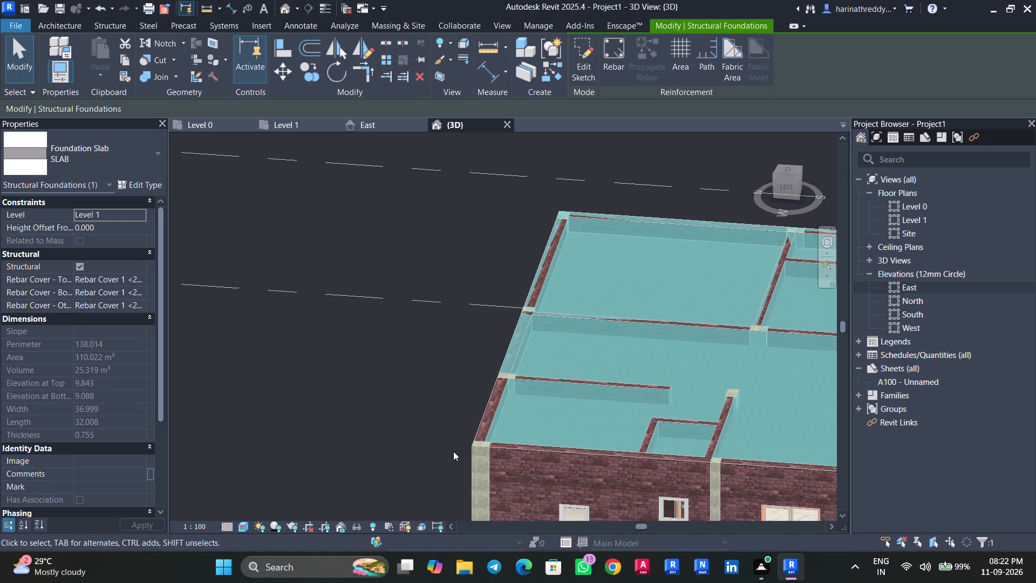
{"action": "middle_click_drag", "start_coordinate": [397, 424], "coordinate": [212, 364]}
{"action": "key", "text": "Escape"}
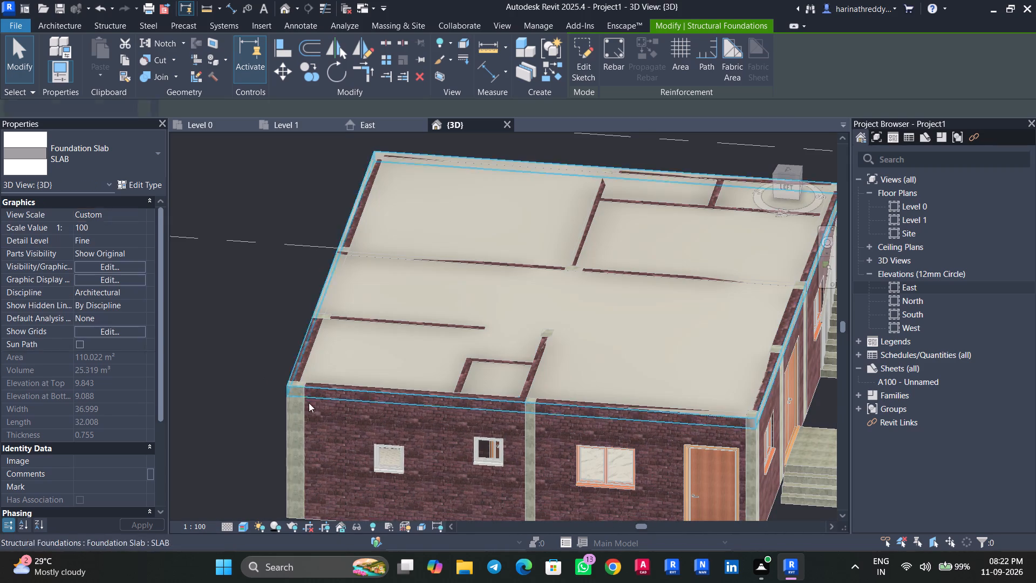
Use Join Geometry to join the roof slab to the short inner partition and both exterior wall segments on the north side.
{"action": "left_click", "coordinate": [674, 27]}
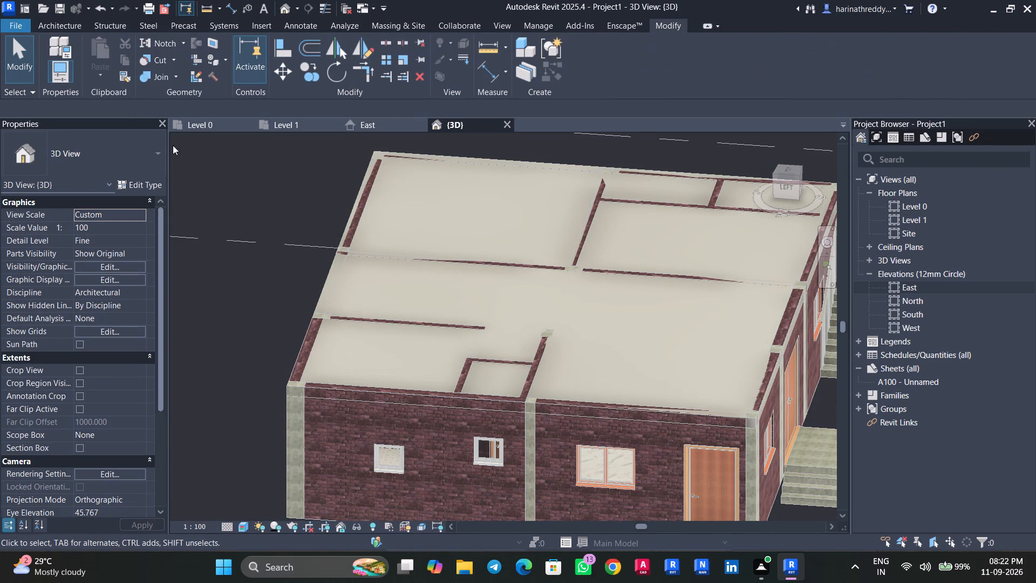
{"action": "left_click", "coordinate": [175, 77]}
{"action": "left_click", "coordinate": [174, 98]}
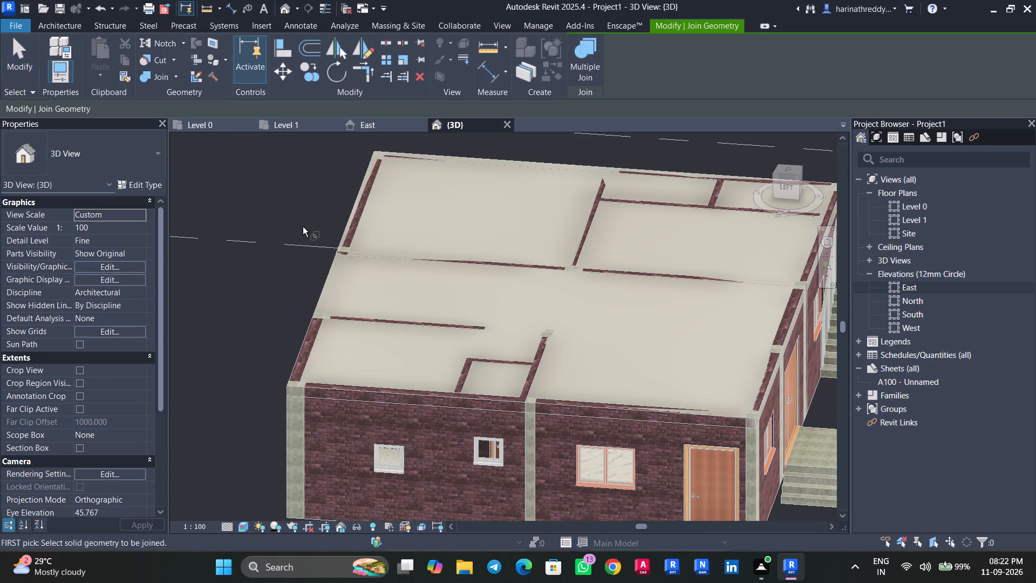
{"action": "left_click", "coordinate": [385, 351]}
{"action": "left_click", "coordinate": [346, 316]}
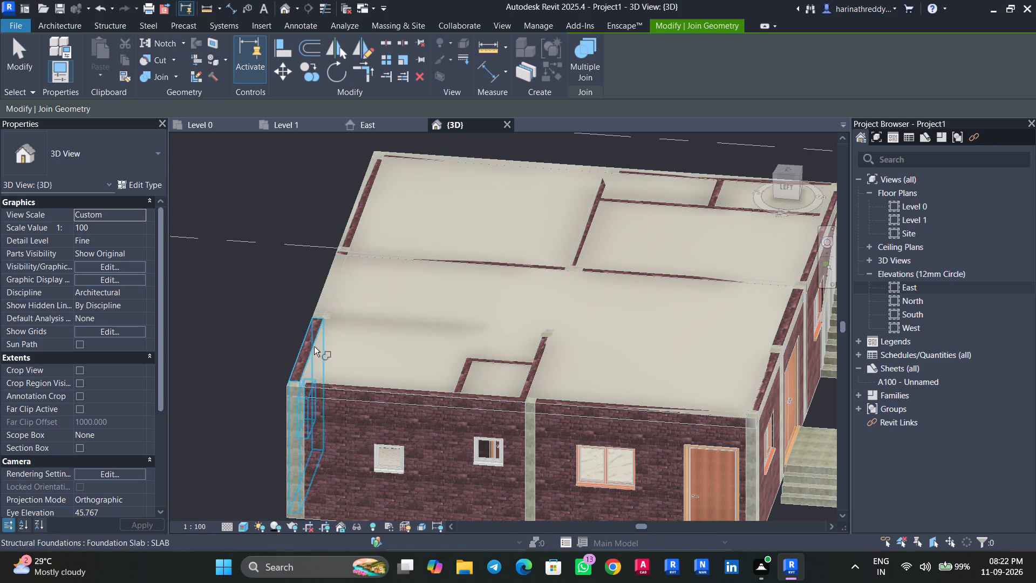
{"action": "left_click", "coordinate": [312, 343]}
{"action": "left_click", "coordinate": [351, 234]}
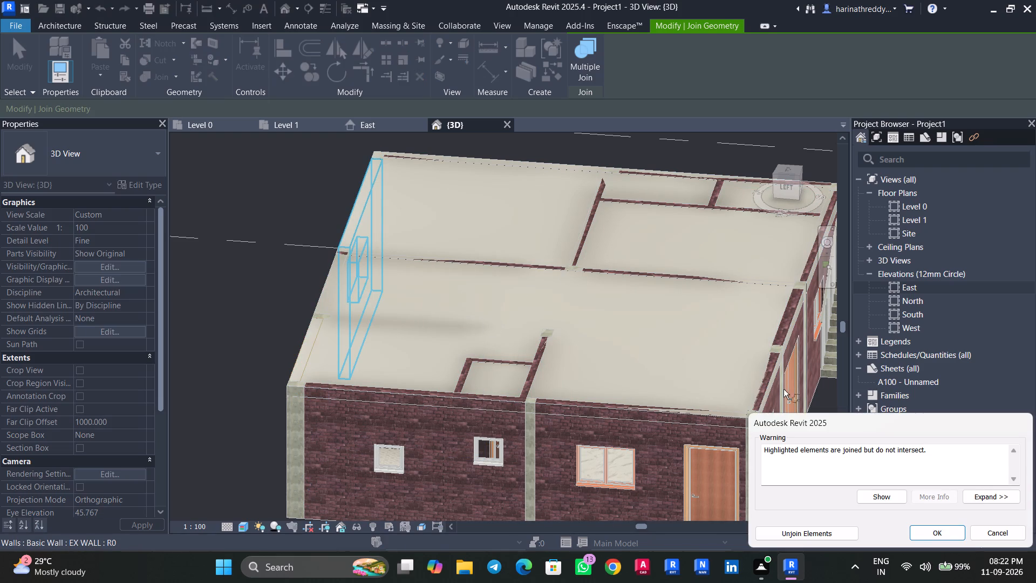
{"action": "left_click", "coordinate": [1008, 530]}
{"action": "left_click", "coordinate": [437, 320]}
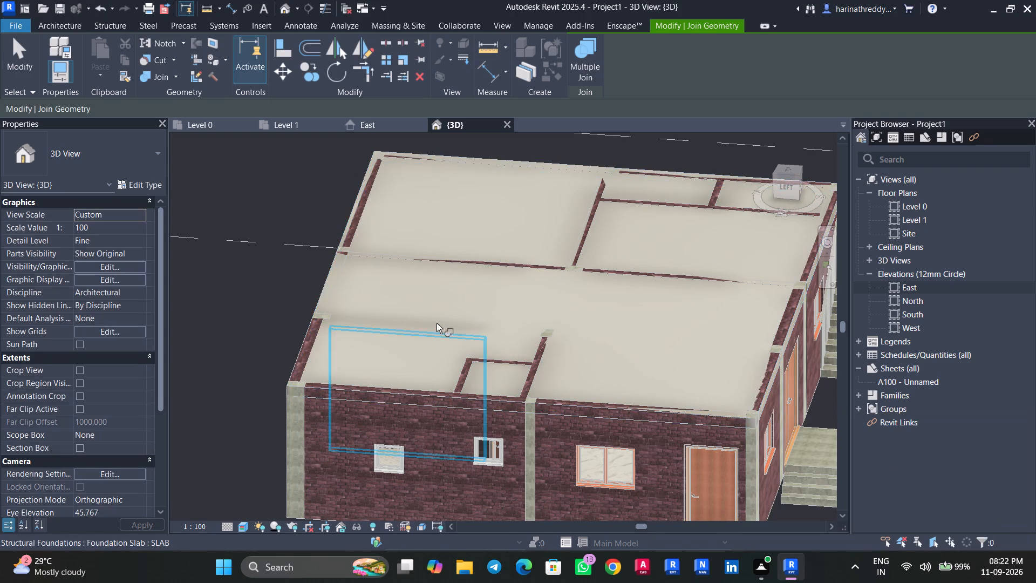
{"action": "left_click", "coordinate": [308, 329]}
{"action": "left_click", "coordinate": [393, 295]}
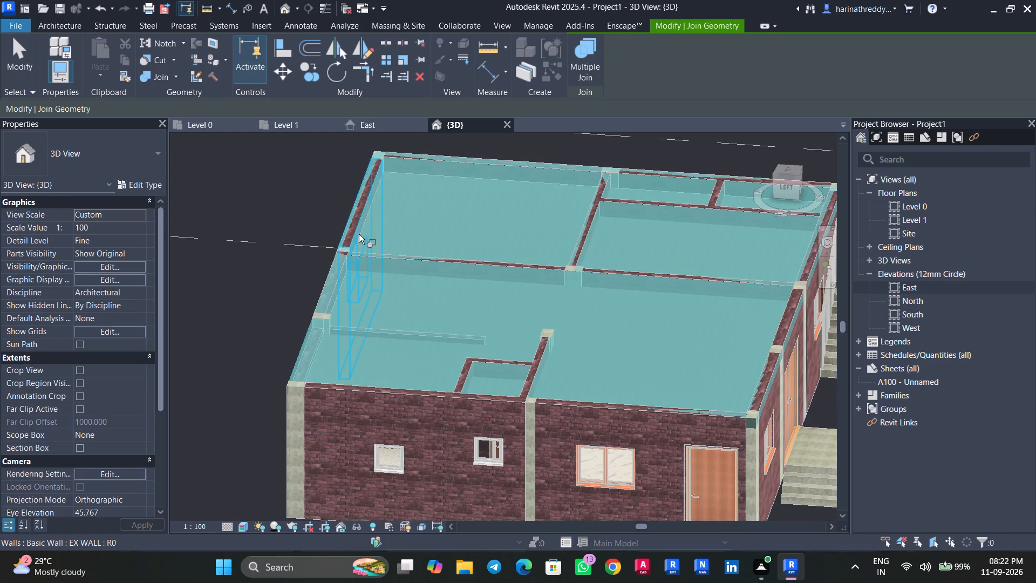
{"action": "left_click", "coordinate": [359, 231]}
Join the roof slab to the long central inner walls, the partitions around the east rooms and the east exterior wall.
{"action": "left_click", "coordinate": [431, 307]}
{"action": "left_click", "coordinate": [487, 261]}
{"action": "left_click", "coordinate": [621, 313]}
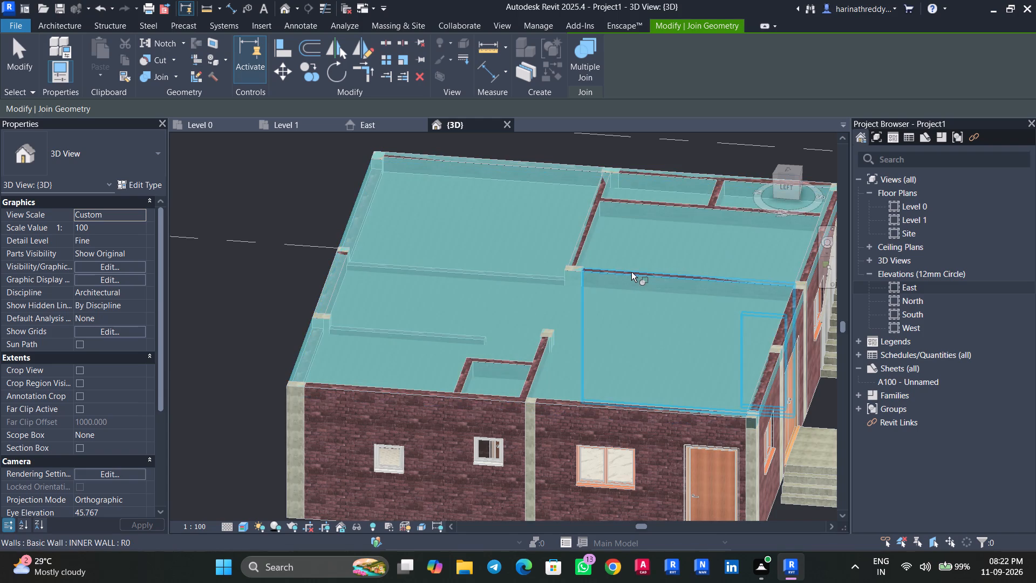
{"action": "left_click", "coordinate": [631, 269]}
{"action": "left_click", "coordinate": [618, 247]}
{"action": "left_click", "coordinate": [579, 239]}
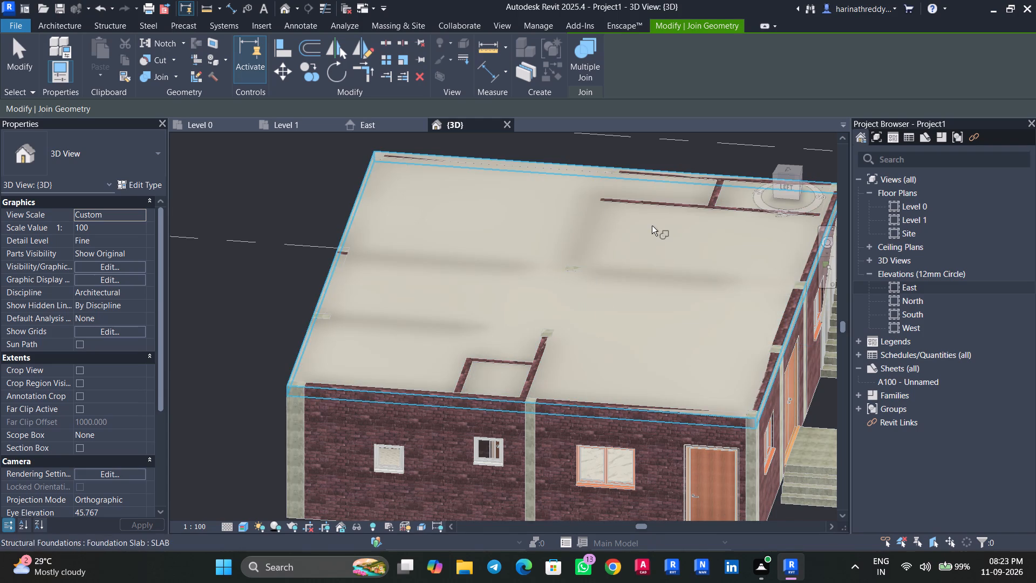
{"action": "left_click", "coordinate": [652, 222]}
{"action": "left_click", "coordinate": [660, 204]}
{"action": "left_click", "coordinate": [731, 222]}
{"action": "left_click", "coordinate": [720, 193]}
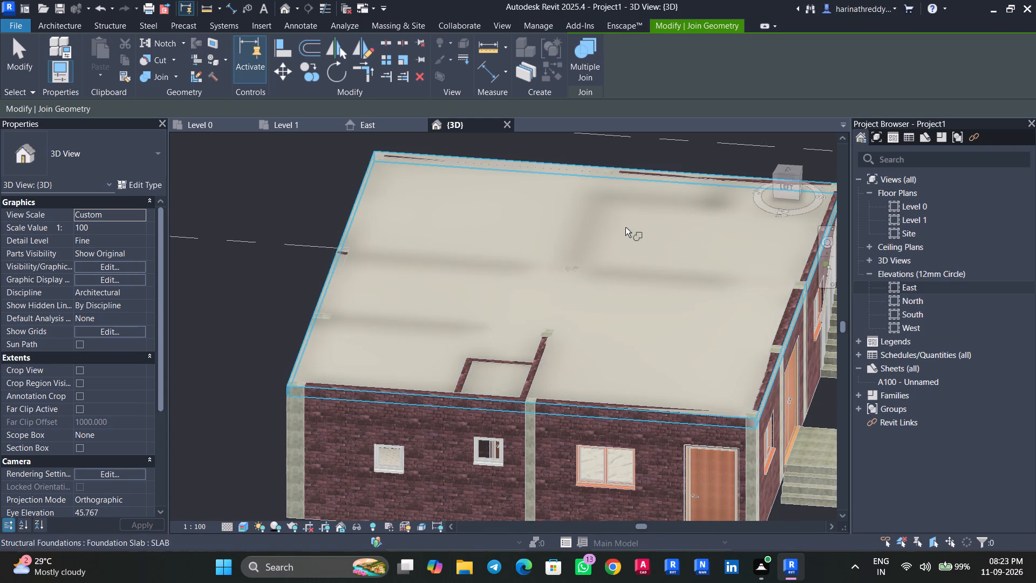
{"action": "left_click", "coordinate": [625, 224]}
{"action": "left_click", "coordinate": [657, 171]}
Join the roof slab to the three inner walls enclosing the small room on the west side.
{"action": "left_click", "coordinate": [592, 328]}
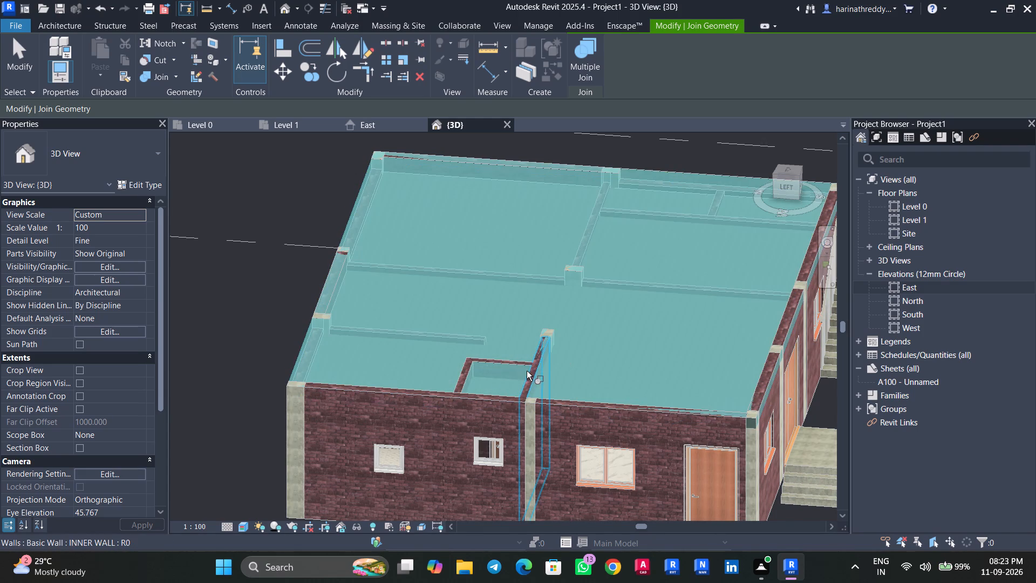
{"action": "left_click", "coordinate": [527, 368]}
{"action": "left_click", "coordinate": [611, 371]}
{"action": "left_click", "coordinate": [515, 363]}
{"action": "left_click", "coordinate": [593, 363]}
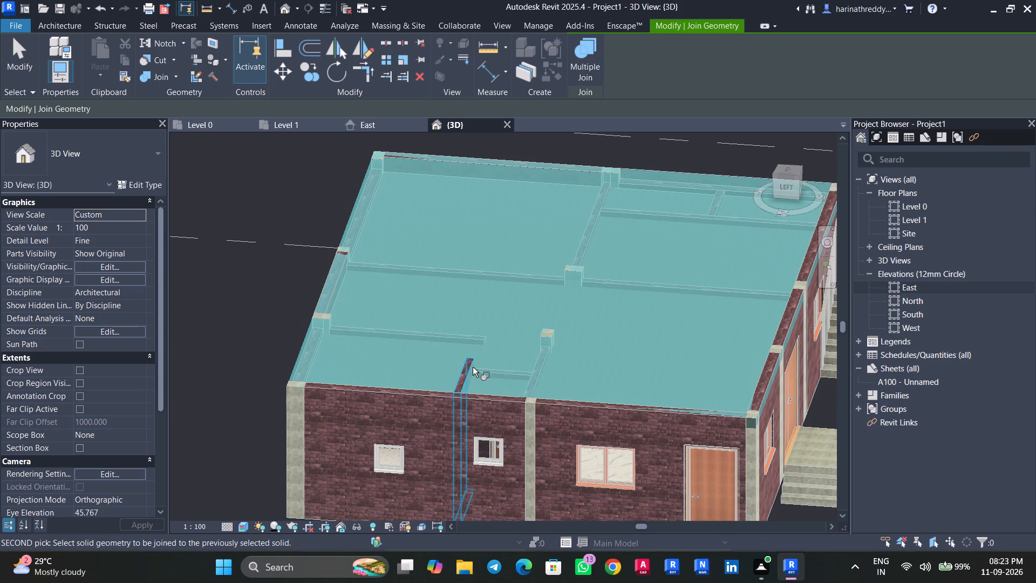
{"action": "left_click", "coordinate": [473, 364]}
Join the roof slab to the two intermediate columns on the north side and the two interior columns.
{"action": "left_click", "coordinate": [369, 282]}
{"action": "left_click", "coordinate": [346, 249]}
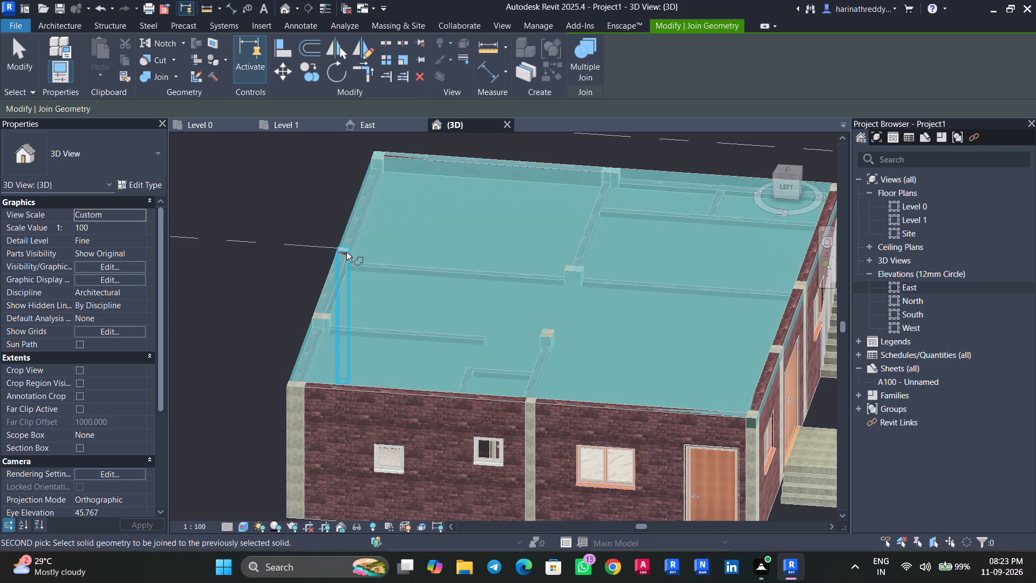
{"action": "left_click", "coordinate": [347, 338]}
{"action": "left_click", "coordinate": [332, 317]}
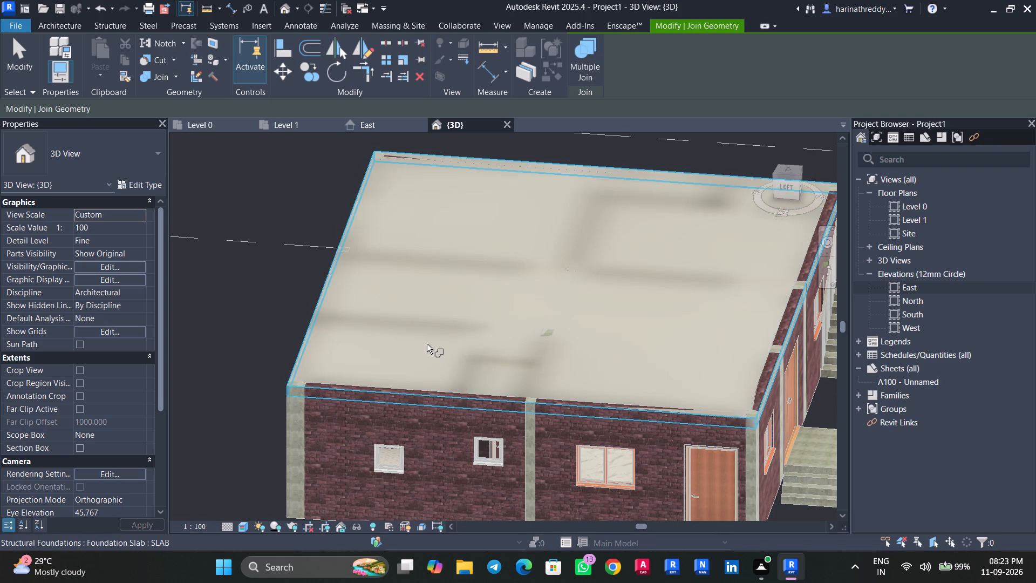
{"action": "left_click", "coordinate": [583, 369]}
{"action": "left_click", "coordinate": [553, 329]}
{"action": "left_click", "coordinate": [615, 348]}
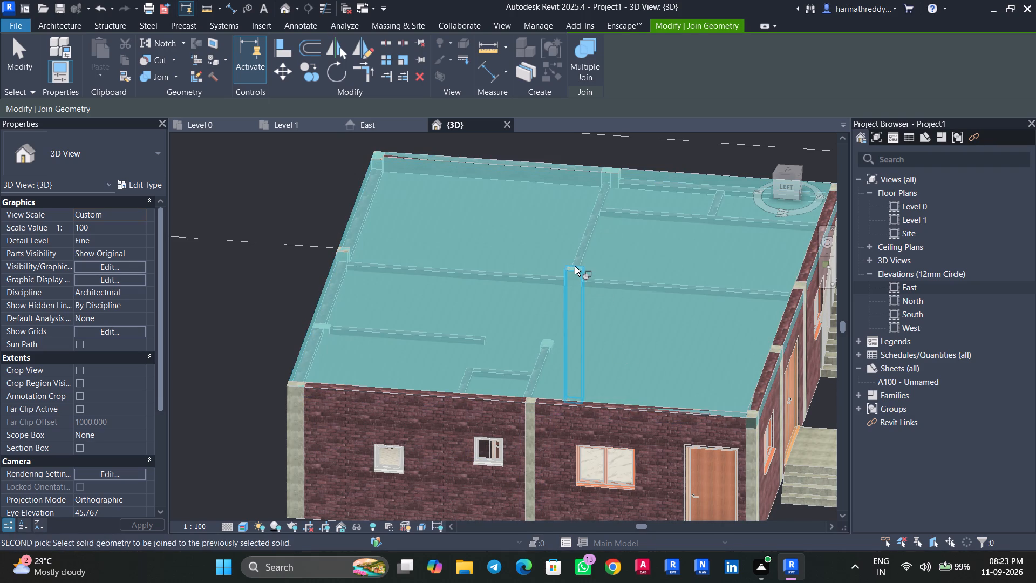
{"action": "left_click", "coordinate": [575, 263]}
Join the roof slab to the remaining exterior wall segment and the middle column on the east side.
{"action": "middle_click_drag", "start_coordinate": [615, 378], "coordinate": [849, 486], "text": "shift"}
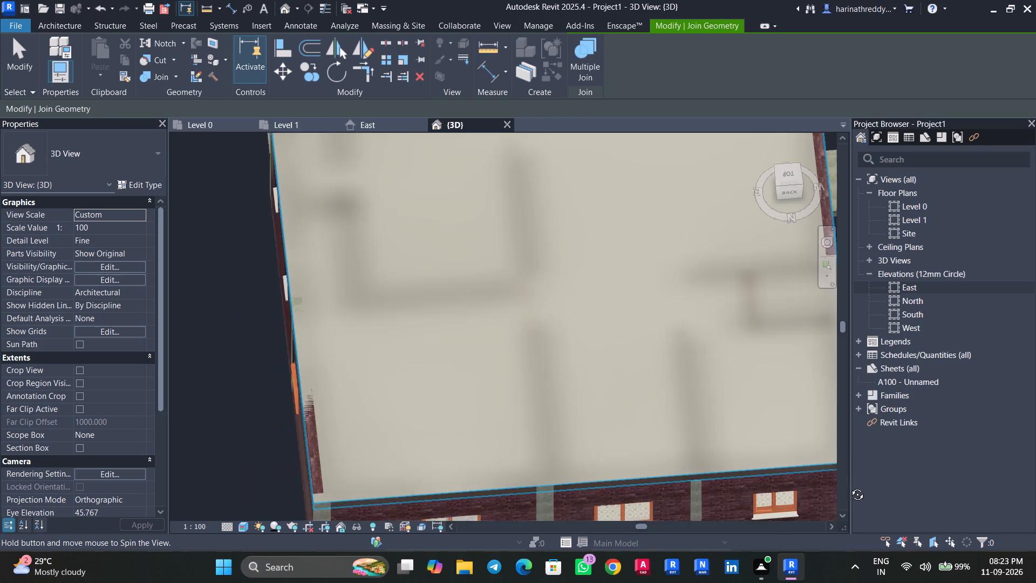
{"action": "middle_click_drag", "start_coordinate": [849, 486], "coordinate": [887, 444], "text": "shift"}
{"action": "middle_click_drag", "start_coordinate": [432, 429], "coordinate": [465, 408], "text": "shift"}
{"action": "left_click", "coordinate": [465, 408]}
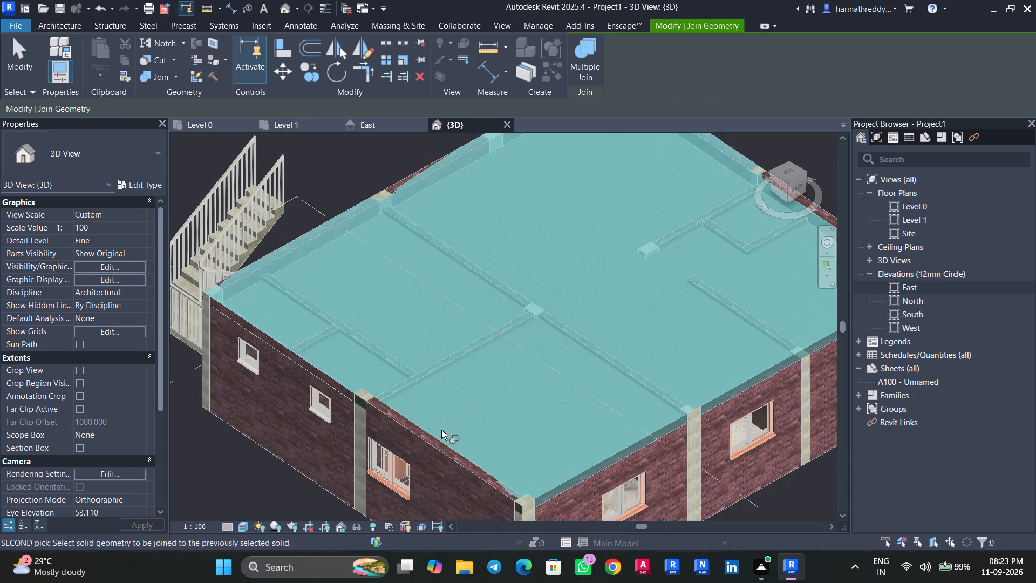
{"action": "left_click", "coordinate": [434, 440]}
{"action": "left_click", "coordinate": [408, 388]}
{"action": "left_click", "coordinate": [359, 389]}
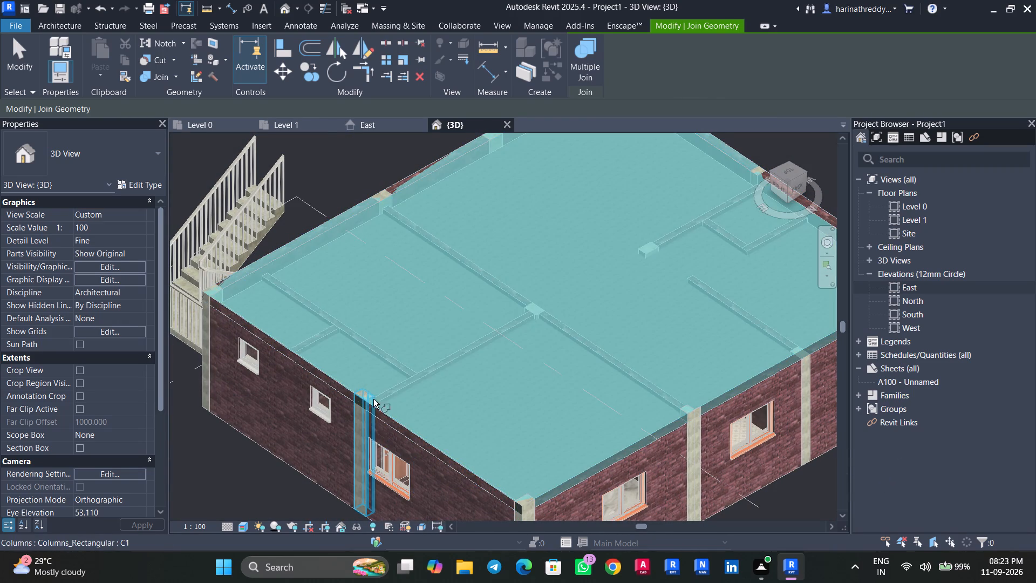
{"action": "key", "text": "Escape"}
{"action": "key", "text": "Escape"}
Join the roof slab to the south exterior wall, its two intermediate columns and the corner column beside the staircase.
{"action": "left_click", "coordinate": [440, 379]}
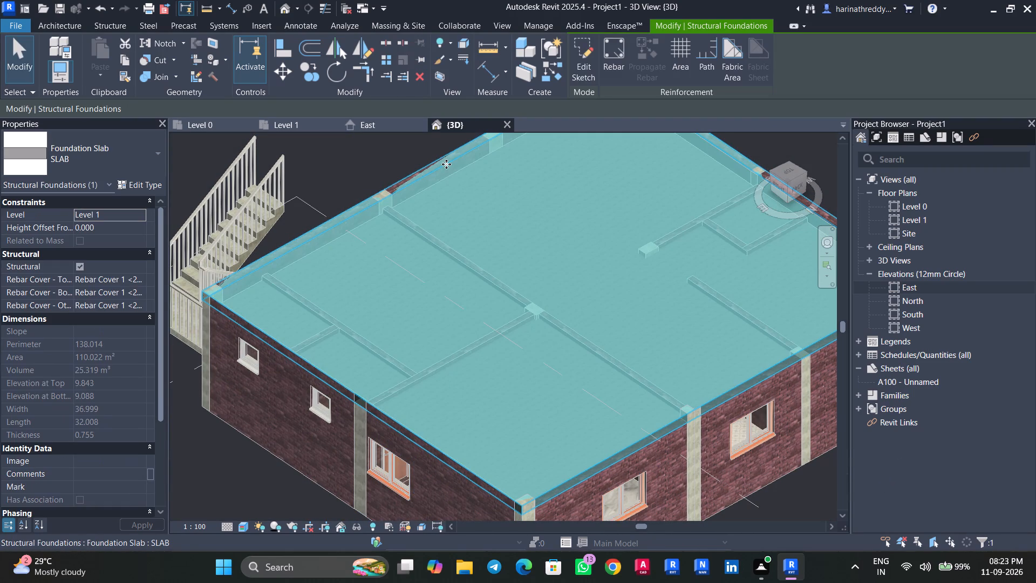
{"action": "middle_click_drag", "start_coordinate": [453, 252], "coordinate": [421, 336]}
{"action": "left_click", "coordinate": [158, 78]}
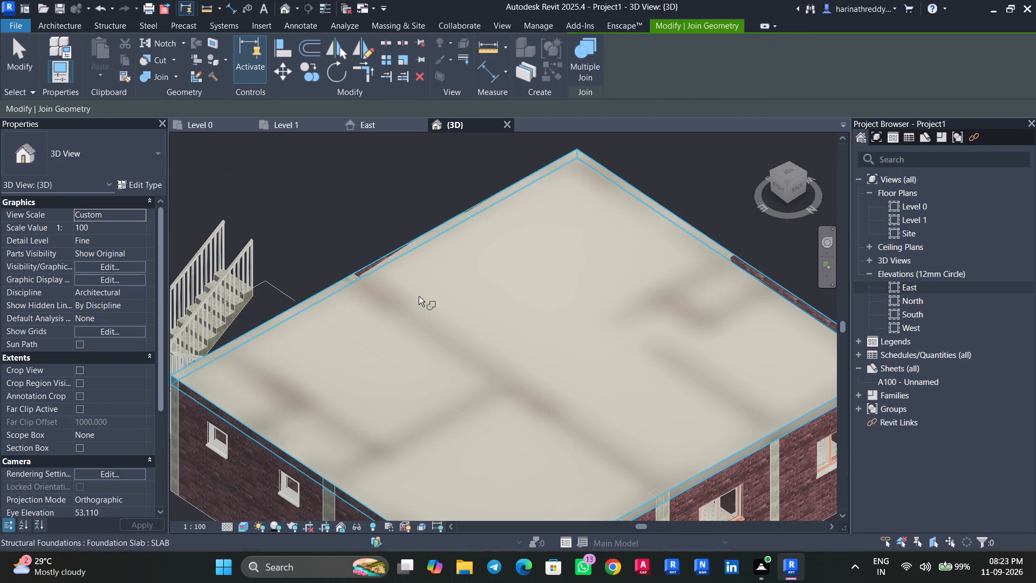
{"action": "left_click", "coordinate": [419, 293]}
{"action": "left_click", "coordinate": [386, 253]}
{"action": "left_click", "coordinate": [433, 316]}
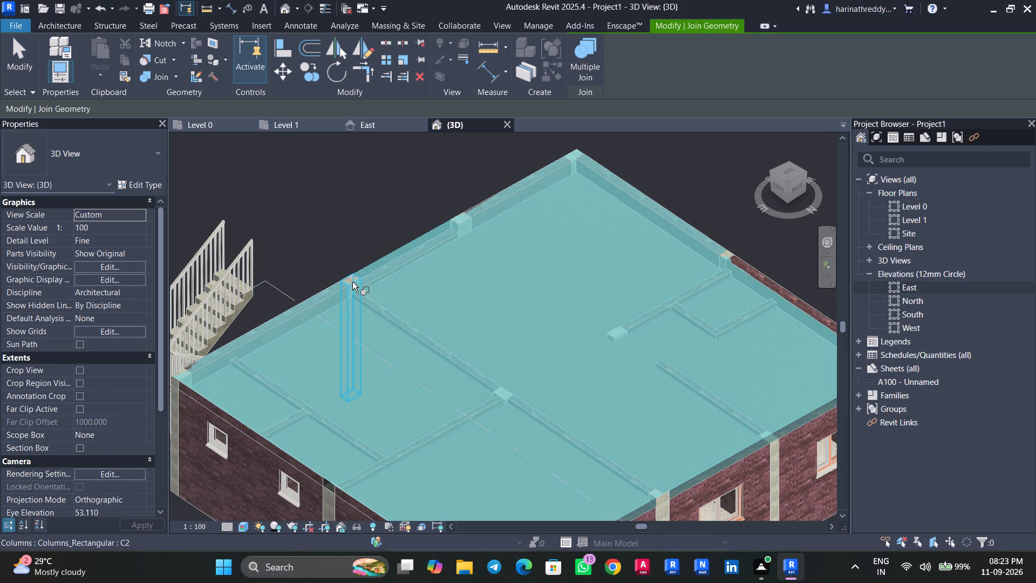
{"action": "left_click", "coordinate": [352, 278]}
{"action": "left_click", "coordinate": [539, 265]}
{"action": "left_click", "coordinate": [468, 215]}
{"action": "left_click", "coordinate": [594, 224]}
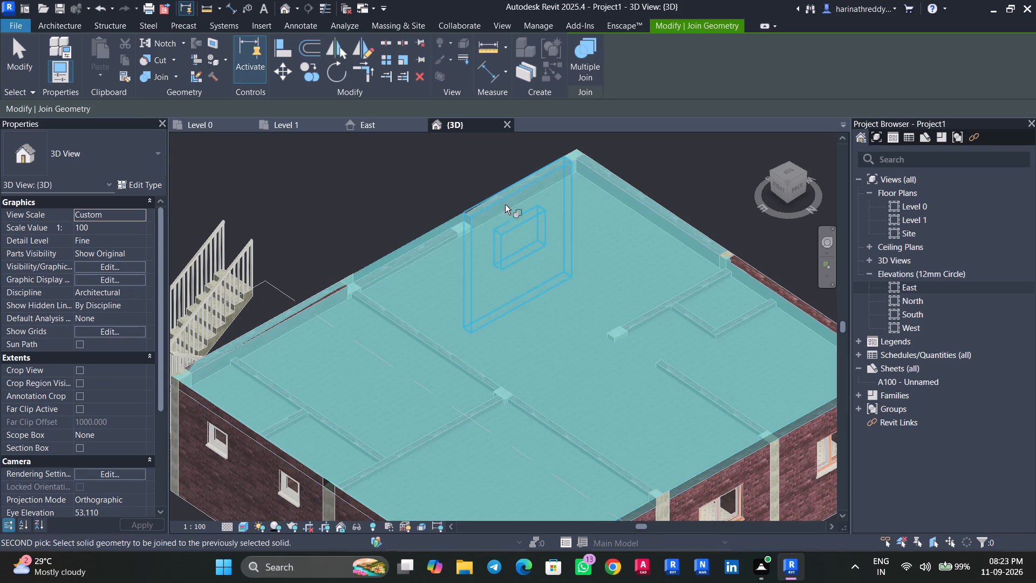
{"action": "left_click", "coordinate": [183, 376]}
Join the roof slab to the two north corner columns, the column between them and the adjoining west exterior wall.
{"action": "middle_click_drag", "start_coordinate": [346, 391], "coordinate": [373, 289]}
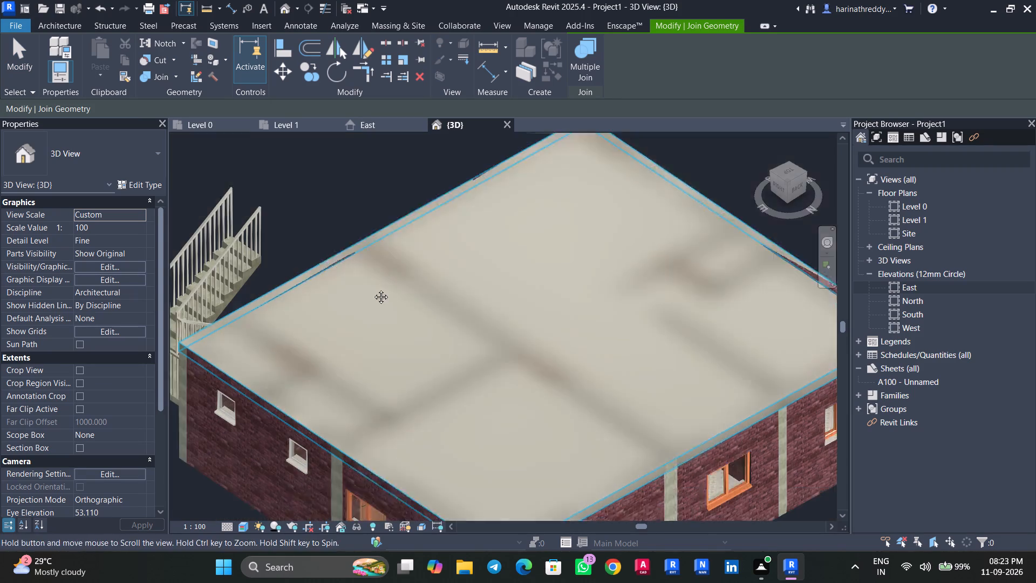
{"action": "middle_click_drag", "start_coordinate": [373, 289], "coordinate": [374, 282]}
{"action": "left_click", "coordinate": [428, 316]}
{"action": "left_click", "coordinate": [516, 472]}
{"action": "middle_click_drag", "start_coordinate": [540, 391], "coordinate": [462, 379]}
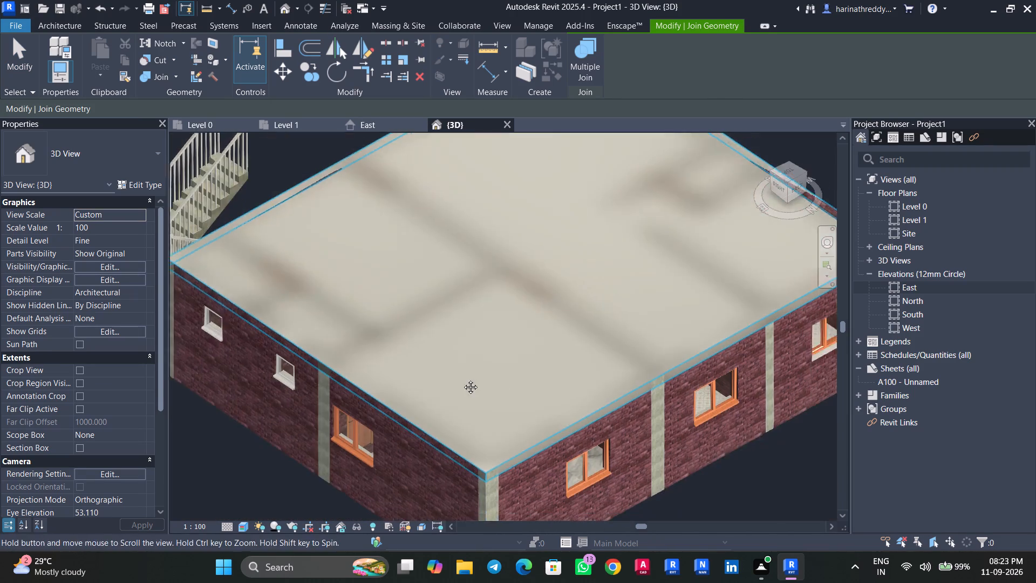
{"action": "middle_click_drag", "start_coordinate": [462, 379], "coordinate": [441, 377]}
{"action": "left_click", "coordinate": [454, 367]}
{"action": "left_click", "coordinate": [582, 367]}
{"action": "middle_click_drag", "start_coordinate": [647, 313], "coordinate": [496, 383]}
{"action": "left_click", "coordinate": [495, 376]}
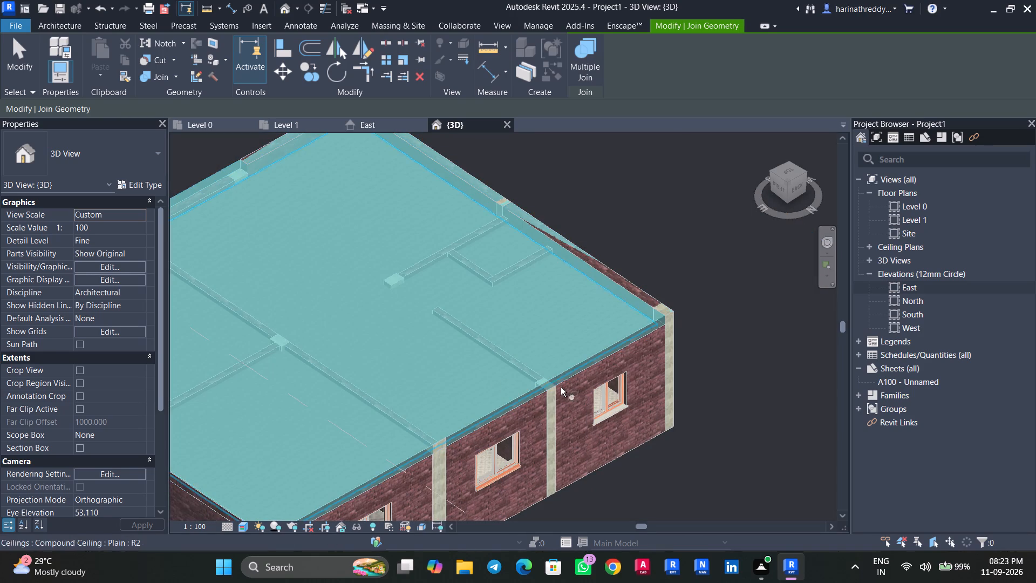
{"action": "left_click", "coordinate": [662, 308]}
{"action": "left_click_drag", "start_coordinate": [575, 304], "coordinate": [535, 374]}
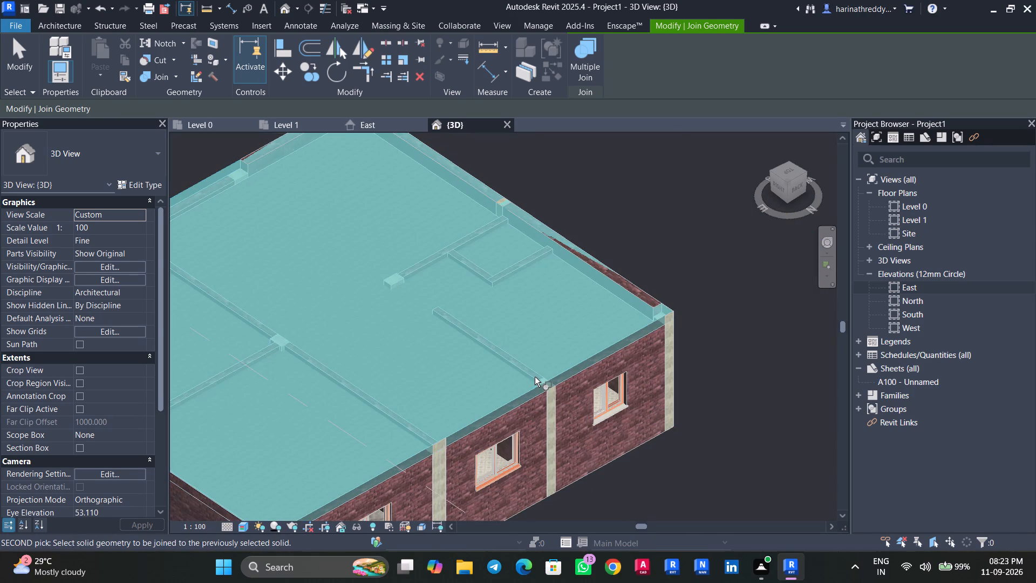
{"action": "left_click", "coordinate": [621, 276]}
{"action": "key", "text": "Escape"}
{"action": "key", "text": "Escape"}
Join the roof slab to the exterior walls on both sides of the southwest corner, near the single entrance door.
{"action": "scroll", "coordinate": [633, 430], "scroll_direction": "down", "scroll_amount": 5}
{"action": "middle_click_drag", "start_coordinate": [641, 472], "coordinate": [631, 490], "text": "shift"}
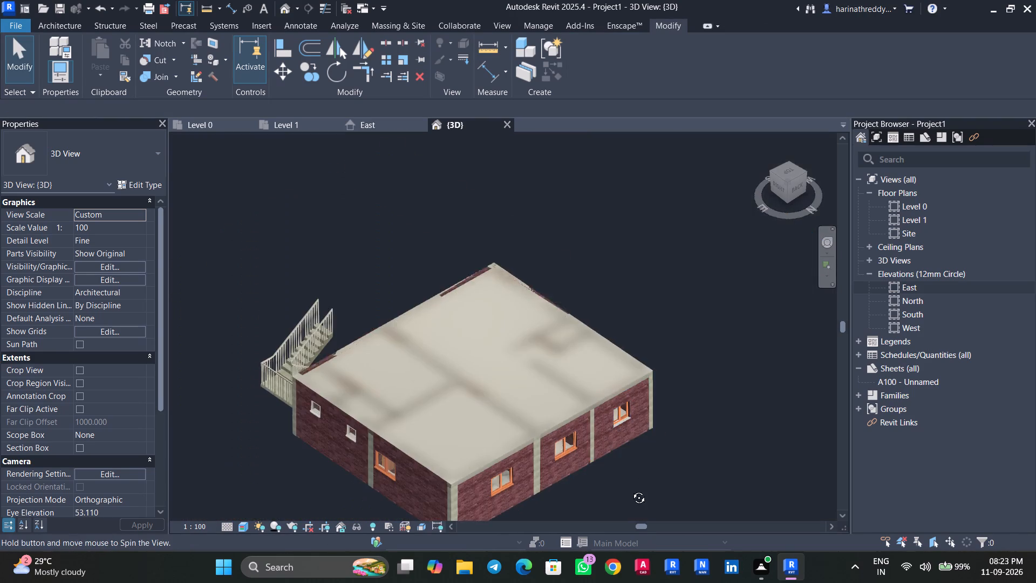
{"action": "middle_click_drag", "start_coordinate": [631, 490], "coordinate": [270, 543], "text": "shift"}
{"action": "scroll", "coordinate": [489, 444], "scroll_direction": "down", "scroll_amount": 1}
{"action": "scroll", "coordinate": [489, 444], "scroll_direction": "up", "scroll_amount": 4}
{"action": "middle_click_drag", "start_coordinate": [492, 440], "coordinate": [491, 317]}
{"action": "left_click", "coordinate": [491, 317]}
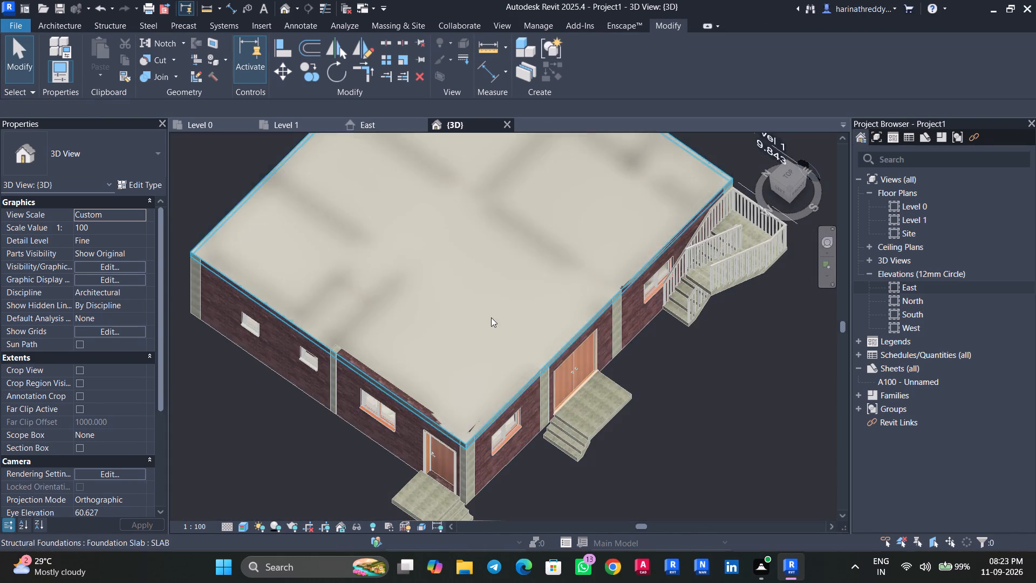
{"action": "middle_click_drag", "start_coordinate": [487, 317], "coordinate": [463, 277]}
{"action": "scroll", "coordinate": [461, 278], "scroll_direction": "up", "scroll_amount": 2}
{"action": "left_click", "coordinate": [174, 77]}
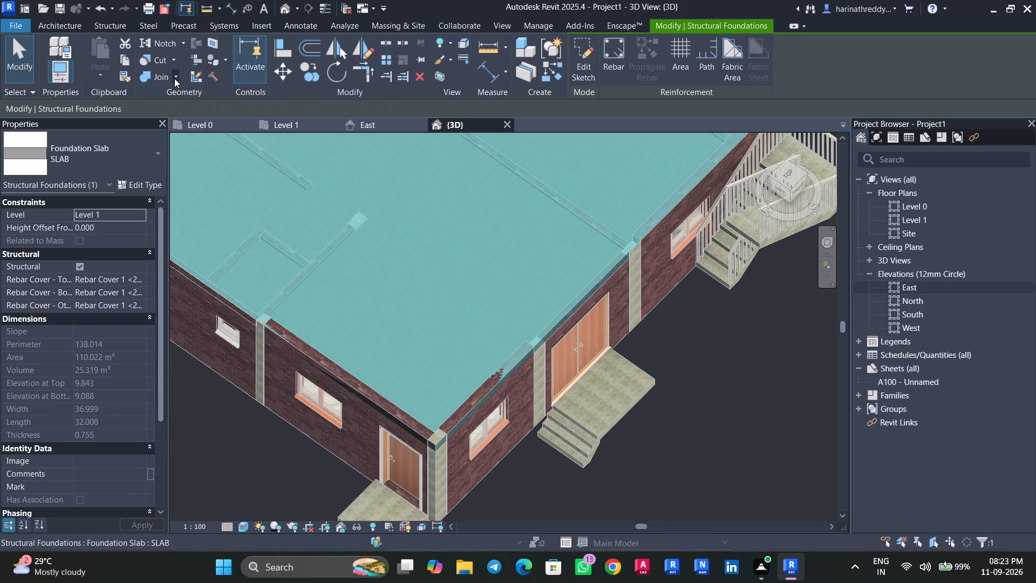
{"action": "left_click", "coordinate": [173, 96]}
{"action": "left_click", "coordinate": [339, 249]}
{"action": "left_click", "coordinate": [309, 346]}
{"action": "left_click", "coordinate": [424, 320]}
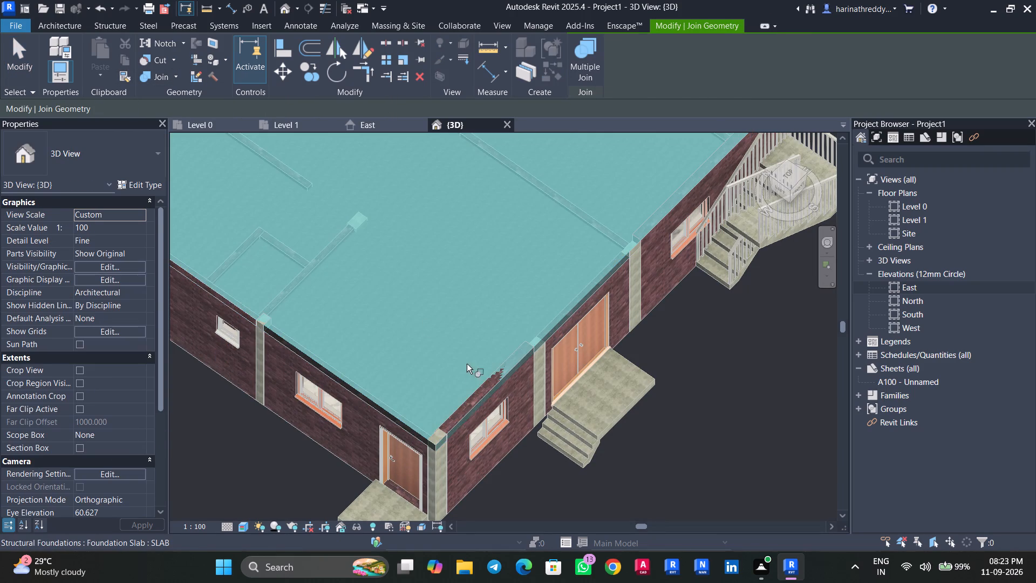
{"action": "left_click", "coordinate": [479, 388]}
Join the roof slab to the south exterior wall segment beside the outside staircase.
{"action": "middle_click_drag", "start_coordinate": [451, 266], "coordinate": [347, 377]}
{"action": "left_click", "coordinate": [357, 376]}
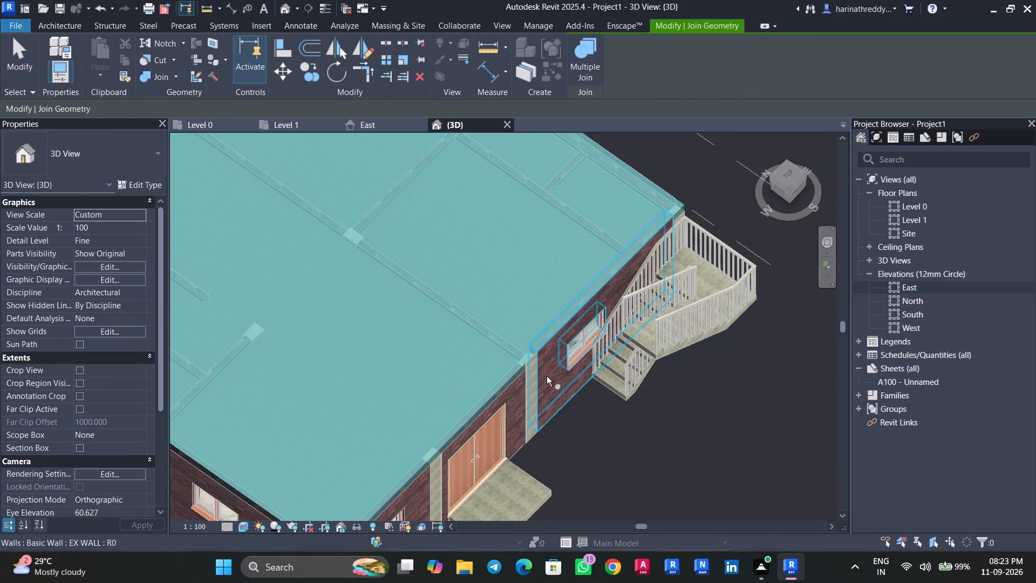
{"action": "left_click", "coordinate": [564, 326]}
{"action": "middle_click_drag", "start_coordinate": [492, 268], "coordinate": [467, 406]}
{"action": "left_click", "coordinate": [559, 309]}
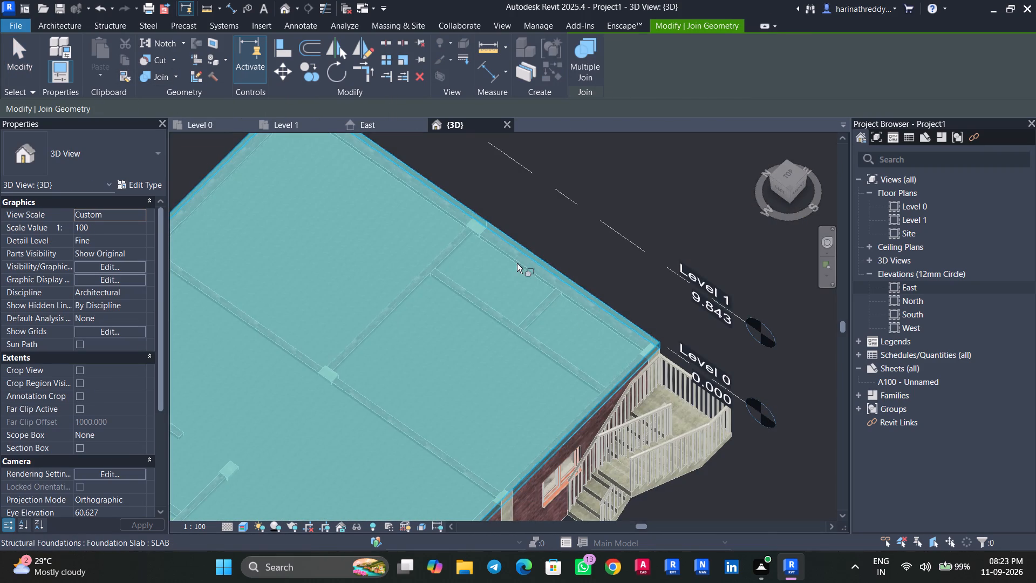
{"action": "scroll", "coordinate": [487, 280], "scroll_direction": "down", "scroll_amount": 7}
{"action": "scroll", "coordinate": [297, 332], "scroll_direction": "up", "scroll_amount": 8}
{"action": "key", "text": "Escape"}
{"action": "key", "text": "Escape"}
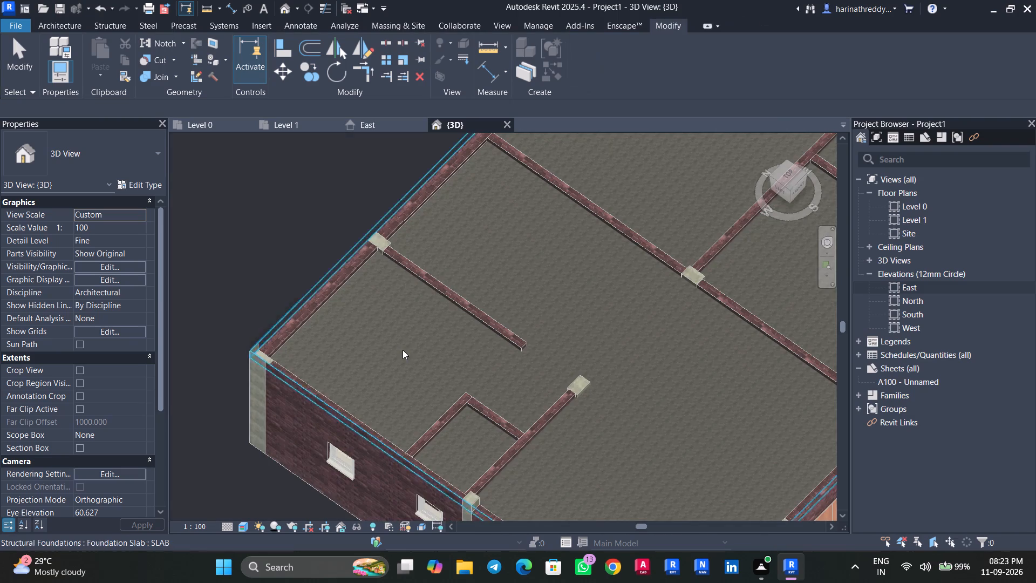
Examine the joined roof slab and walls from the west side of the house.
{"action": "scroll", "coordinate": [256, 402], "scroll_direction": "down", "scroll_amount": 10}
{"action": "middle_click_drag", "start_coordinate": [197, 417], "coordinate": [304, 270], "text": "shift"}
{"action": "scroll", "coordinate": [202, 417], "scroll_direction": "up", "scroll_amount": 1, "text": "shift"}
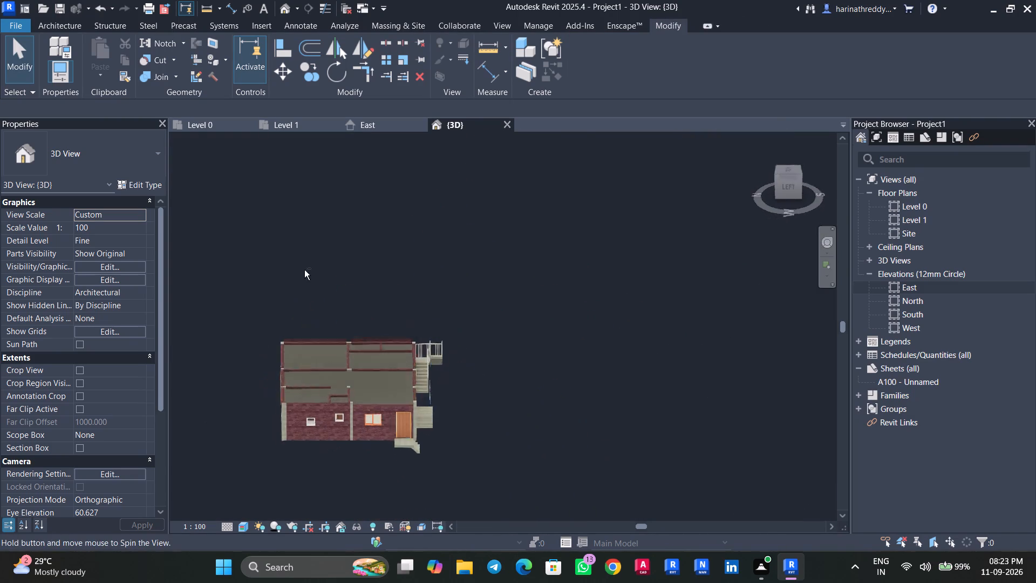
{"action": "middle_click_drag", "start_coordinate": [304, 270], "coordinate": [297, 277], "text": "shift"}
{"action": "left_click", "coordinate": [333, 364]}
{"action": "key", "text": "Escape"}
{"action": "scroll", "coordinate": [358, 295], "scroll_direction": "up", "scroll_amount": 4}
{"action": "middle_click_drag", "start_coordinate": [364, 294], "coordinate": [413, 223]}
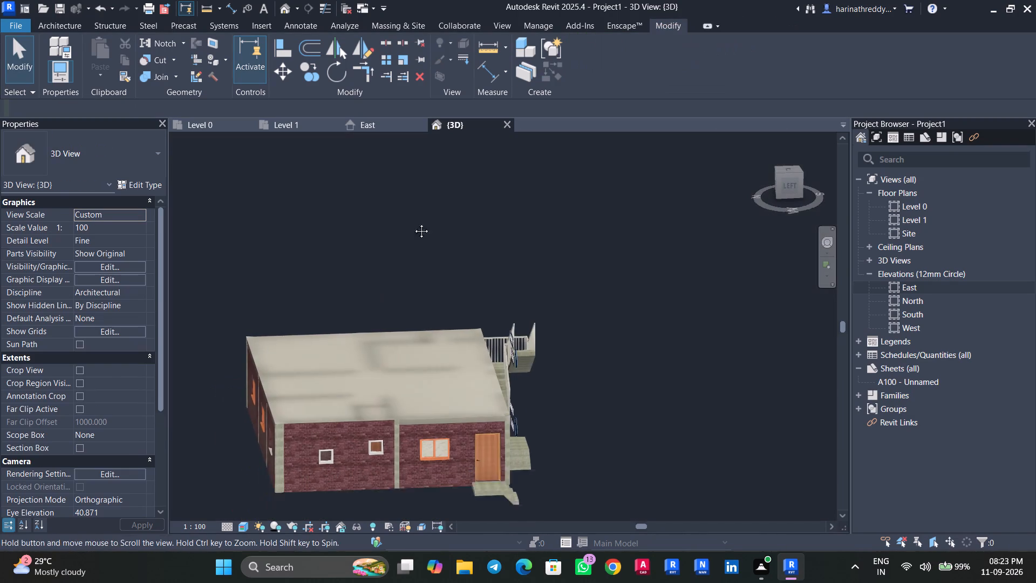
{"action": "middle_click_drag", "start_coordinate": [413, 223], "coordinate": [418, 216]}
Set the roof slab type's structure layer material to Concrete, Cast-in-Place, Gray and apply the type properties.
{"action": "left_click", "coordinate": [427, 352]}
{"action": "left_click", "coordinate": [142, 182]}
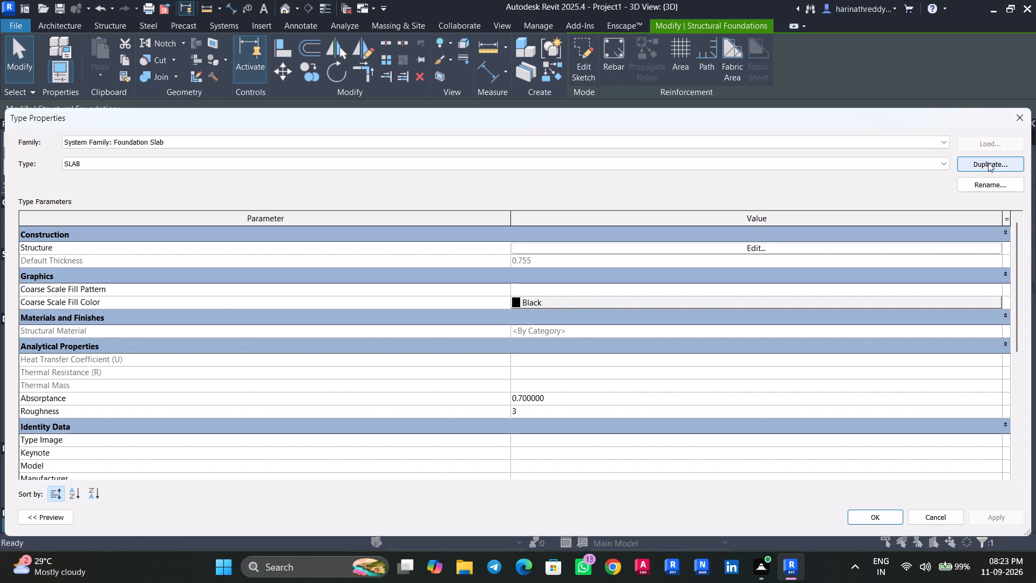
{"action": "left_click", "coordinate": [936, 248]}
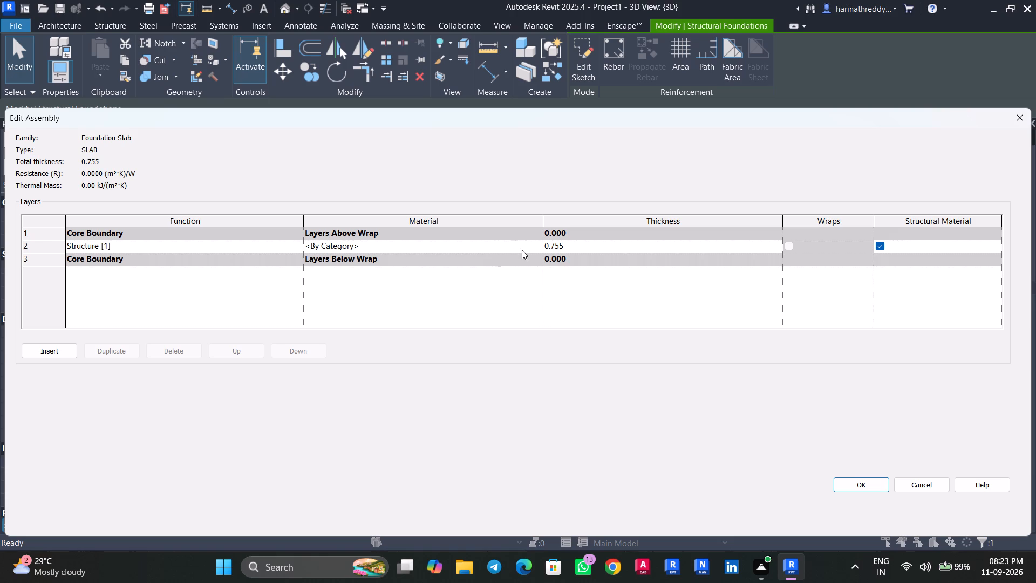
{"action": "left_click", "coordinate": [539, 243]}
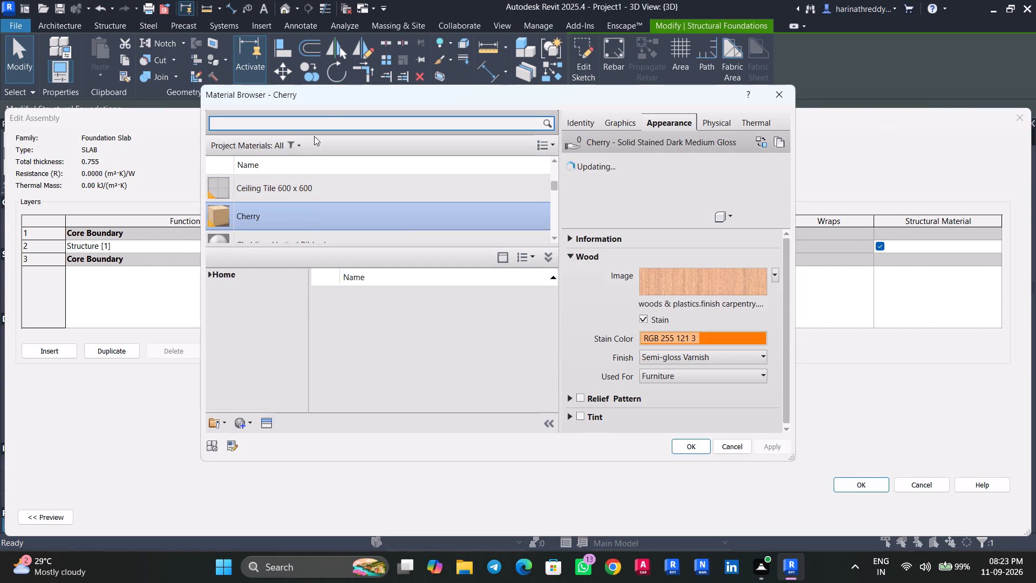
{"action": "left_click", "coordinate": [321, 114]}
{"action": "left_click", "coordinate": [320, 124]}
{"action": "type", "text": "CONCRETE"}
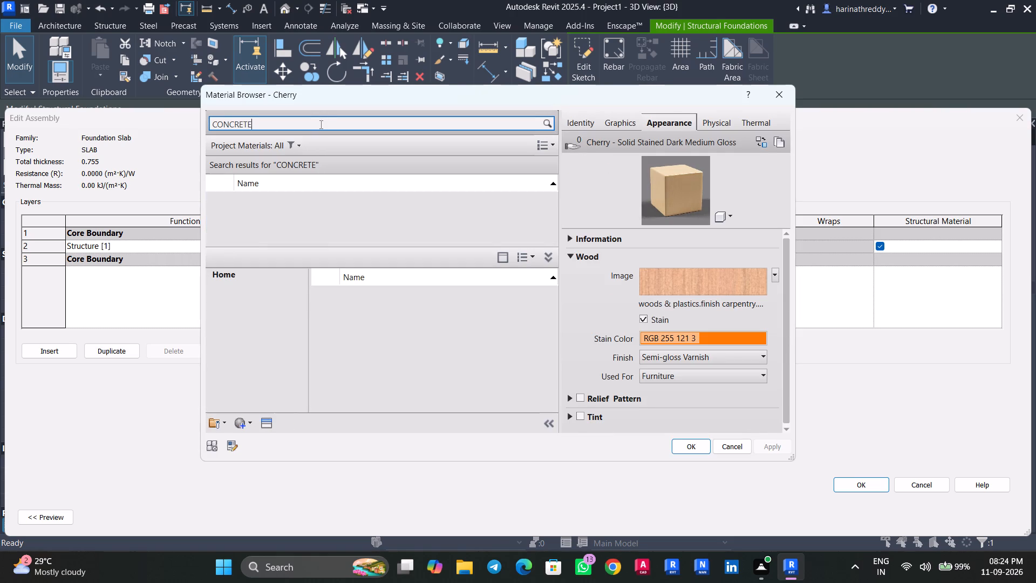
{"action": "left_click", "coordinate": [281, 204]}
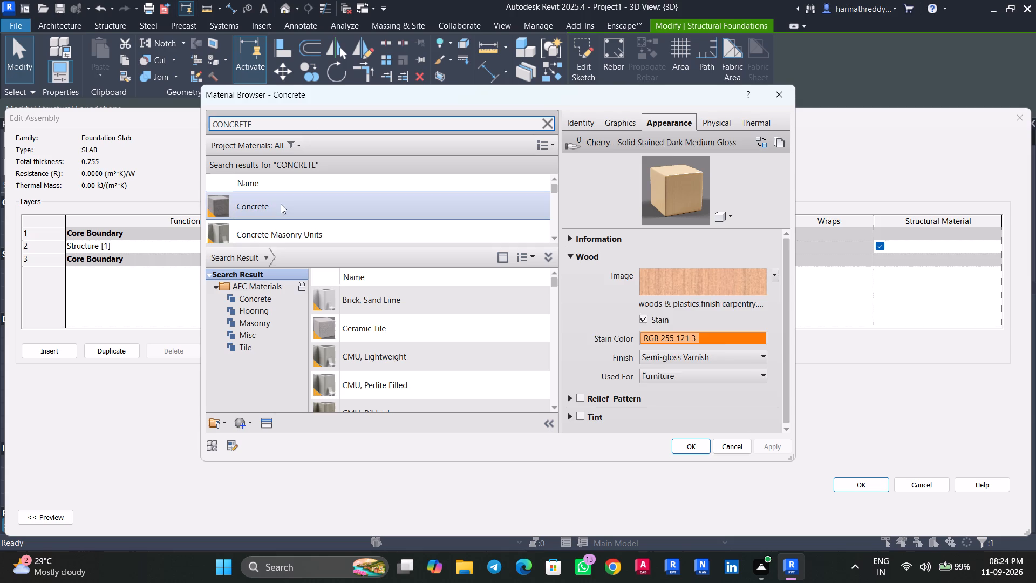
{"action": "left_click", "coordinate": [294, 231]}
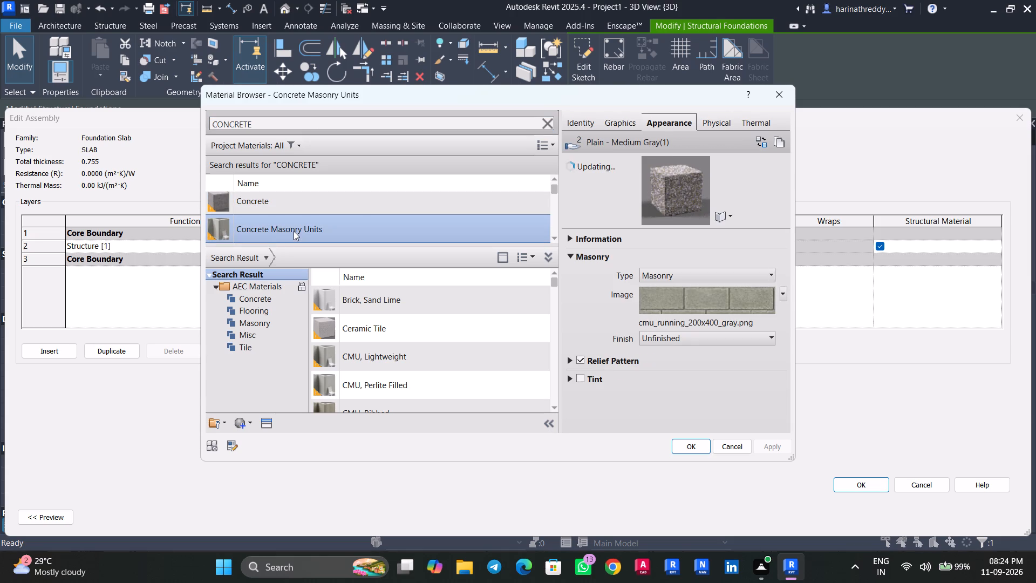
{"action": "scroll", "coordinate": [353, 219], "scroll_direction": "down", "scroll_amount": 1}
{"action": "left_click", "coordinate": [337, 211]}
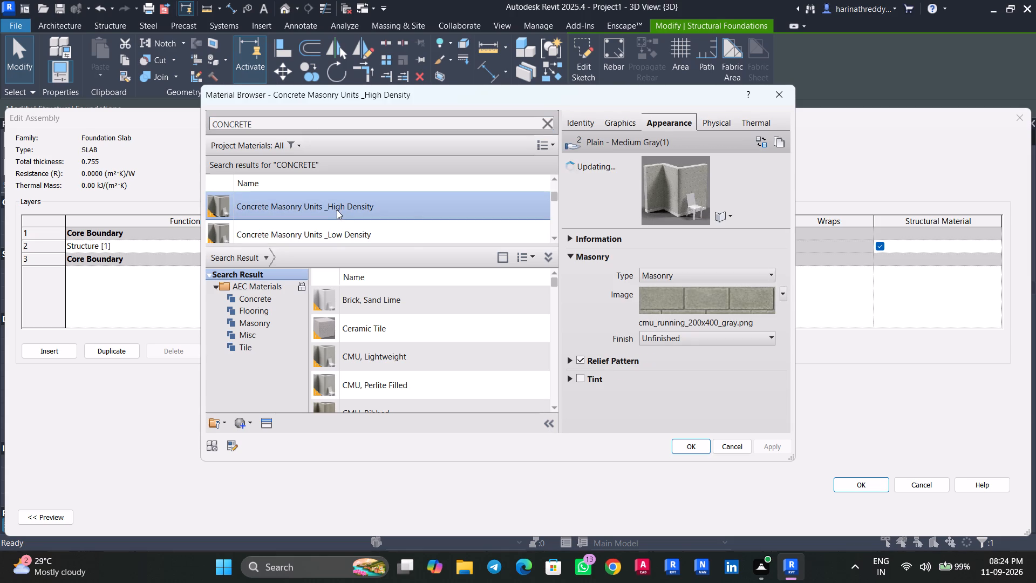
{"action": "scroll", "coordinate": [339, 214], "scroll_direction": "down", "scroll_amount": 3}
{"action": "left_click", "coordinate": [339, 214]}
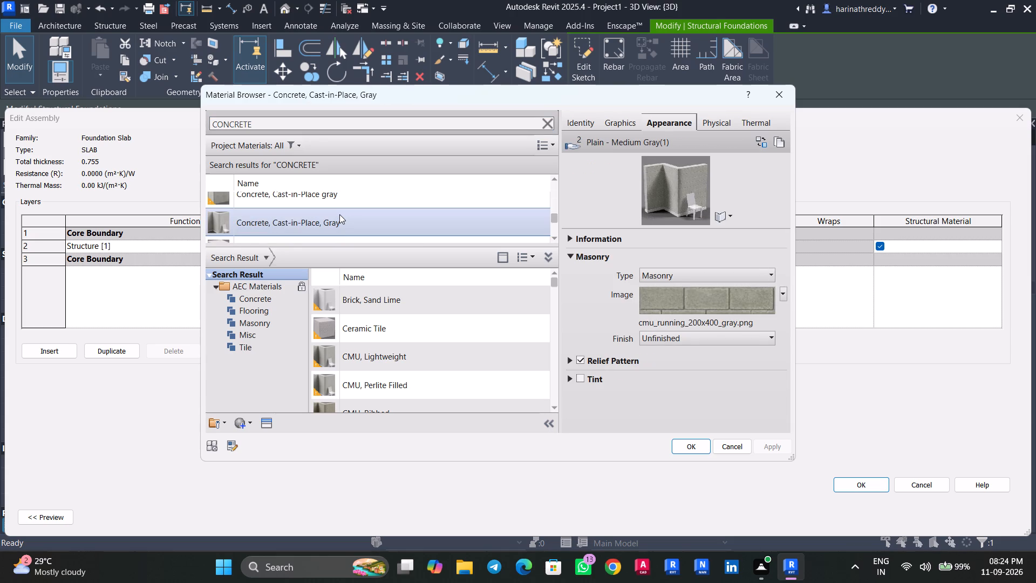
{"action": "left_click", "coordinate": [680, 444]}
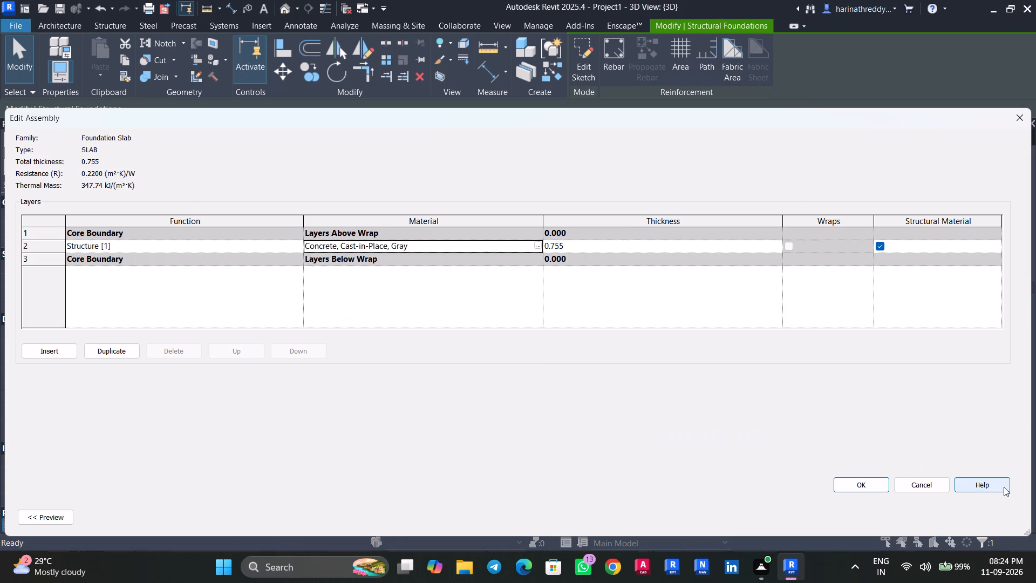
{"action": "left_click", "coordinate": [885, 485]}
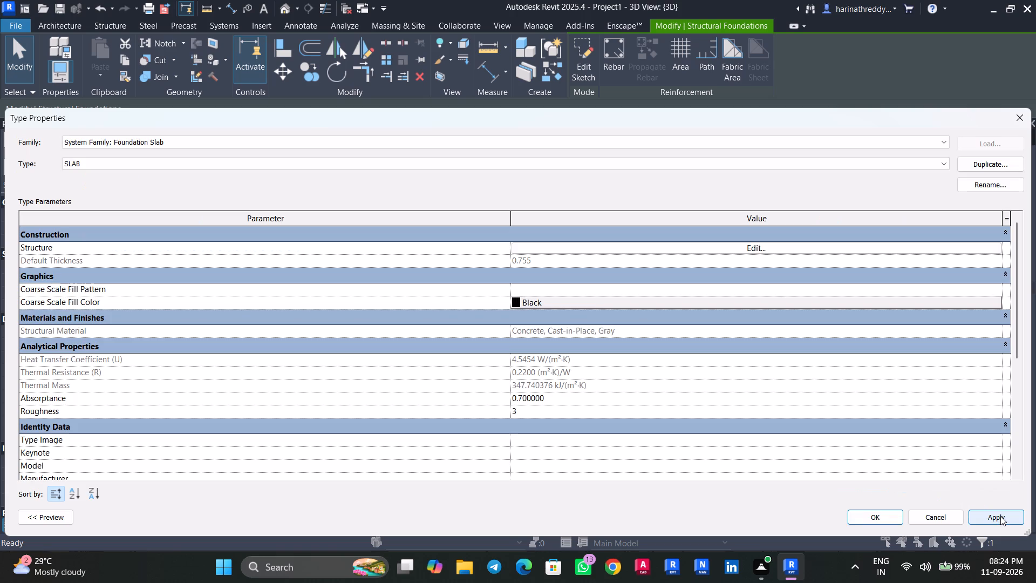
{"action": "left_click", "coordinate": [1000, 516]}
{"action": "left_click", "coordinate": [875, 517]}
{"action": "key", "text": "Escape"}
{"action": "key", "text": "Escape"}
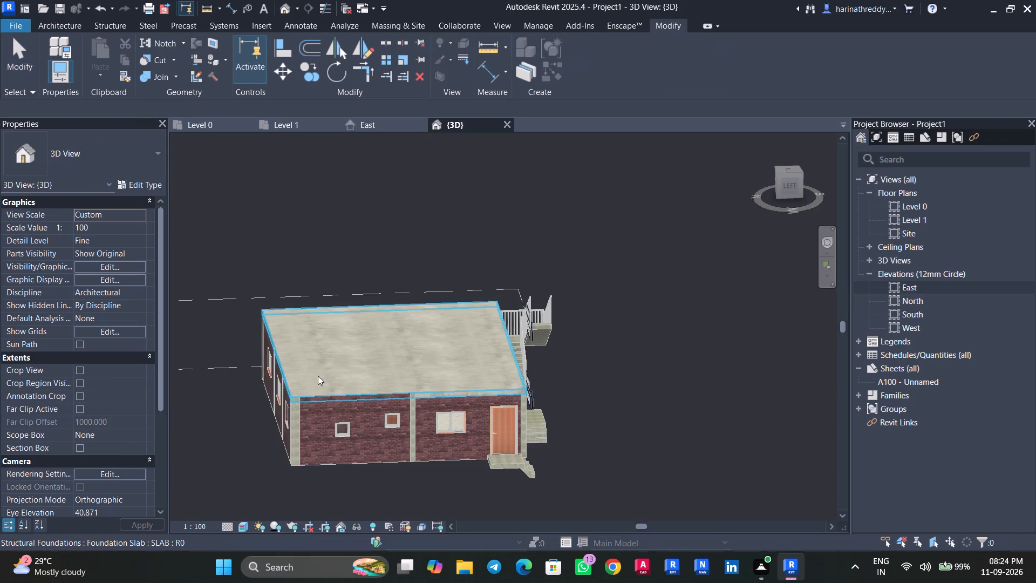
Edit the roof slab's boundary and add a line about 6.325 long from the outside staircase's outer corner to the south wall's outer face.
{"action": "scroll", "coordinate": [309, 384], "scroll_direction": "up", "scroll_amount": 9}
{"action": "scroll", "coordinate": [229, 397], "scroll_direction": "up", "scroll_amount": 3}
{"action": "scroll", "coordinate": [205, 394], "scroll_direction": "down", "scroll_amount": 4}
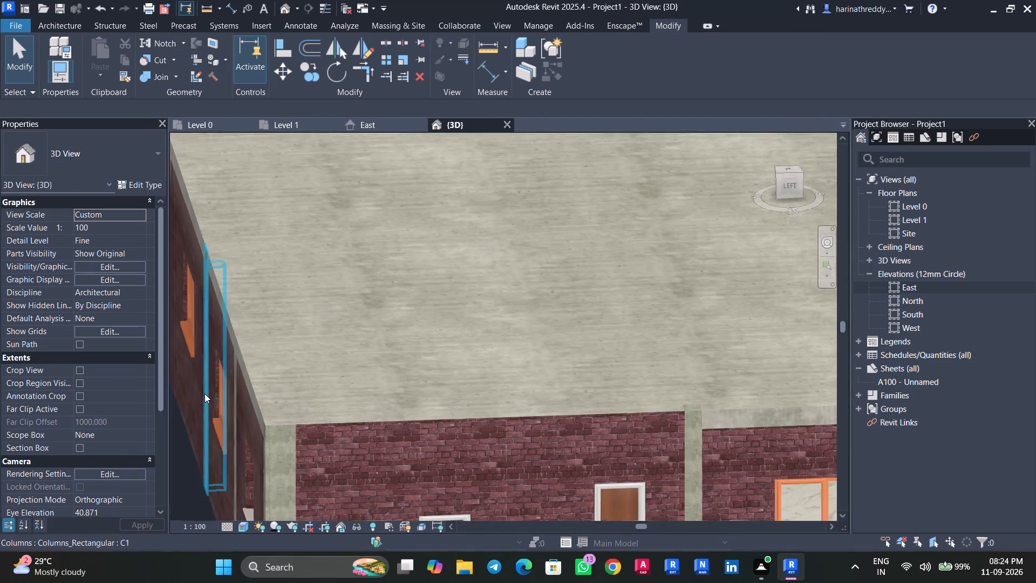
{"action": "scroll", "coordinate": [205, 394], "scroll_direction": "down", "scroll_amount": 6}
{"action": "middle_click_drag", "start_coordinate": [700, 403], "coordinate": [689, 547], "text": "shift"}
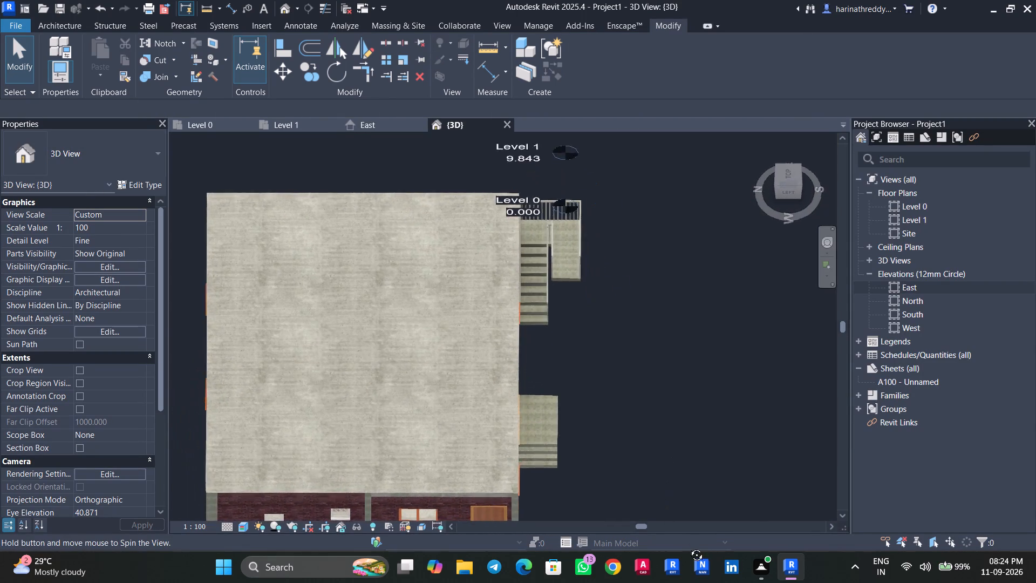
{"action": "middle_click_drag", "start_coordinate": [689, 547], "coordinate": [720, 512], "text": "shift"}
{"action": "left_click", "coordinate": [503, 334]}
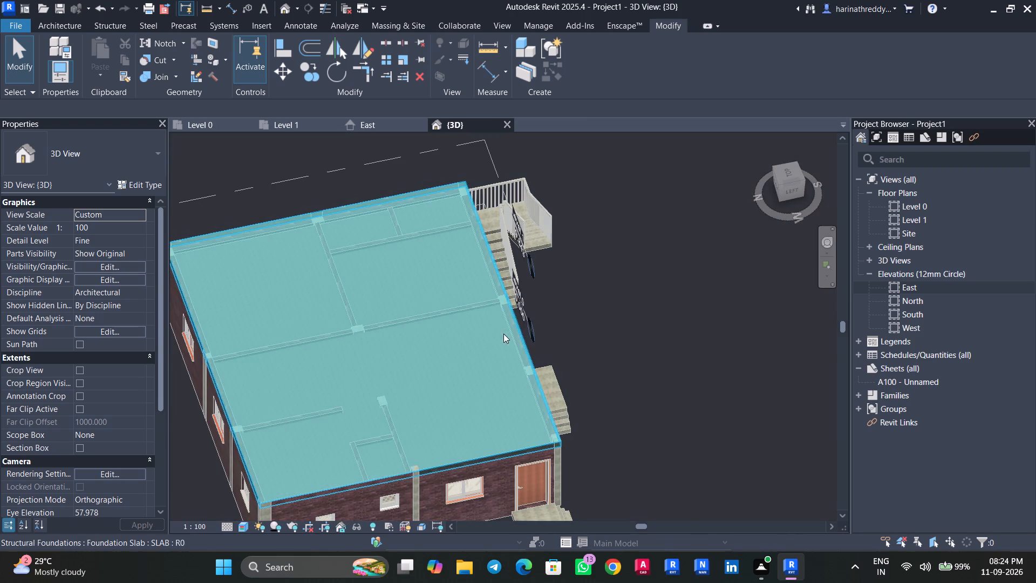
{"action": "left_click", "coordinate": [795, 173]}
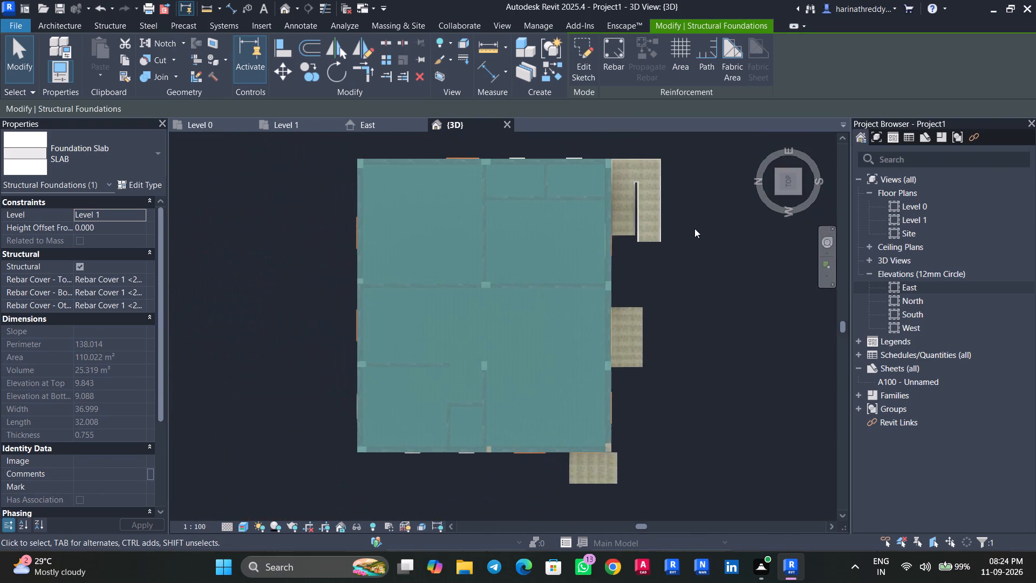
{"action": "scroll", "coordinate": [662, 284], "scroll_direction": "up", "scroll_amount": 4}
{"action": "middle_click_drag", "start_coordinate": [662, 284], "coordinate": [514, 358]}
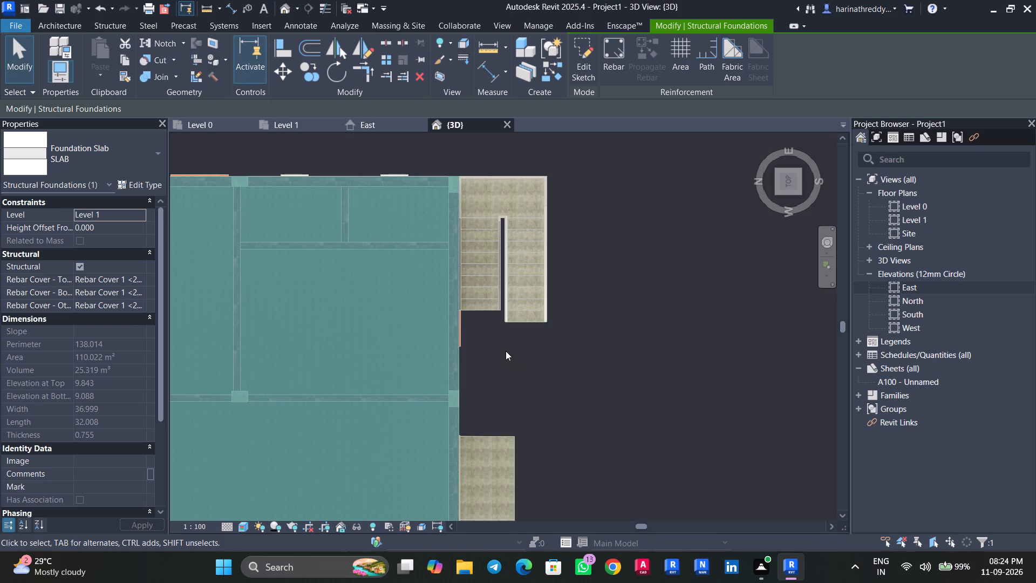
{"action": "middle_click_drag", "start_coordinate": [506, 351], "coordinate": [500, 293]}
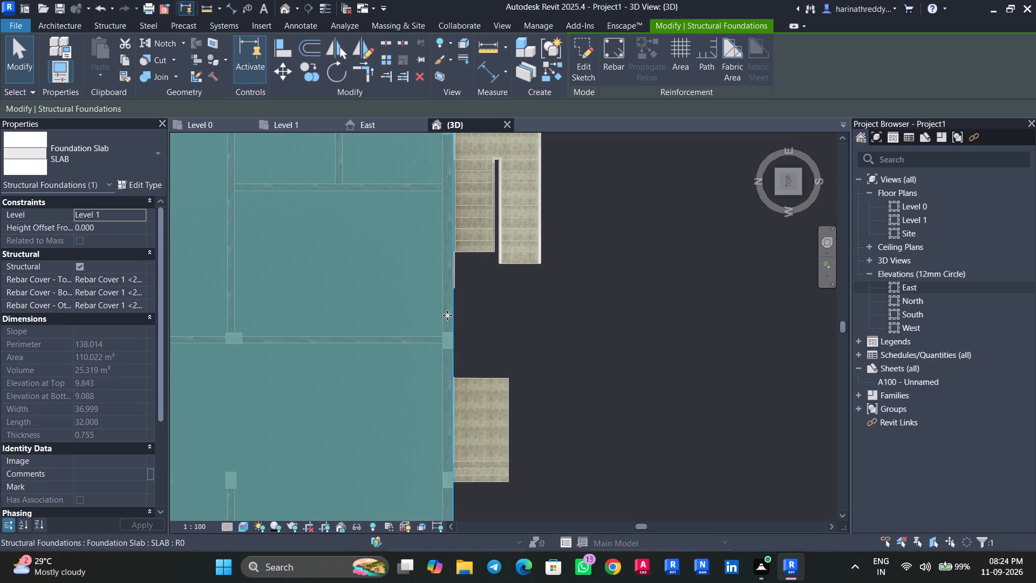
{"action": "left_click", "coordinate": [581, 65]}
{"action": "left_click", "coordinate": [449, 350]}
{"action": "middle_click_drag", "start_coordinate": [449, 350], "coordinate": [450, 282]}
{"action": "key", "text": "Escape"}
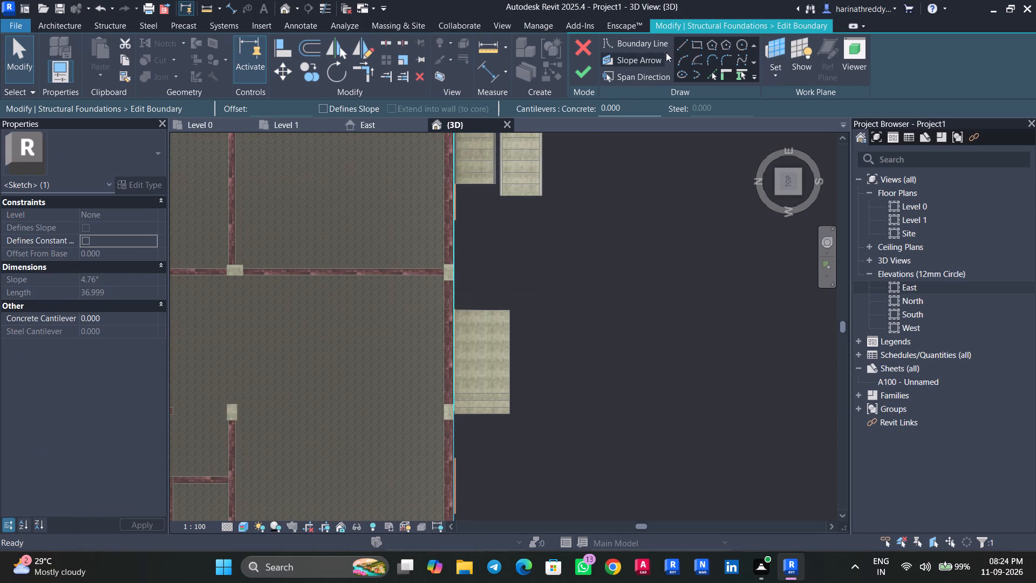
{"action": "left_click", "coordinate": [683, 45]}
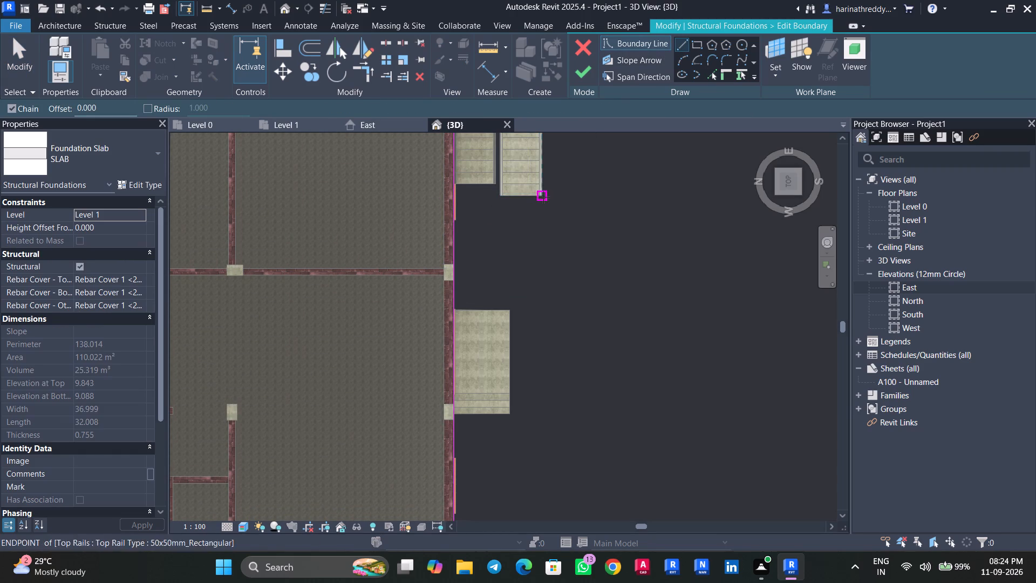
{"action": "left_click", "coordinate": [544, 196]}
{"action": "left_click", "coordinate": [455, 193]}
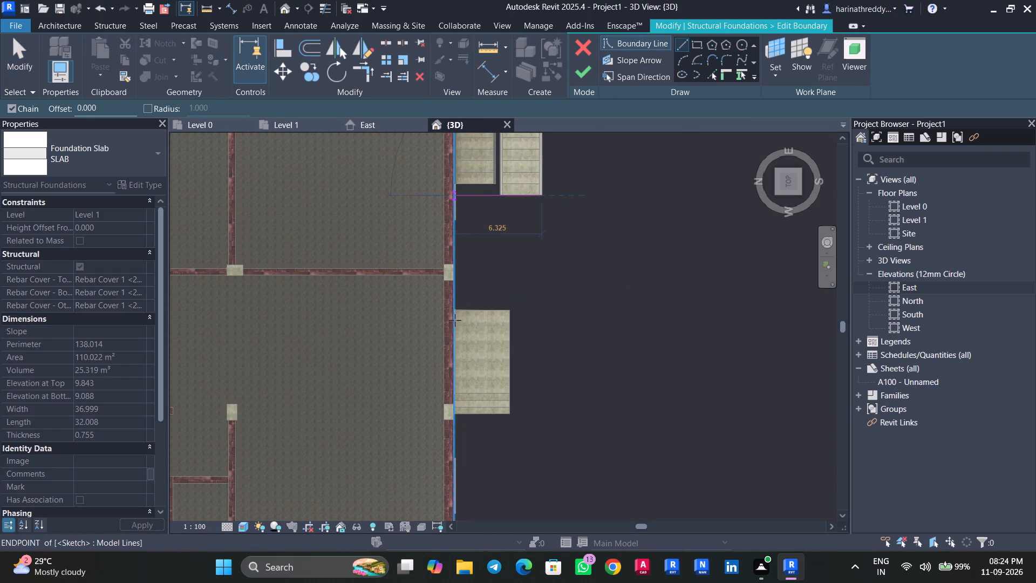
{"action": "middle_click_drag", "start_coordinate": [460, 342], "coordinate": [452, 222]}
{"action": "key", "text": "Escape"}
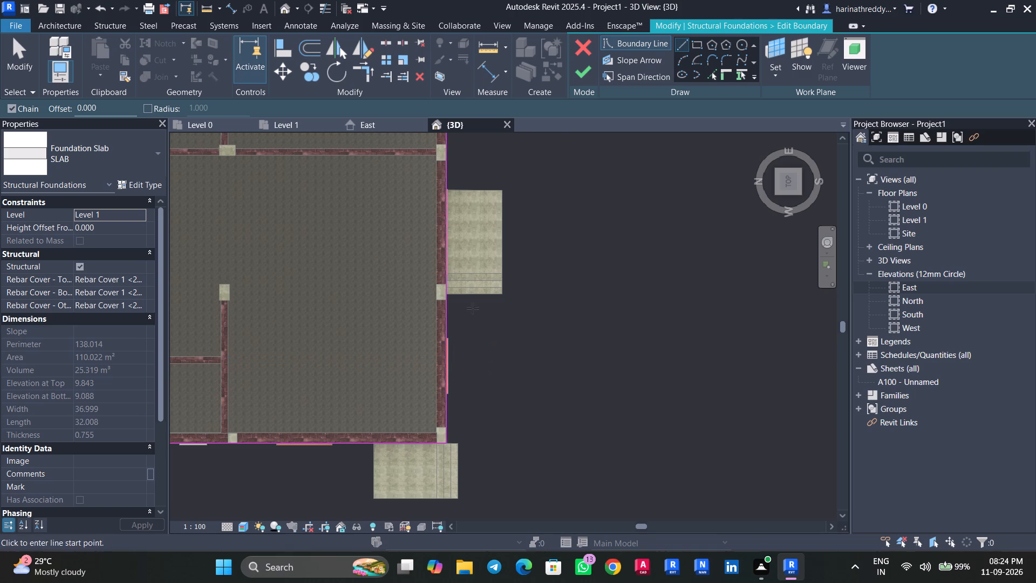
{"action": "key", "text": "Escape"}
Draw boundary lines from the staircase's outer corner about 26.5 west to the west wall's alignment, then back to the slab's southwest corner.
{"action": "middle_click_drag", "start_coordinate": [532, 334], "coordinate": [533, 451]}
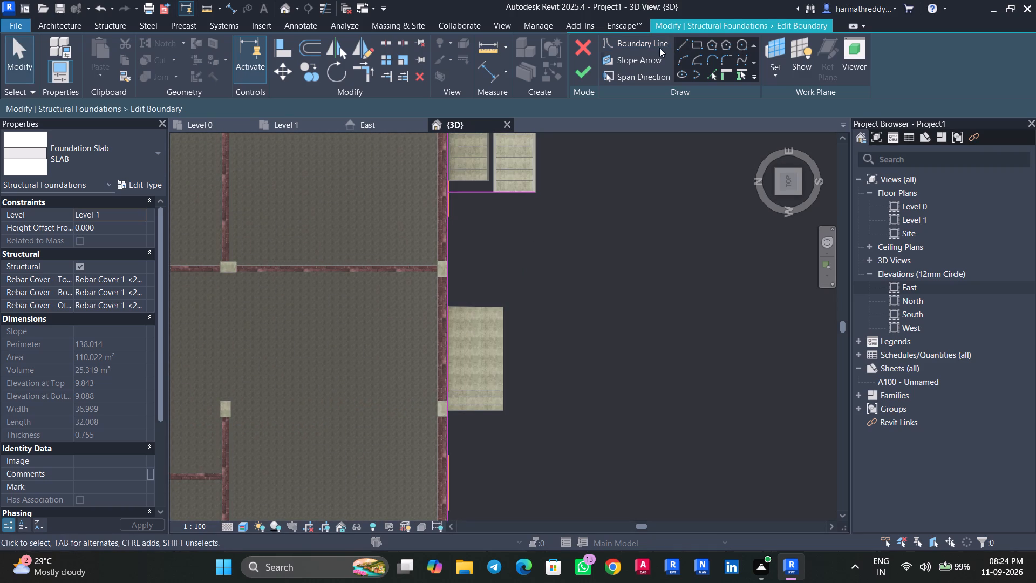
{"action": "left_click", "coordinate": [684, 44]}
{"action": "left_click", "coordinate": [539, 195]}
{"action": "middle_click_drag", "start_coordinate": [517, 421], "coordinate": [533, 247]}
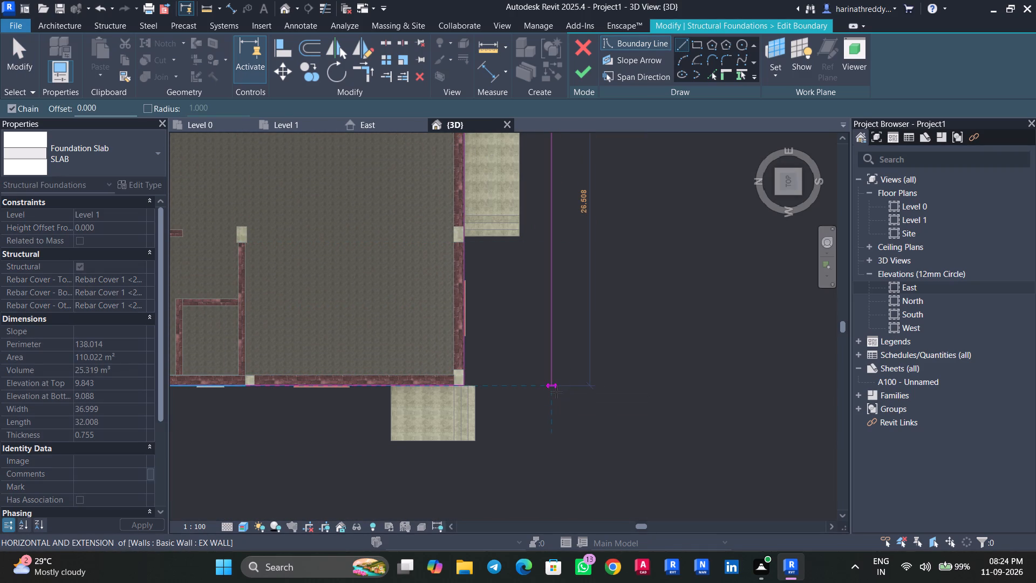
{"action": "left_click", "coordinate": [554, 389]}
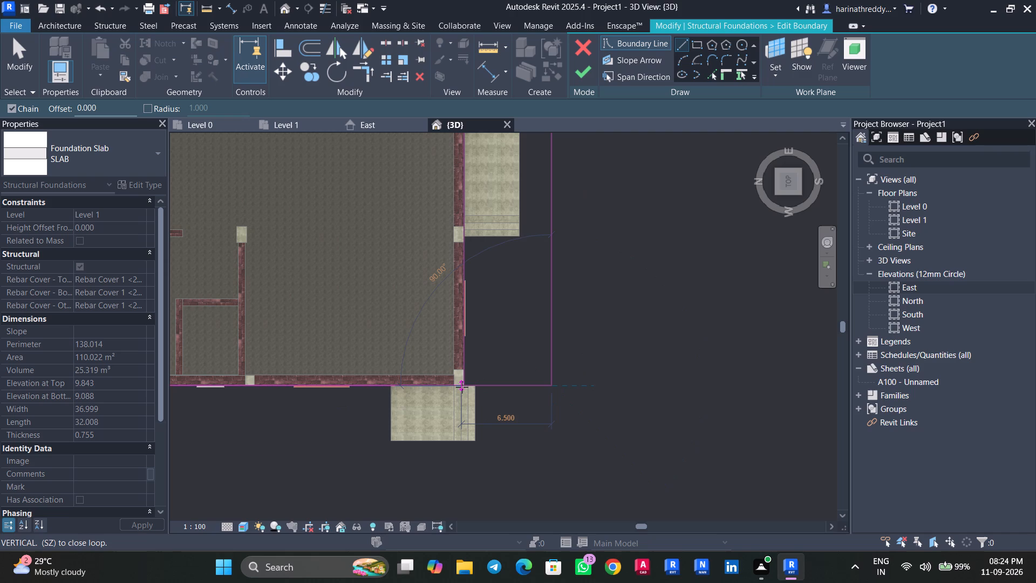
{"action": "scroll", "coordinate": [461, 387], "scroll_direction": "up", "scroll_amount": 7}
{"action": "scroll", "coordinate": [461, 387], "scroll_direction": "down", "scroll_amount": 1}
{"action": "scroll", "coordinate": [461, 387], "scroll_direction": "up", "scroll_amount": 1}
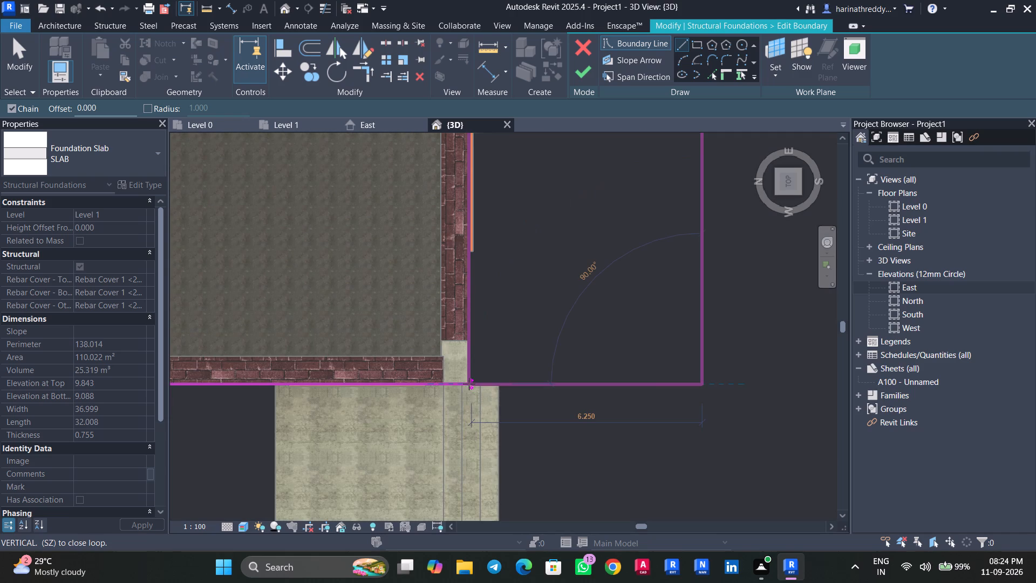
{"action": "left_click", "coordinate": [468, 383]}
{"action": "key", "text": "Escape"}
{"action": "key", "text": "Escape"}
{"action": "key", "text": "Escape"}
{"action": "key", "text": "Escape"}
Delete the original slab boundary line along the south exterior wall.
{"action": "left_click", "coordinate": [466, 304]}
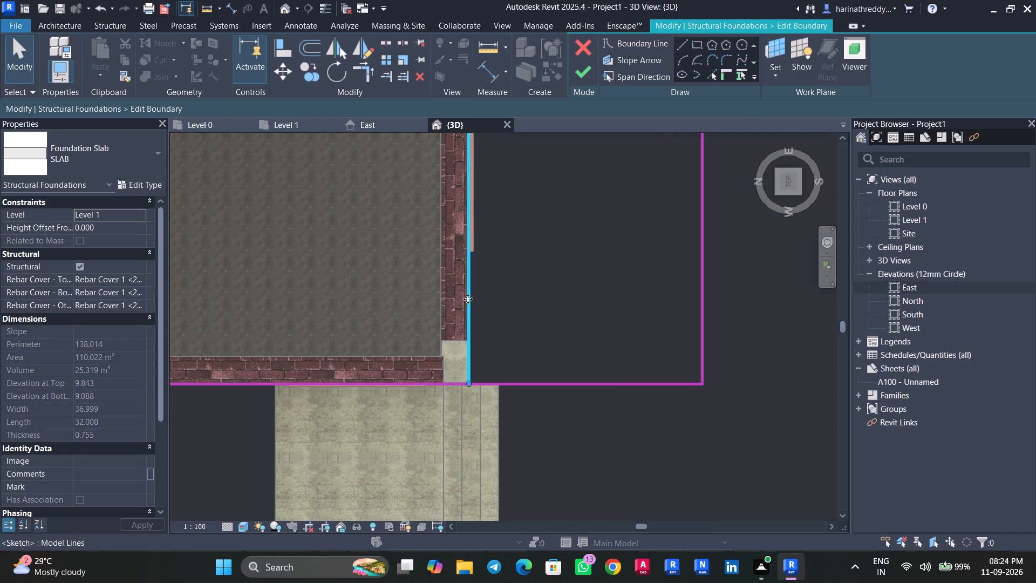
{"action": "scroll", "coordinate": [468, 299], "scroll_direction": "down", "scroll_amount": 8}
{"action": "key", "text": "Delete"}
Draw a boundary line along the south wall beside the staircase, from the new short line's end to the slab's southeast corner.
{"action": "middle_click_drag", "start_coordinate": [499, 231], "coordinate": [500, 432]}
{"action": "middle_click_drag", "start_coordinate": [501, 282], "coordinate": [490, 412]}
{"action": "scroll", "coordinate": [457, 274], "scroll_direction": "up", "scroll_amount": 1}
{"action": "scroll", "coordinate": [457, 274], "scroll_direction": "down", "scroll_amount": 1}
{"action": "scroll", "coordinate": [457, 274], "scroll_direction": "up", "scroll_amount": 4}
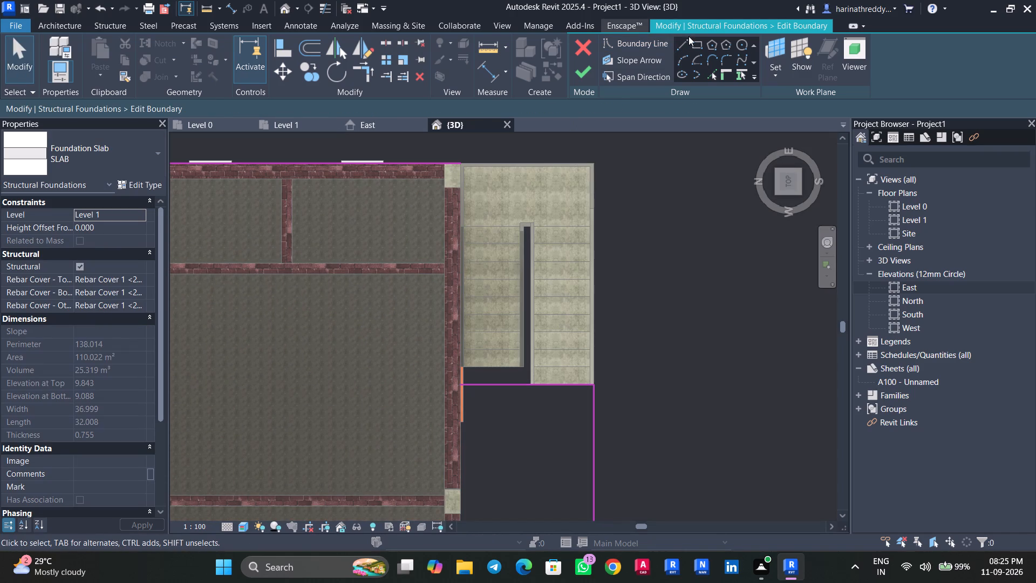
{"action": "left_click", "coordinate": [686, 40]}
{"action": "left_click", "coordinate": [461, 387]}
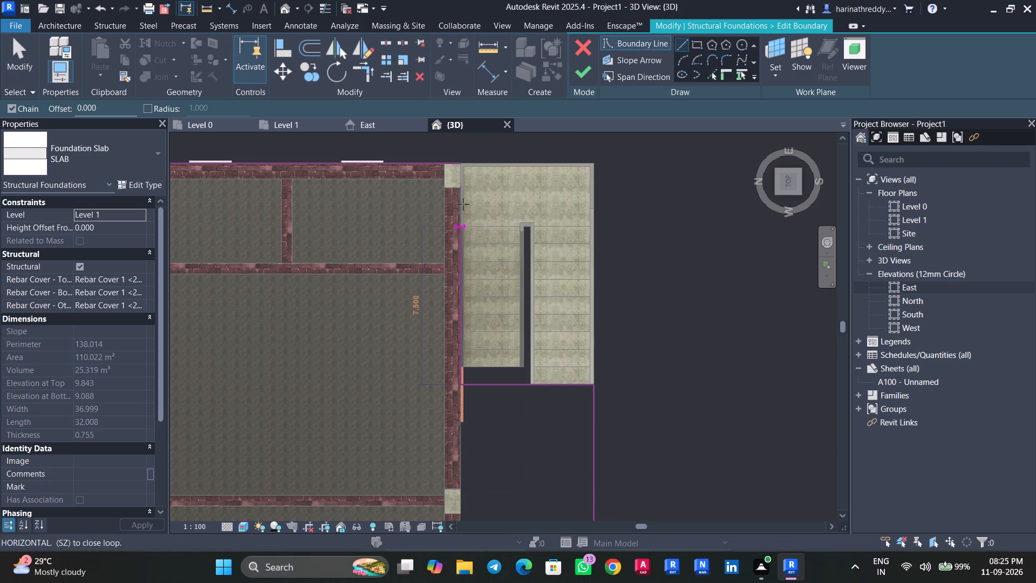
{"action": "left_click", "coordinate": [462, 165]}
{"action": "key", "text": "Escape"}
{"action": "key", "text": "Escape"}
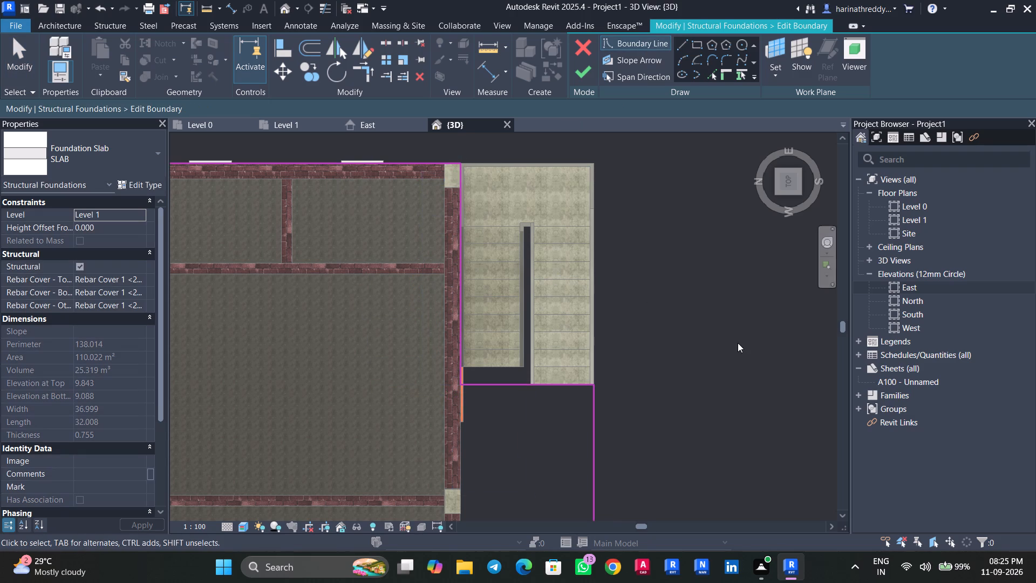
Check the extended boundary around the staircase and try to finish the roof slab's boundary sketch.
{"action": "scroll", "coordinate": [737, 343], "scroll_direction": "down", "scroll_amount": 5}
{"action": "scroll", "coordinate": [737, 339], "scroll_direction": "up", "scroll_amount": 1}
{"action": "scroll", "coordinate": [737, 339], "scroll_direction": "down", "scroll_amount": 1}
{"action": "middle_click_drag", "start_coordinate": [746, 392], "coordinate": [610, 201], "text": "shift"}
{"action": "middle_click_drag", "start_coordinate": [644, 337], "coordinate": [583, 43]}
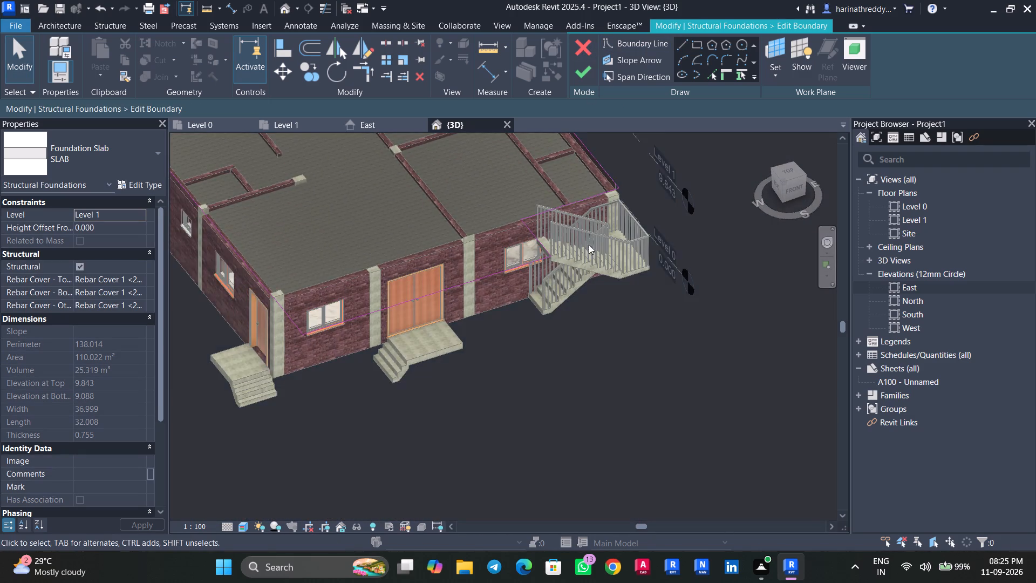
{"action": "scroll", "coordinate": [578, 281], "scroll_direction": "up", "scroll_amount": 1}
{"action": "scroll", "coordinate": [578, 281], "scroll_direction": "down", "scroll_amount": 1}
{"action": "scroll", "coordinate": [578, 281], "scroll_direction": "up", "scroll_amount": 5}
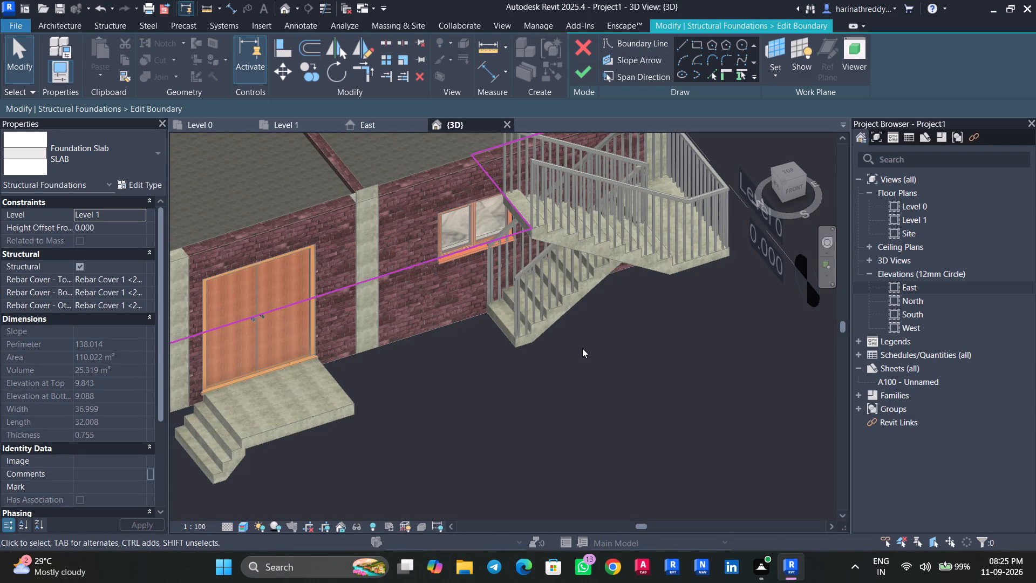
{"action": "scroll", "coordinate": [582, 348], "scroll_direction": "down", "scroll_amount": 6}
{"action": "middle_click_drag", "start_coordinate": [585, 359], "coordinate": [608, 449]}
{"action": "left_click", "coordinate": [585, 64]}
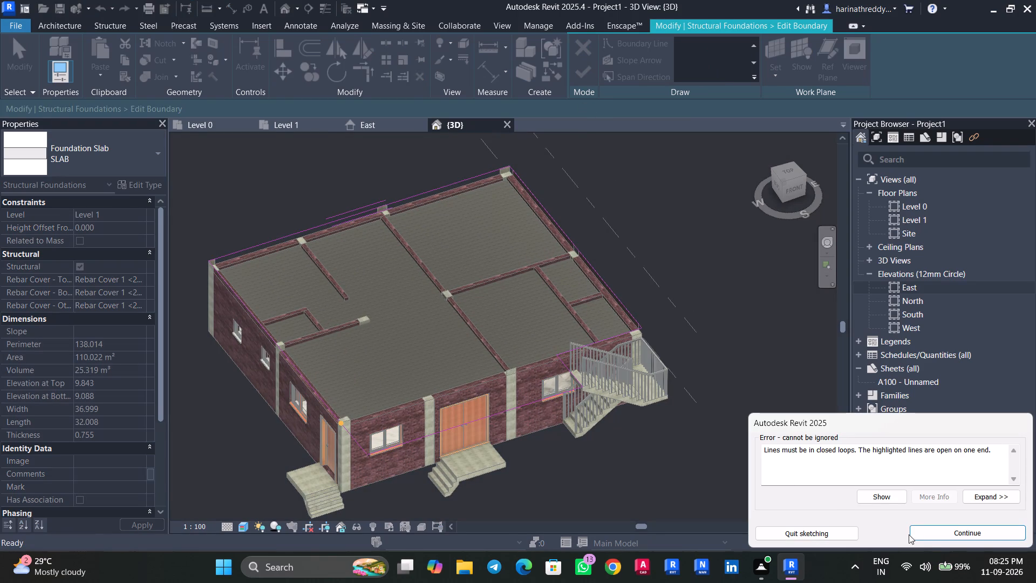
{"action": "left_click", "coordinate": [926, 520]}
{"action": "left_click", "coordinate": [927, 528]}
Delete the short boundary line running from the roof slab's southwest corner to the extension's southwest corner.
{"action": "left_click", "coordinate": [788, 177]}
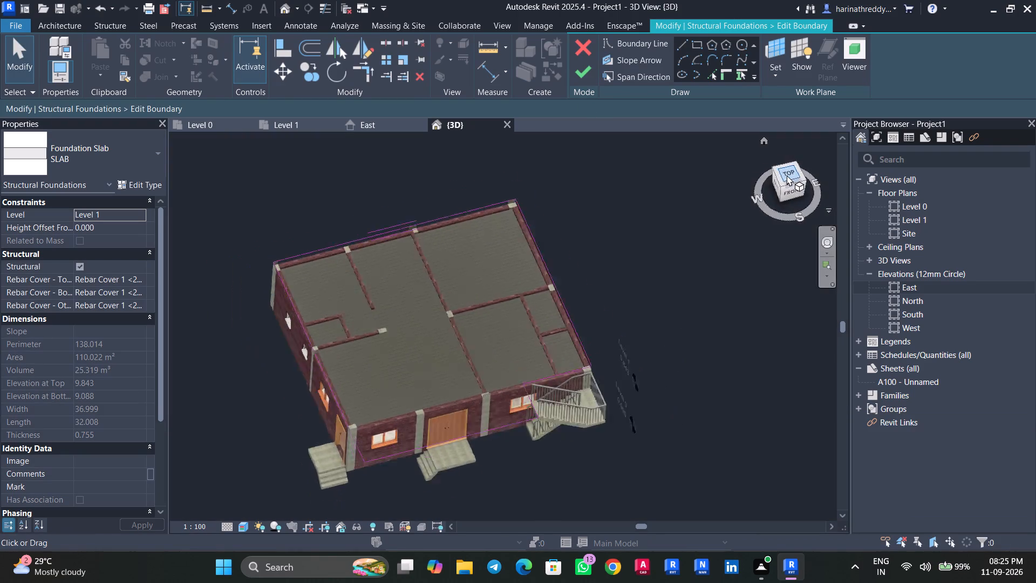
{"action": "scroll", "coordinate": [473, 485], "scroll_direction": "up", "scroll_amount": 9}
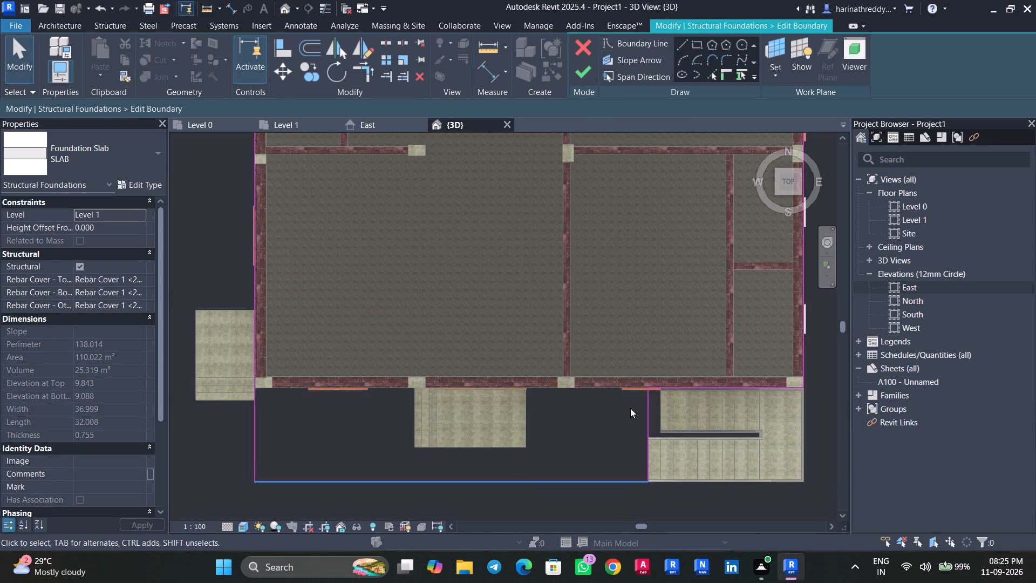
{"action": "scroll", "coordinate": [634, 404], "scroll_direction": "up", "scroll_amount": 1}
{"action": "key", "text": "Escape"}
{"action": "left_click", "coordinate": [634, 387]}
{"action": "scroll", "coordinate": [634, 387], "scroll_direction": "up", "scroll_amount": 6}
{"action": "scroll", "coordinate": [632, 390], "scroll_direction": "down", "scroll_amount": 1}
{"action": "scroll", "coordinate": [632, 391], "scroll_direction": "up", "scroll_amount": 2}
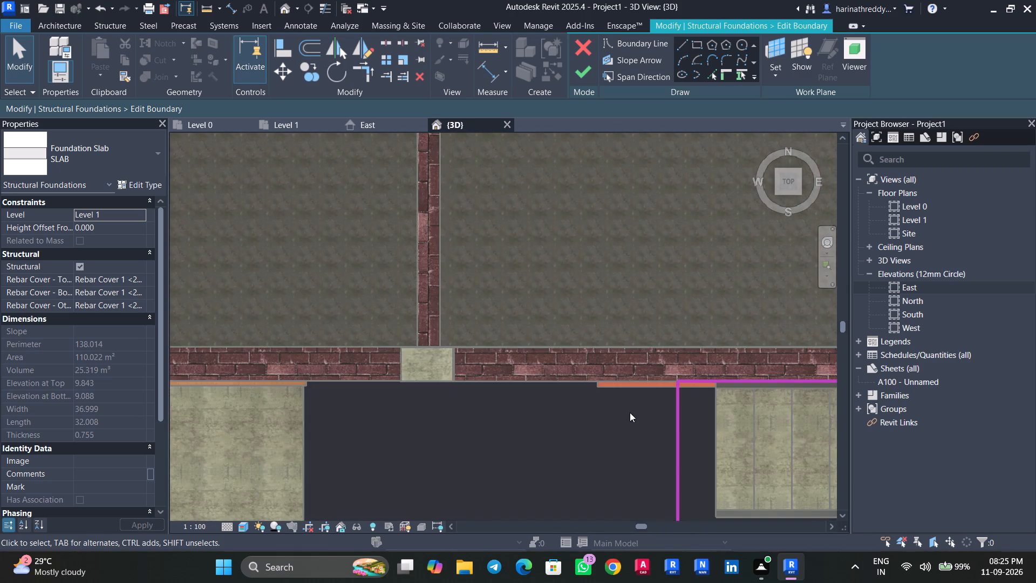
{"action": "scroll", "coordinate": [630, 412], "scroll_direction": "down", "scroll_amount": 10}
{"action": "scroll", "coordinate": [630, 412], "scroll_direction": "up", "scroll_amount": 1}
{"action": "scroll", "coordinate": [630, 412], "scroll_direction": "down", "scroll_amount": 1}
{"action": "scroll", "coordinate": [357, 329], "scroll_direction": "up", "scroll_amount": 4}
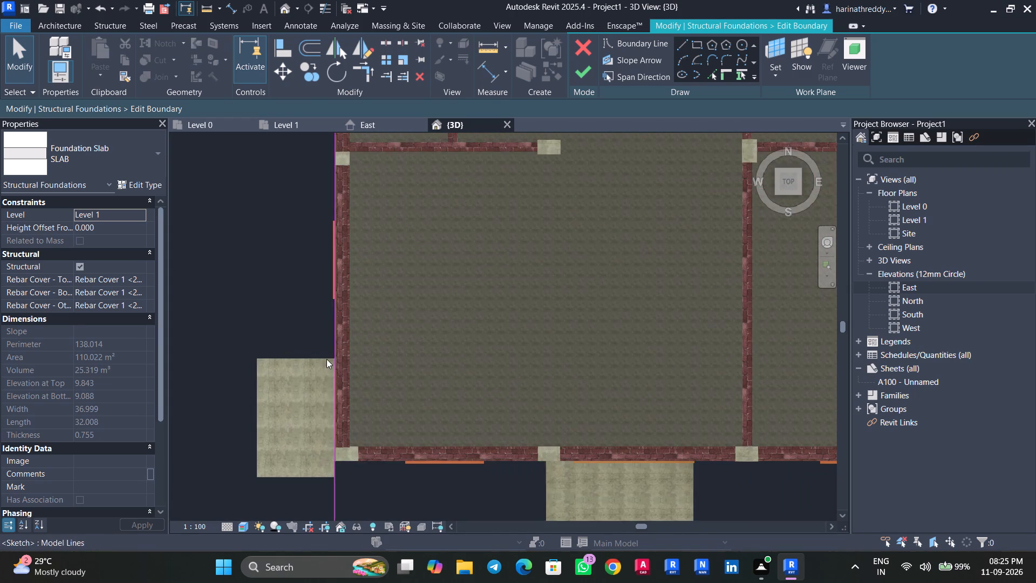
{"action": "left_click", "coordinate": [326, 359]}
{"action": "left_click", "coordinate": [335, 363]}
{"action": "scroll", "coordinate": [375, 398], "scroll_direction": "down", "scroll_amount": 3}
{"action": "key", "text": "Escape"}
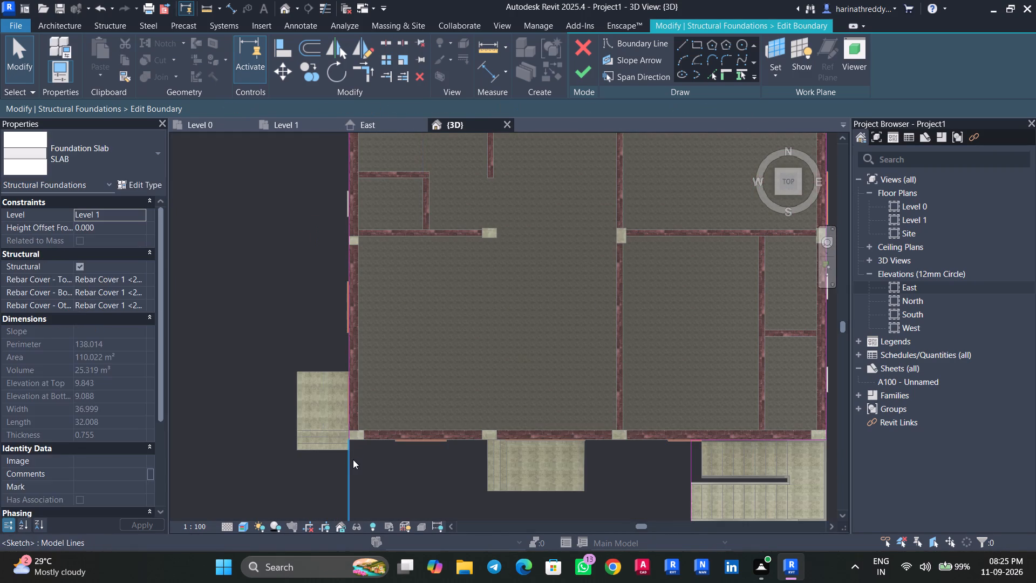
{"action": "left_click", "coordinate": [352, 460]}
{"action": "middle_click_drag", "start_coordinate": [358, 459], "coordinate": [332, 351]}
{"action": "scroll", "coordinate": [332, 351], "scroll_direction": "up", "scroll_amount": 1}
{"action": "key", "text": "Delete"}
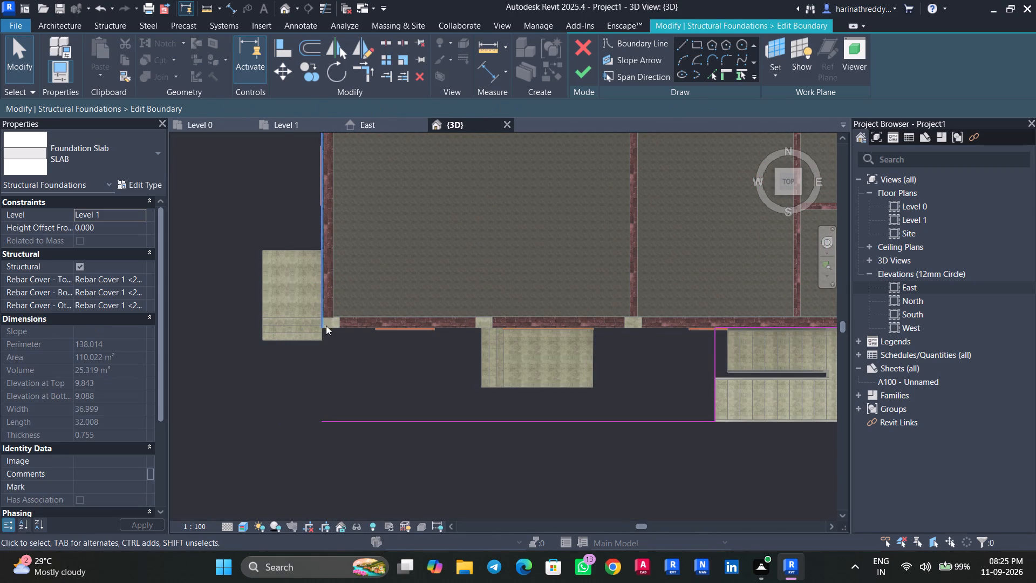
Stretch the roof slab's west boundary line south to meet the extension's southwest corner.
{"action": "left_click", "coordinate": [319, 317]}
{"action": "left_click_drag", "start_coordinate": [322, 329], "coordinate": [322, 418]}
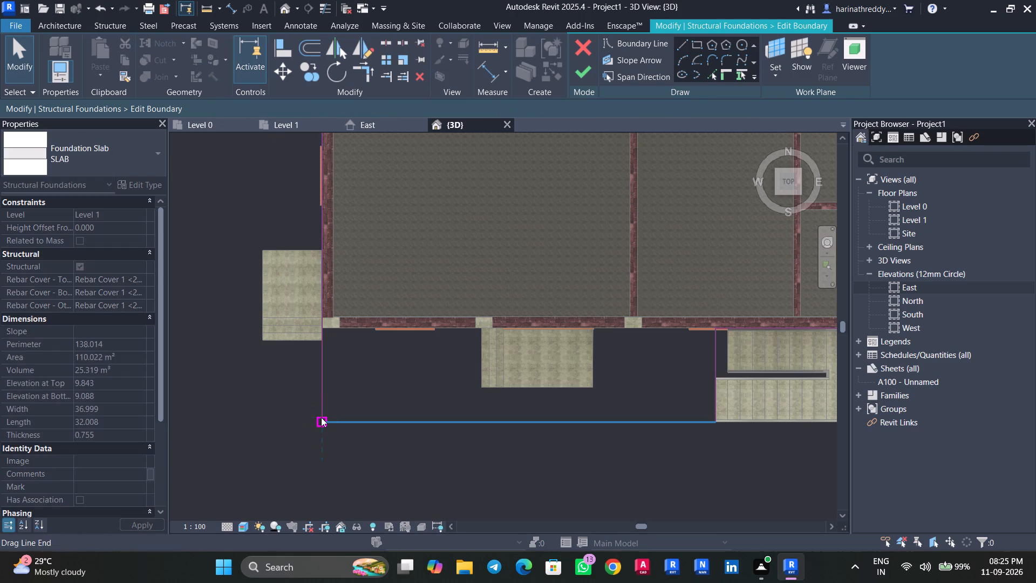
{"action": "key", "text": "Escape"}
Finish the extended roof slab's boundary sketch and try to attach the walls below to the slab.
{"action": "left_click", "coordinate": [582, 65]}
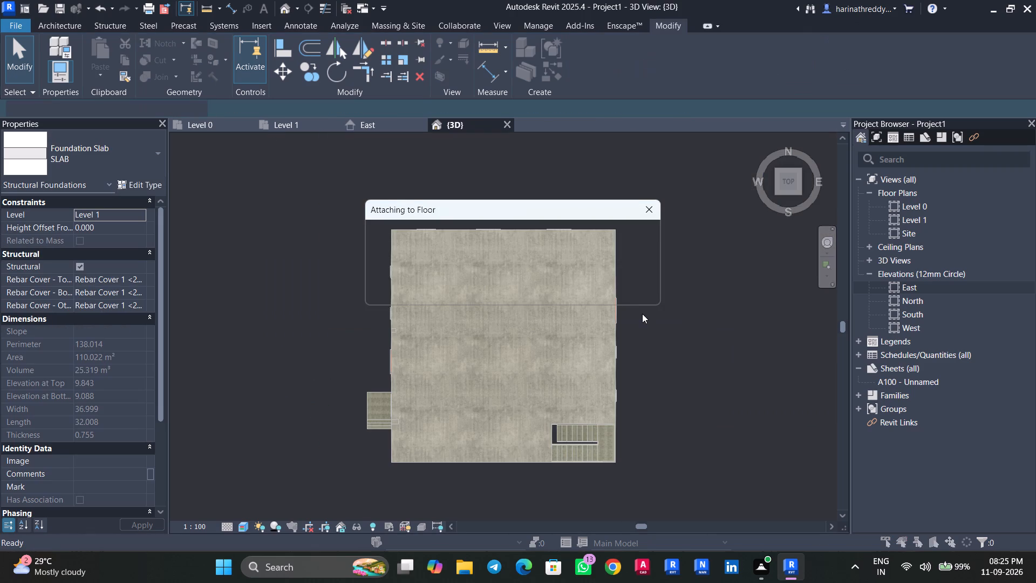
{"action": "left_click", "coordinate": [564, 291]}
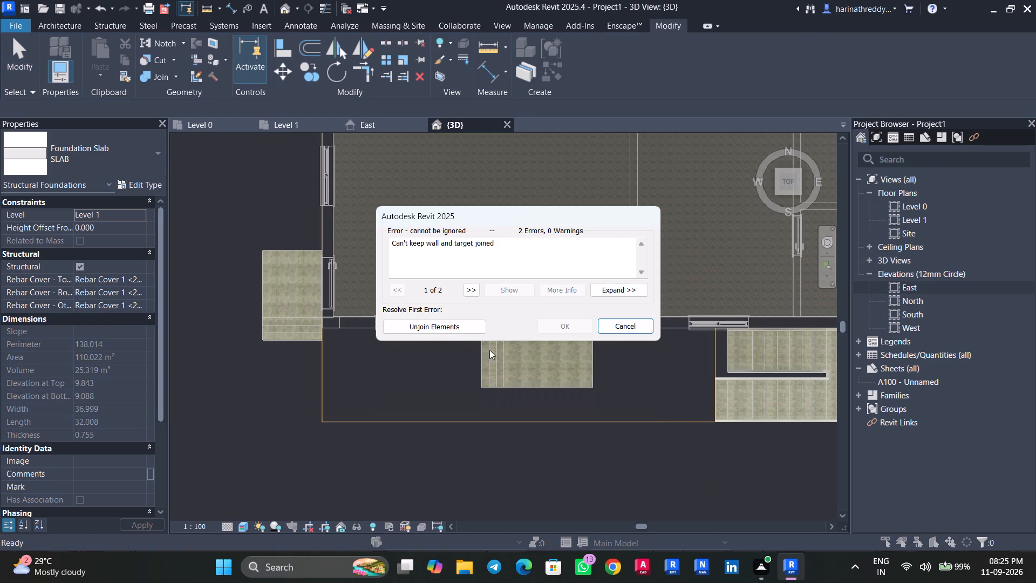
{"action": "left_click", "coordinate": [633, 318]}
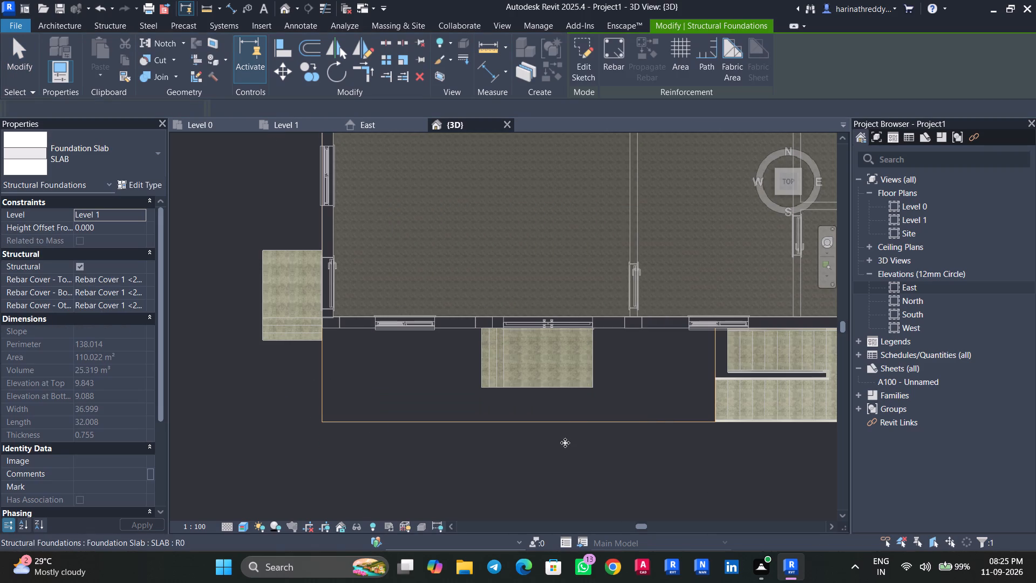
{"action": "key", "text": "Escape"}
Examine the extended roof slab from above and from the south and west sides, including the overhang beside the staircase.
{"action": "middle_click_drag", "start_coordinate": [711, 499], "coordinate": [711, 433]}
{"action": "scroll", "coordinate": [711, 433], "scroll_direction": "down", "scroll_amount": 5}
{"action": "scroll", "coordinate": [712, 420], "scroll_direction": "up", "scroll_amount": 1}
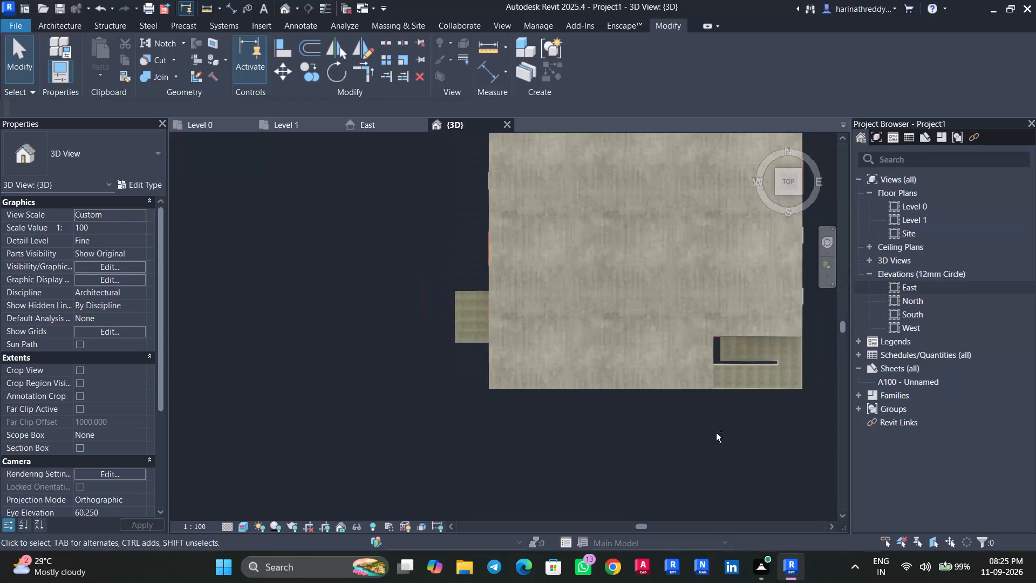
{"action": "middle_click_drag", "start_coordinate": [716, 433], "coordinate": [756, 227], "text": "shift"}
{"action": "middle_click_drag", "start_coordinate": [735, 269], "coordinate": [649, 436]}
{"action": "middle_click_drag", "start_coordinate": [684, 460], "coordinate": [703, 381], "text": "shift"}
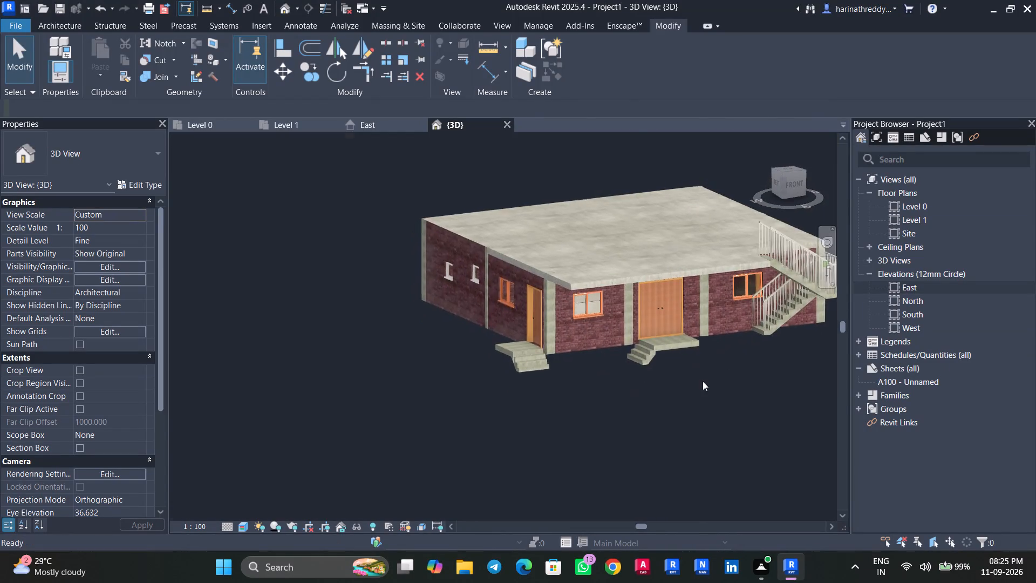
{"action": "middle_click_drag", "start_coordinate": [717, 389], "coordinate": [773, 389], "text": "shift"}
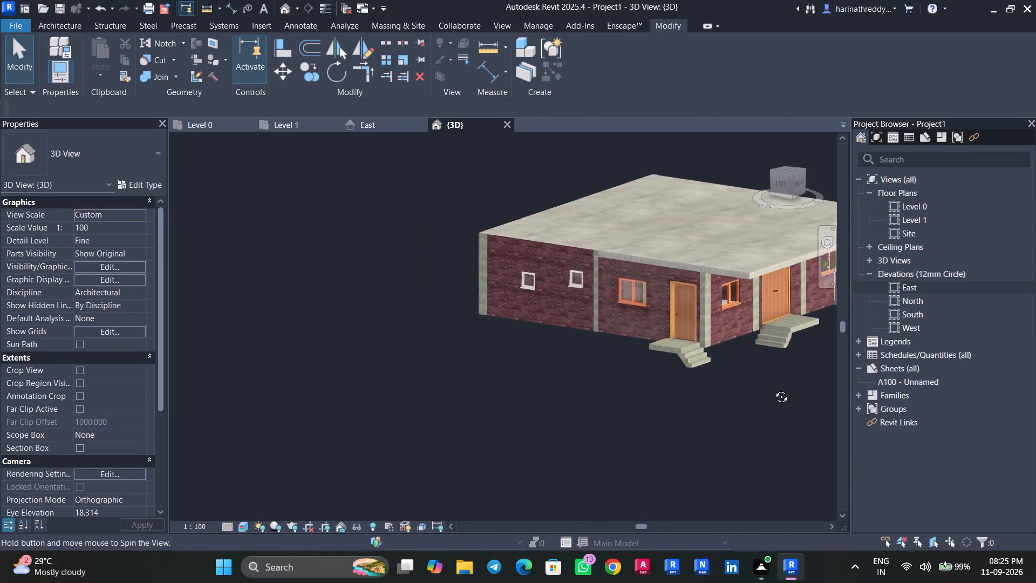
{"action": "middle_click_drag", "start_coordinate": [773, 389], "coordinate": [670, 432], "text": "shift"}
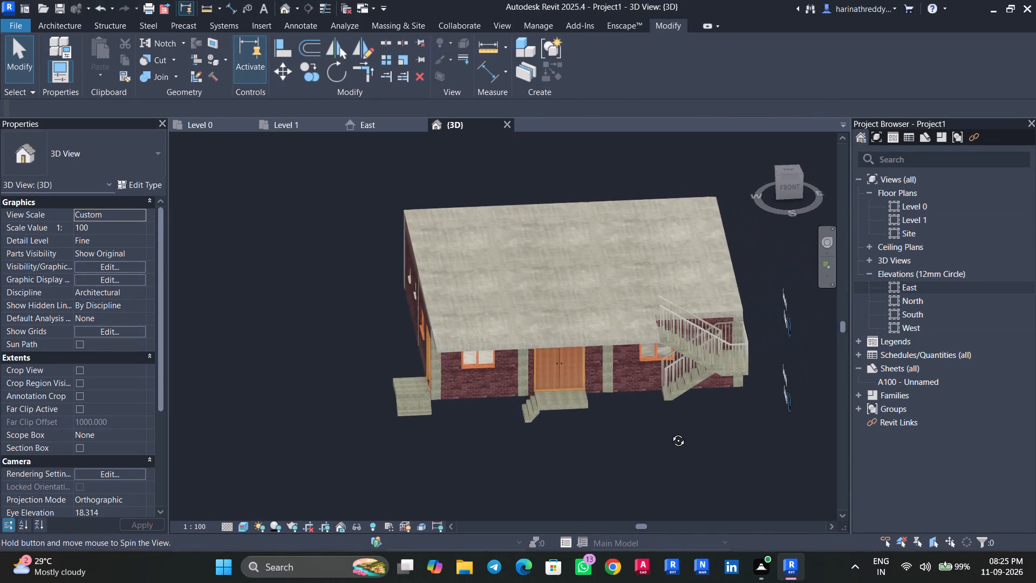
{"action": "middle_click_drag", "start_coordinate": [670, 432], "coordinate": [656, 426], "text": "shift"}
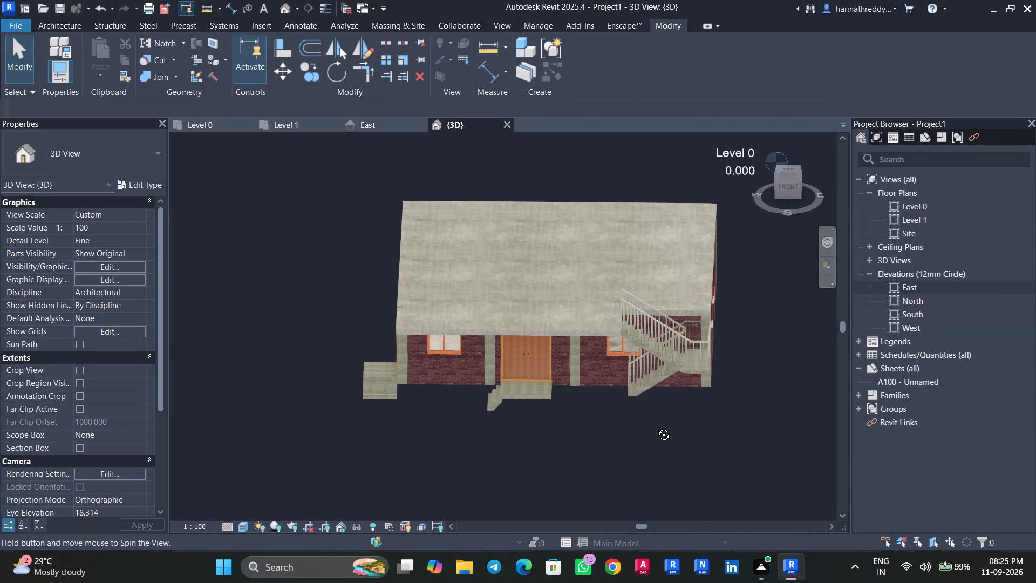
{"action": "middle_click_drag", "start_coordinate": [656, 426], "coordinate": [685, 365], "text": "shift"}
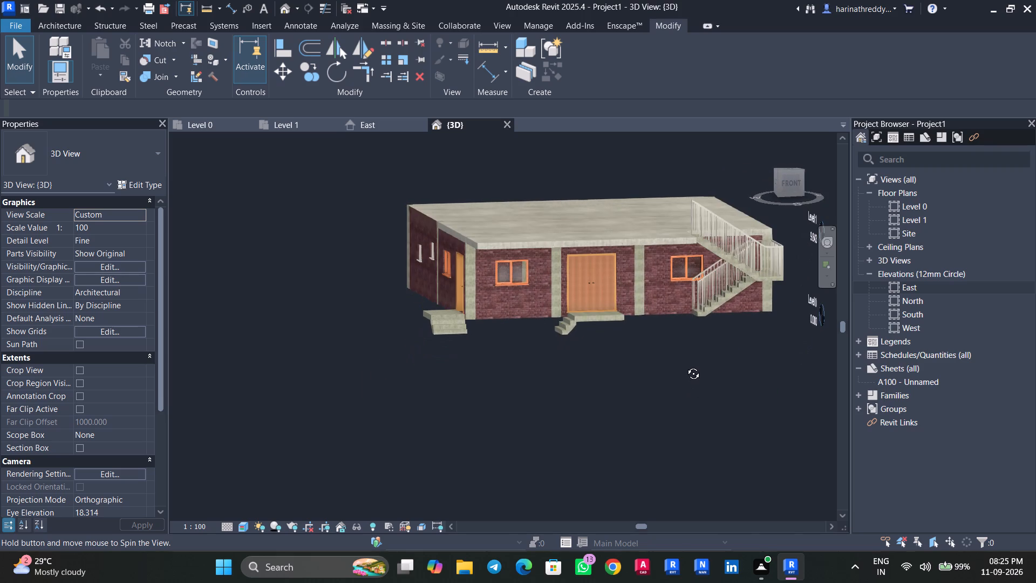
{"action": "middle_click_drag", "start_coordinate": [685, 365], "coordinate": [692, 401], "text": "shift"}
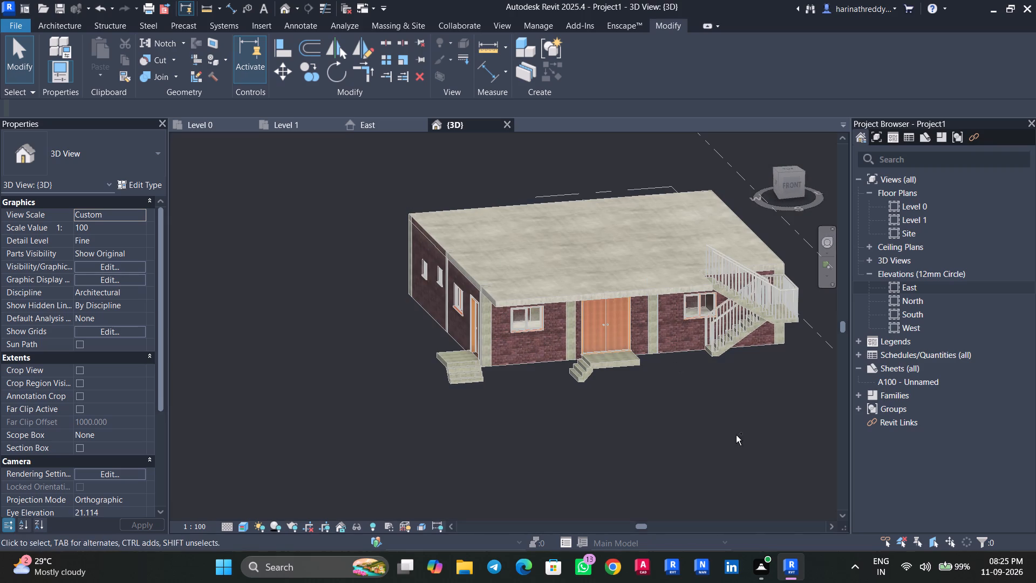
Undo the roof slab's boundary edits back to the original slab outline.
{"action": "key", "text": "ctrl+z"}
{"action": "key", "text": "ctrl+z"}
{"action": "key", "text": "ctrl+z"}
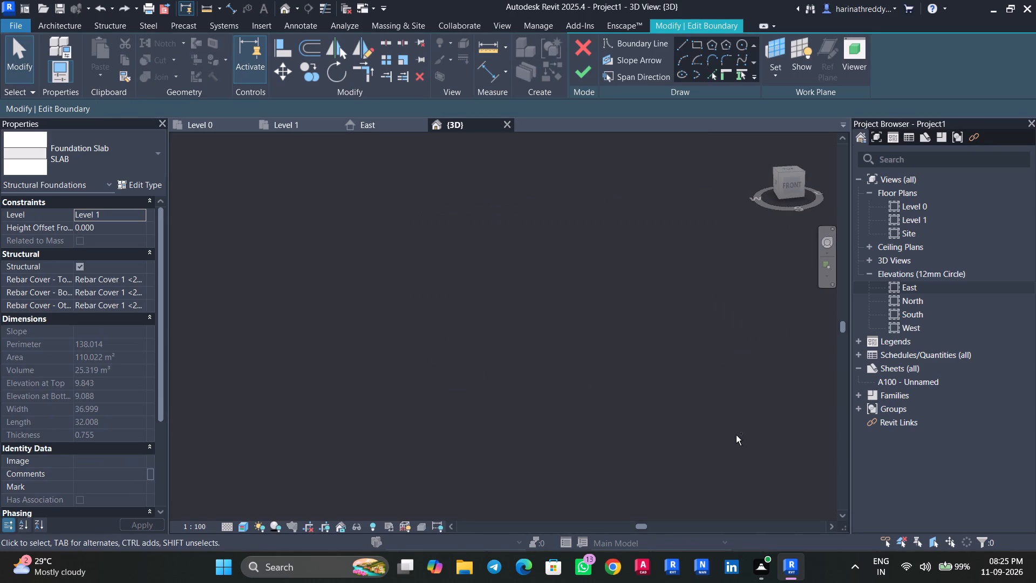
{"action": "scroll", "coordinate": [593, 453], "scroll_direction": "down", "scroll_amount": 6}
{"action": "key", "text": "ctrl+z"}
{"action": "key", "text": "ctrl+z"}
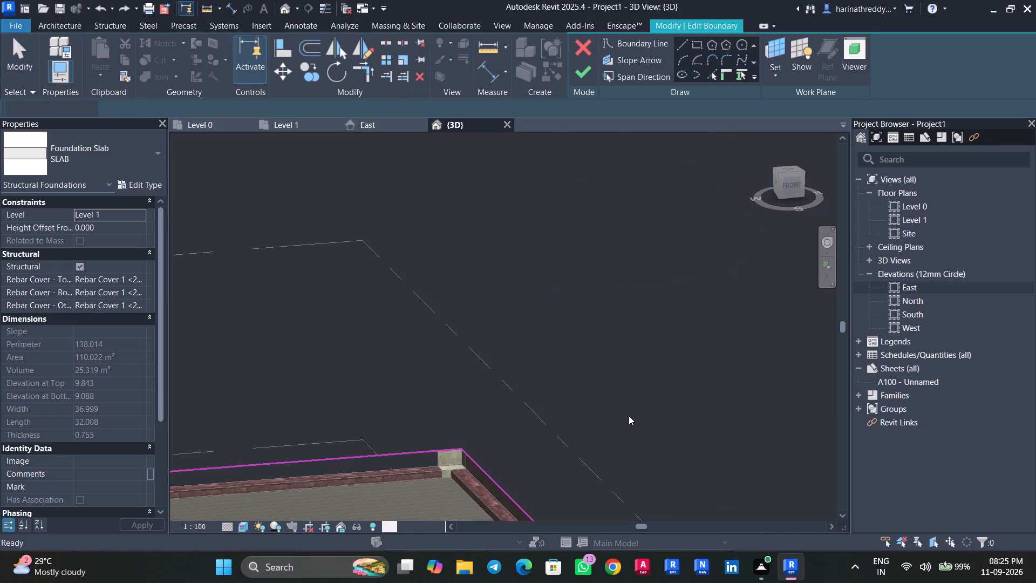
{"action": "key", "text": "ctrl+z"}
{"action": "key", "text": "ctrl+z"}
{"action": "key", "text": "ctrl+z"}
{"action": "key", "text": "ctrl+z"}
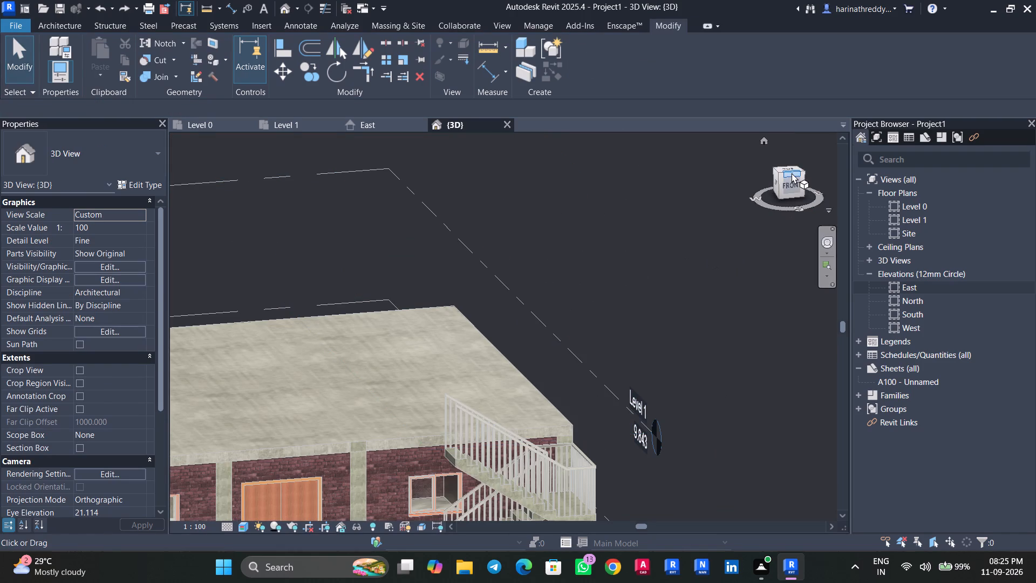
Sketch a rectangular stair landing about 6.32 deep, from the staircase's outer southwest corner to the nearest column on the south wall.
{"action": "left_click", "coordinate": [790, 169]}
{"action": "scroll", "coordinate": [561, 484], "scroll_direction": "up", "scroll_amount": 5}
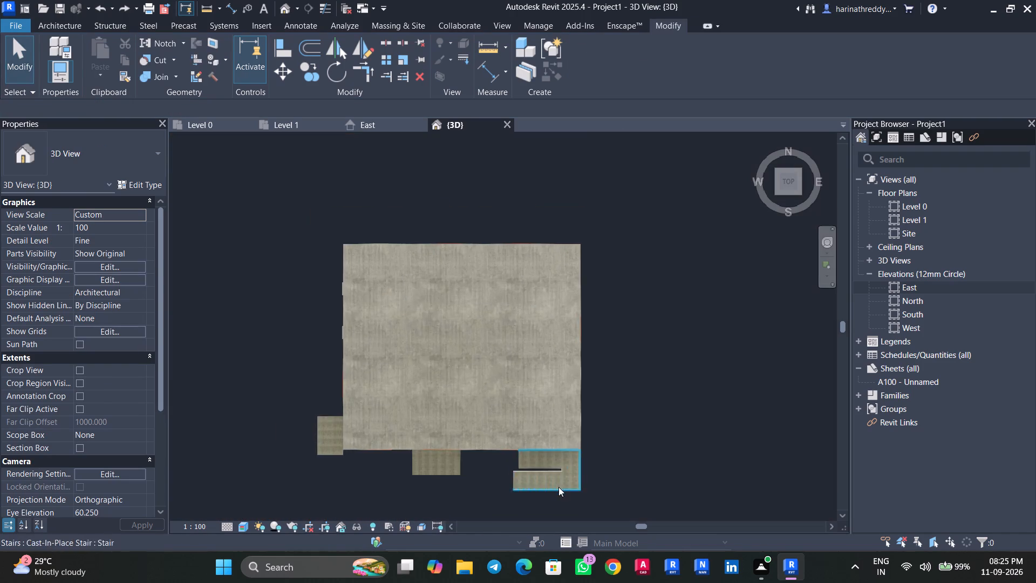
{"action": "scroll", "coordinate": [558, 487], "scroll_direction": "up", "scroll_amount": 5}
{"action": "left_click", "coordinate": [59, 30]}
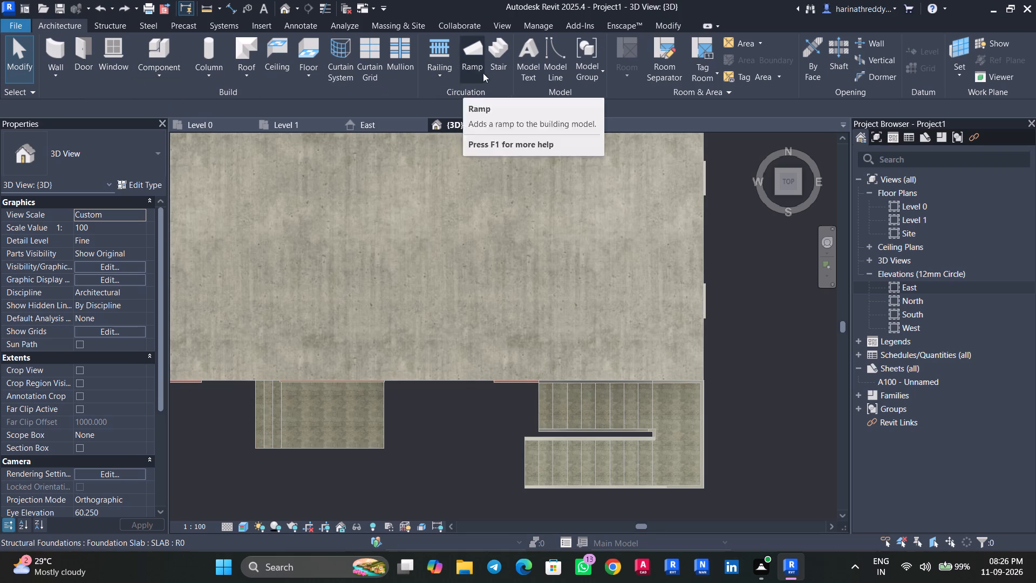
{"action": "left_click", "coordinate": [496, 69]}
{"action": "left_click", "coordinate": [622, 63]}
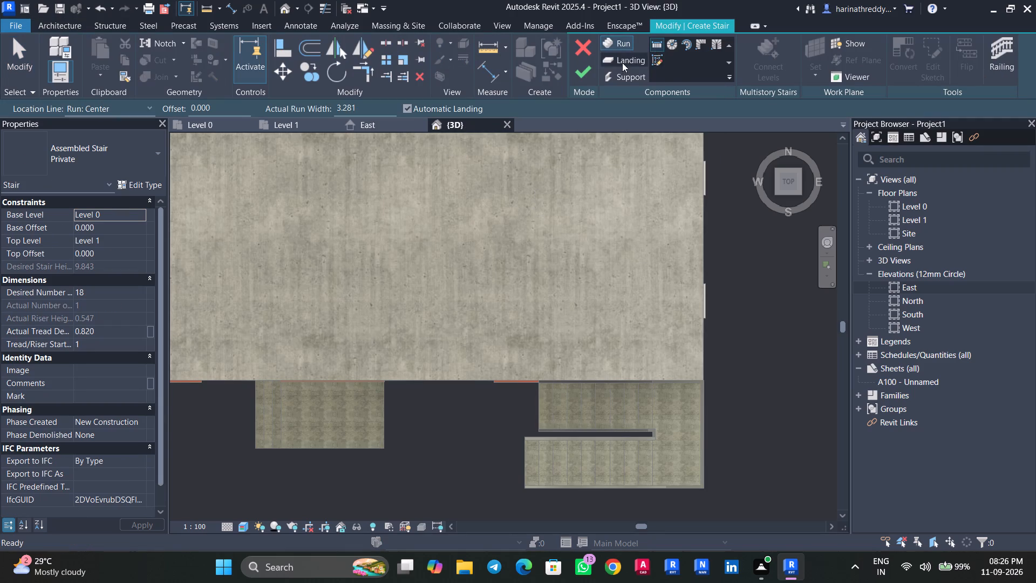
{"action": "left_click", "coordinate": [674, 47]}
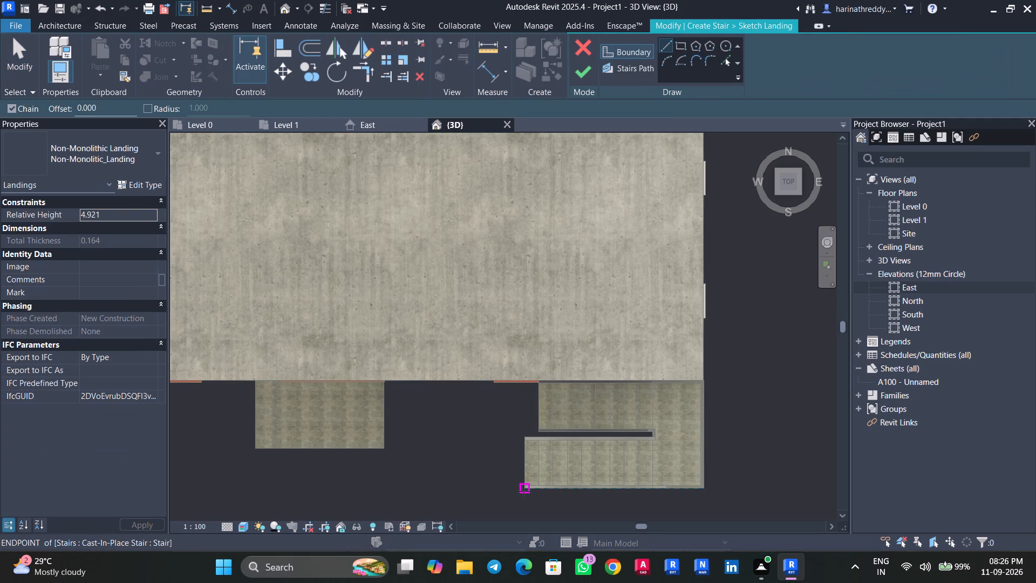
{"action": "left_click", "coordinate": [678, 45]}
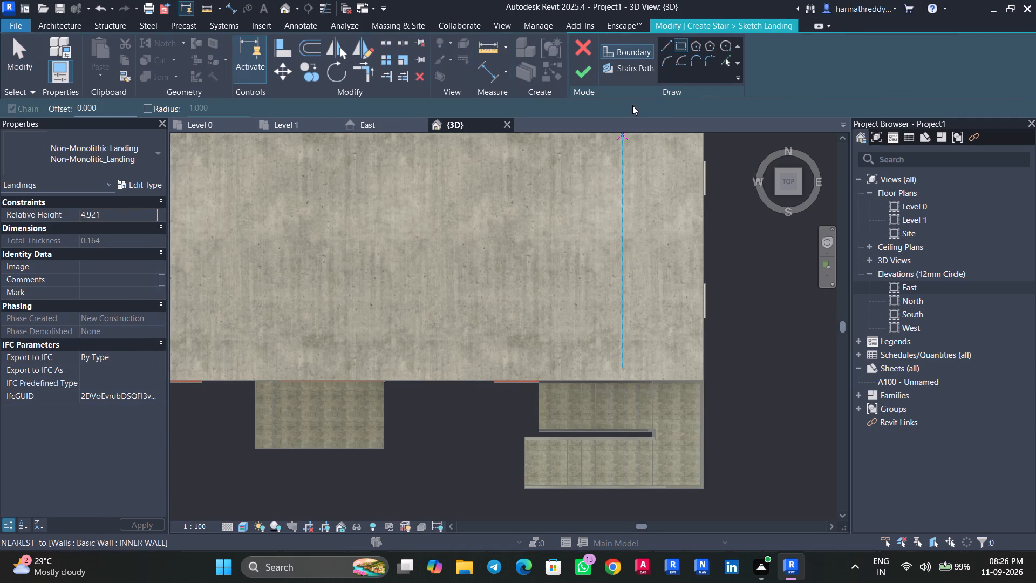
{"action": "left_click", "coordinate": [523, 490]}
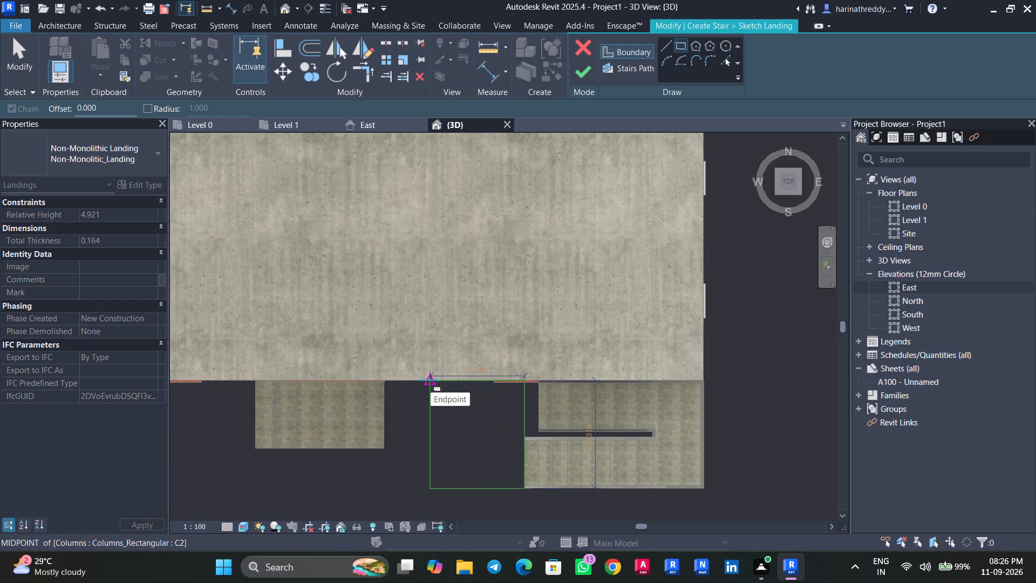
{"action": "left_click", "coordinate": [431, 381]}
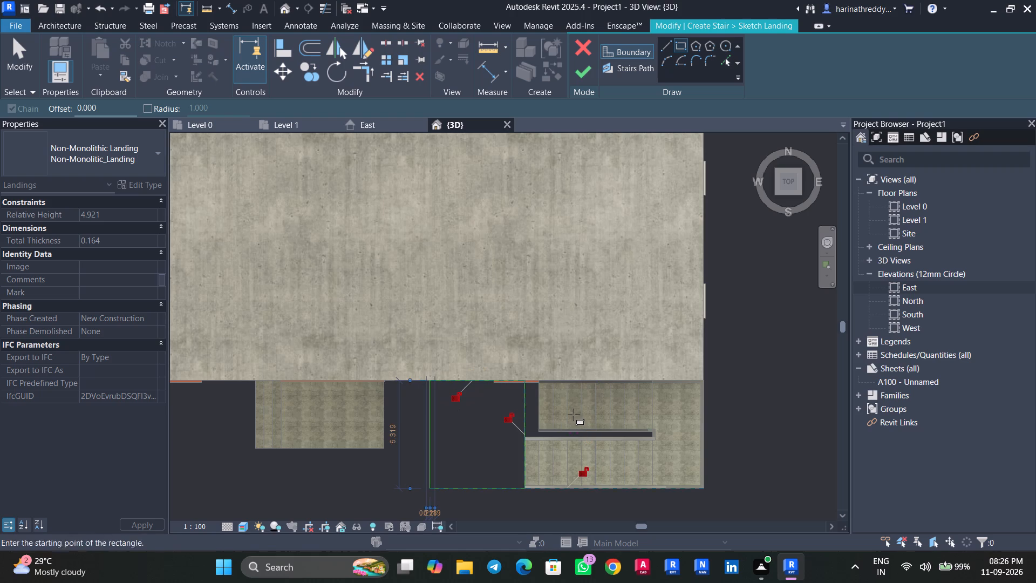
{"action": "key", "text": "Escape"}
{"action": "key", "text": "Escape"}
{"action": "left_click", "coordinate": [589, 72]}
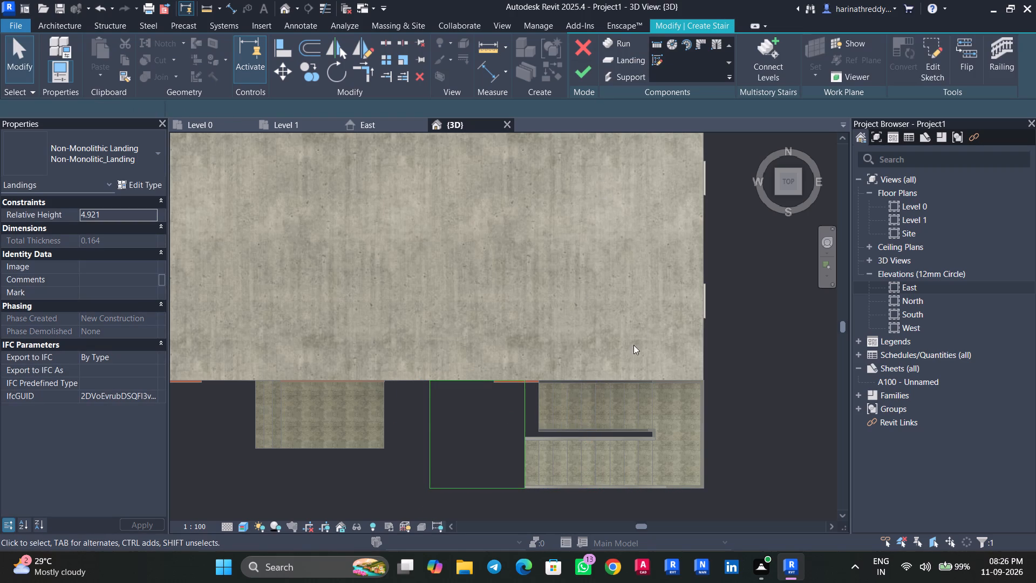
Check the new landing beside the staircase in 3D and finish the stair, leaving the project unsaved.
{"action": "key", "text": "Escape"}
{"action": "scroll", "coordinate": [712, 488], "scroll_direction": "down", "scroll_amount": 3}
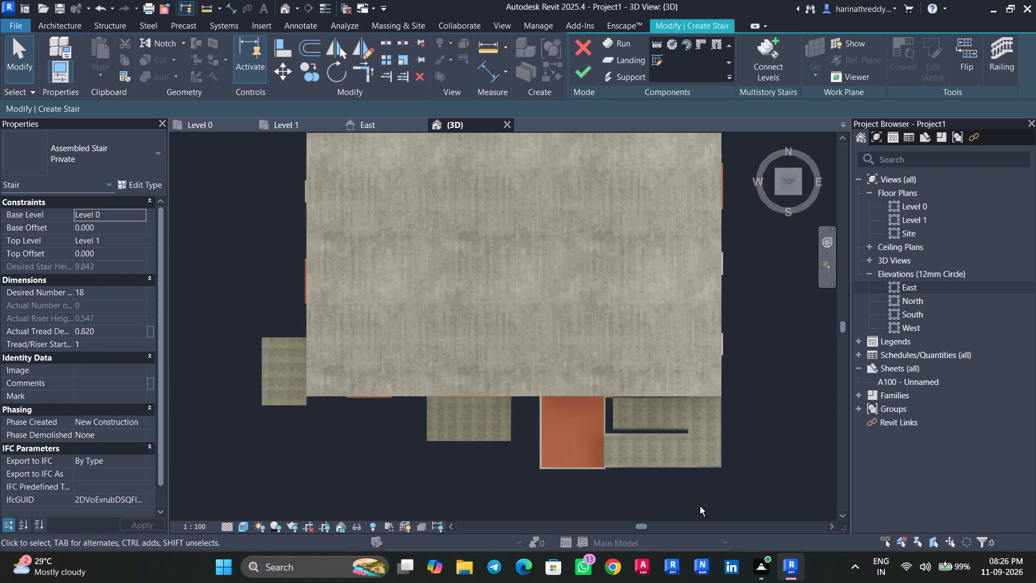
{"action": "middle_click_drag", "start_coordinate": [703, 506], "coordinate": [790, 353], "text": "shift"}
{"action": "scroll", "coordinate": [790, 353], "scroll_direction": "up", "scroll_amount": 1, "text": "shift"}
{"action": "middle_click_drag", "start_coordinate": [783, 360], "coordinate": [559, 486]}
{"action": "left_click", "coordinate": [606, 407]}
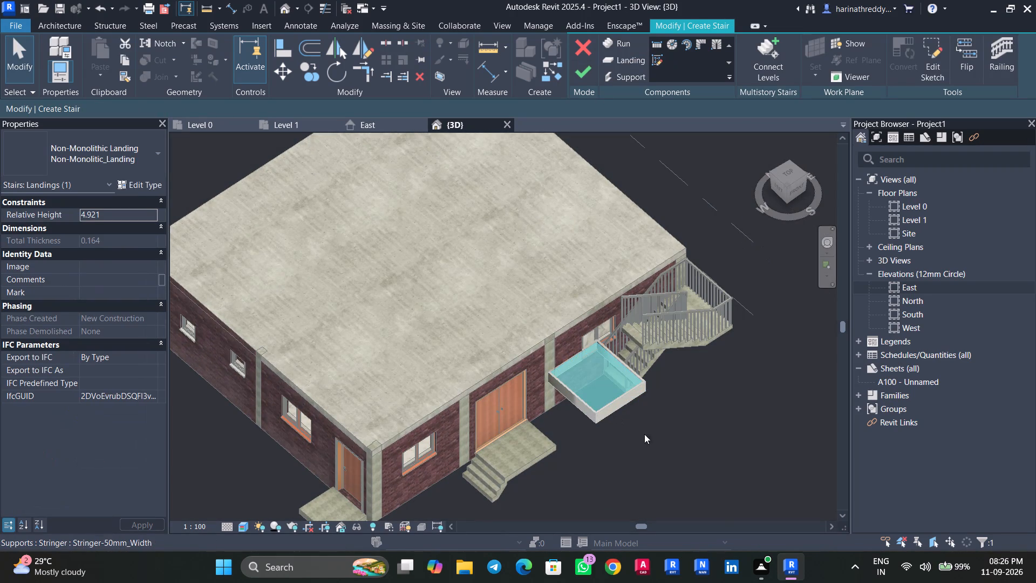
{"action": "middle_click_drag", "start_coordinate": [705, 413], "coordinate": [762, 309], "text": "shift"}
{"action": "middle_click_drag", "start_coordinate": [749, 333], "coordinate": [706, 423]}
{"action": "middle_click_drag", "start_coordinate": [698, 431], "coordinate": [708, 390]}
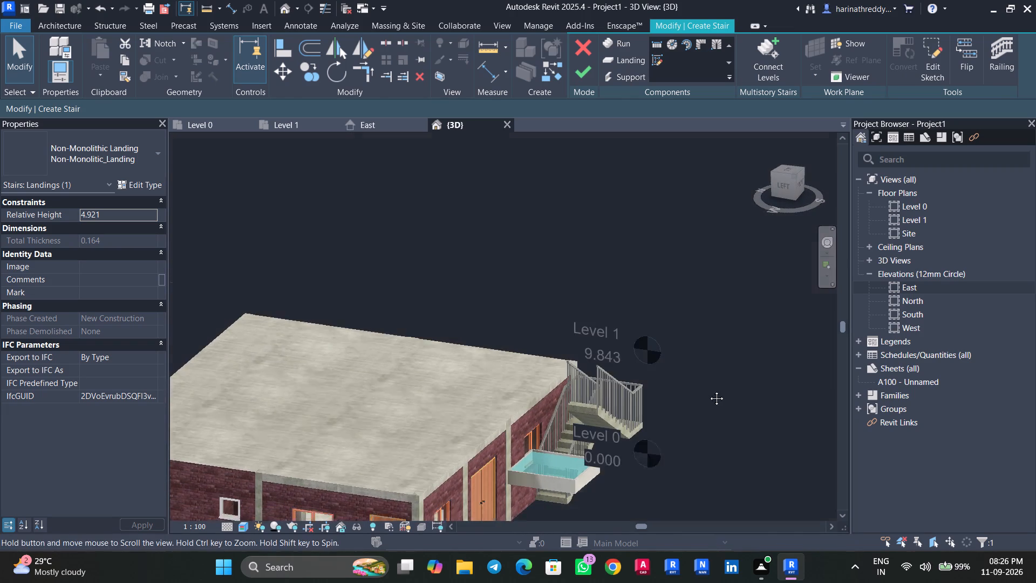
{"action": "middle_click_drag", "start_coordinate": [708, 390], "coordinate": [708, 387]}
{"action": "left_click", "coordinate": [580, 78]}
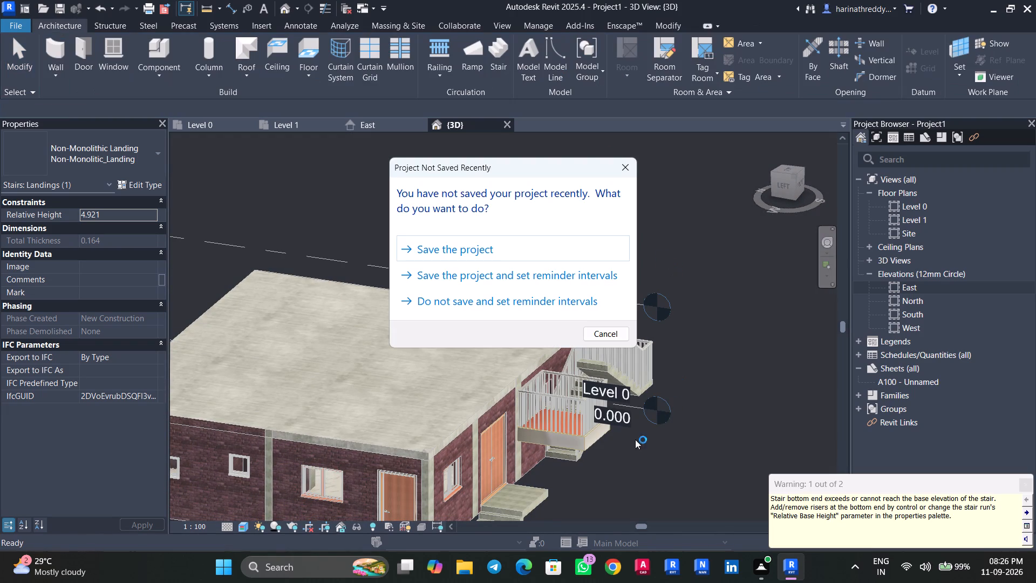
{"action": "left_click", "coordinate": [619, 167]}
{"action": "key", "text": "Escape"}
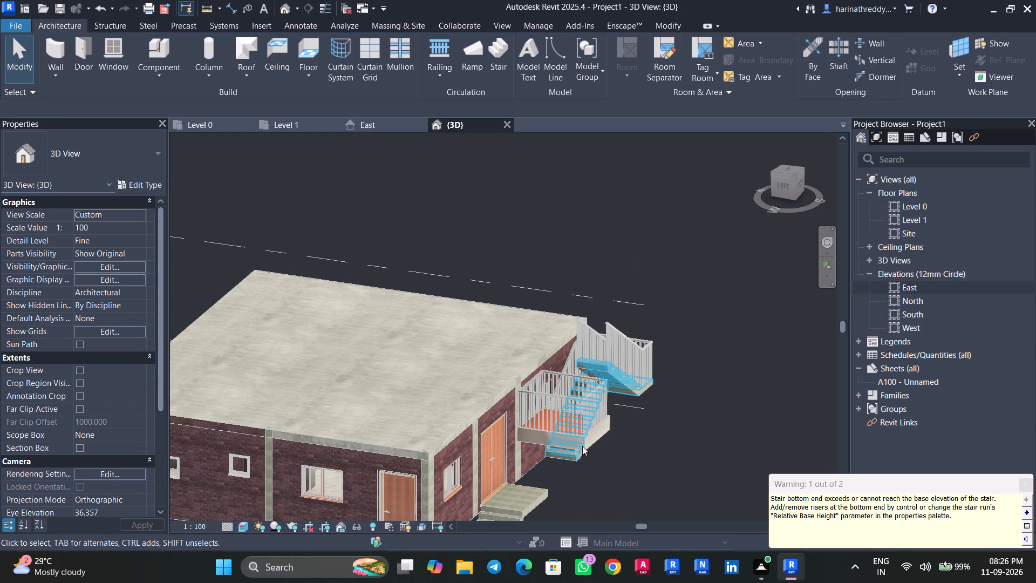
Delete the railing around the new landing beside the staircase.
{"action": "left_click", "coordinate": [582, 445]}
{"action": "middle_click_drag", "start_coordinate": [697, 377], "coordinate": [664, 478], "text": "shift"}
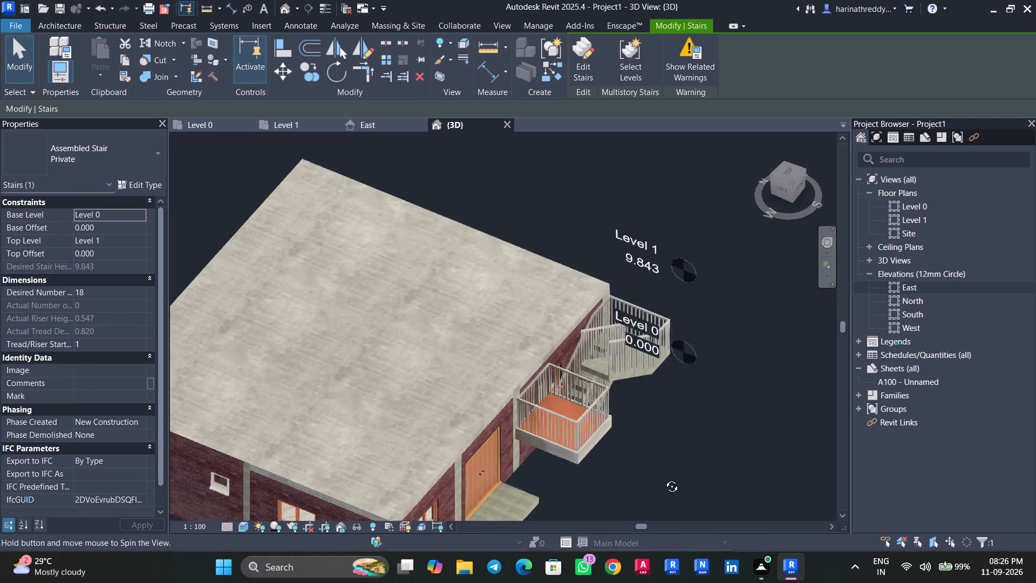
{"action": "middle_click_drag", "start_coordinate": [664, 478], "coordinate": [633, 509], "text": "shift"}
{"action": "key", "text": "Escape"}
{"action": "left_click", "coordinate": [584, 433]}
{"action": "key", "text": "Delete"}
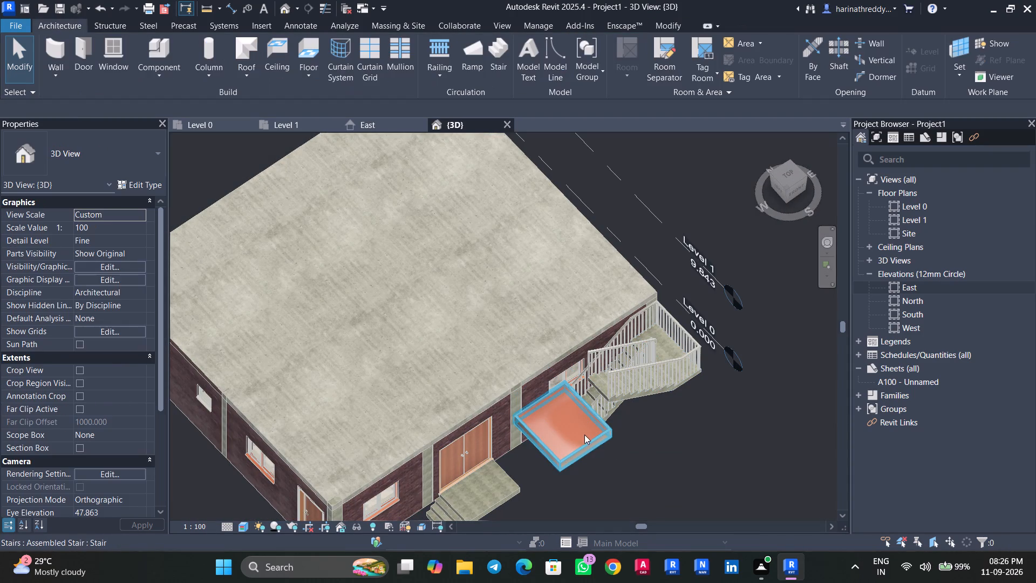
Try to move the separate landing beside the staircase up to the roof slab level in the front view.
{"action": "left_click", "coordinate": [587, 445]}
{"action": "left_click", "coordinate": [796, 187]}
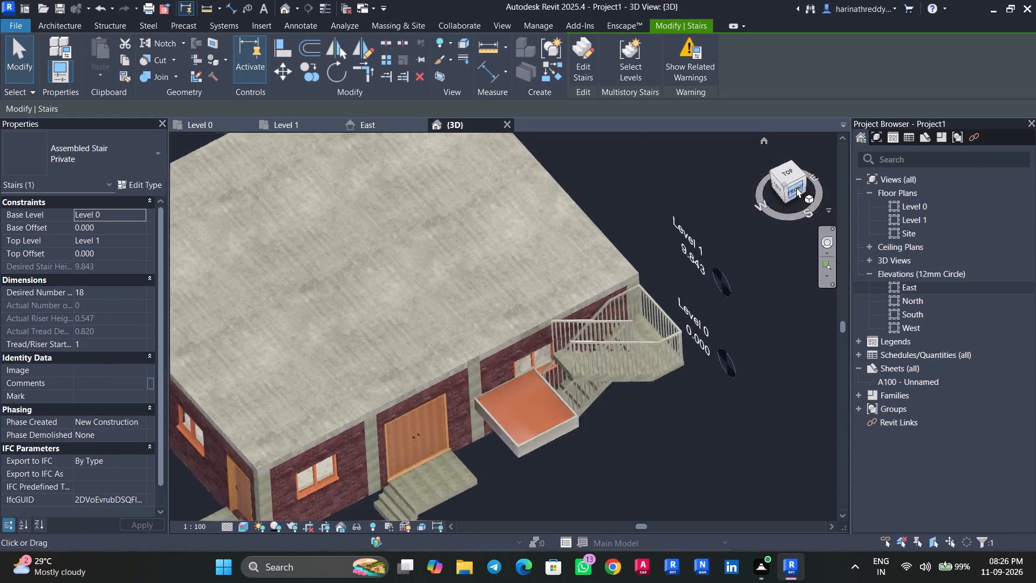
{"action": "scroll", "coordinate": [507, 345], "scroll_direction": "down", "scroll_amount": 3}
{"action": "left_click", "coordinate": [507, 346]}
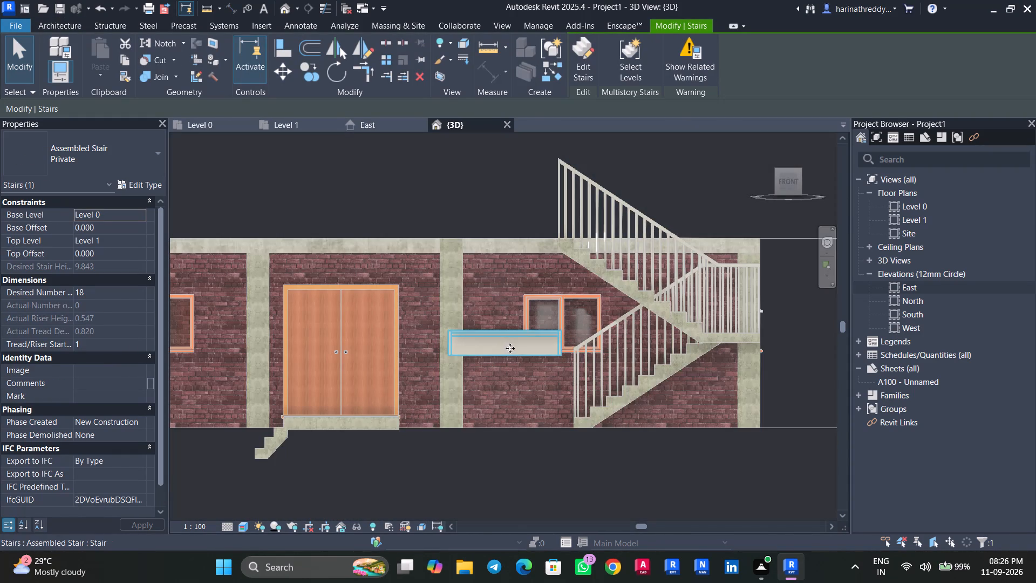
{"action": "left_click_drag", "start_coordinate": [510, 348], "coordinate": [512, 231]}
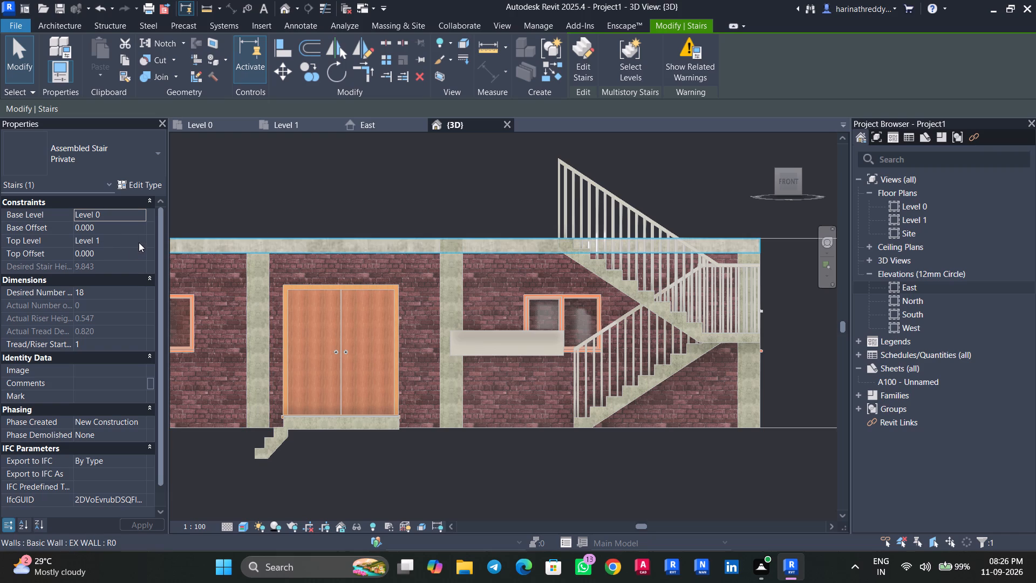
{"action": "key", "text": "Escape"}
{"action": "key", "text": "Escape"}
Delete the separate assembled-stair landing beside the concrete staircase.
{"action": "left_click", "coordinate": [506, 343]}
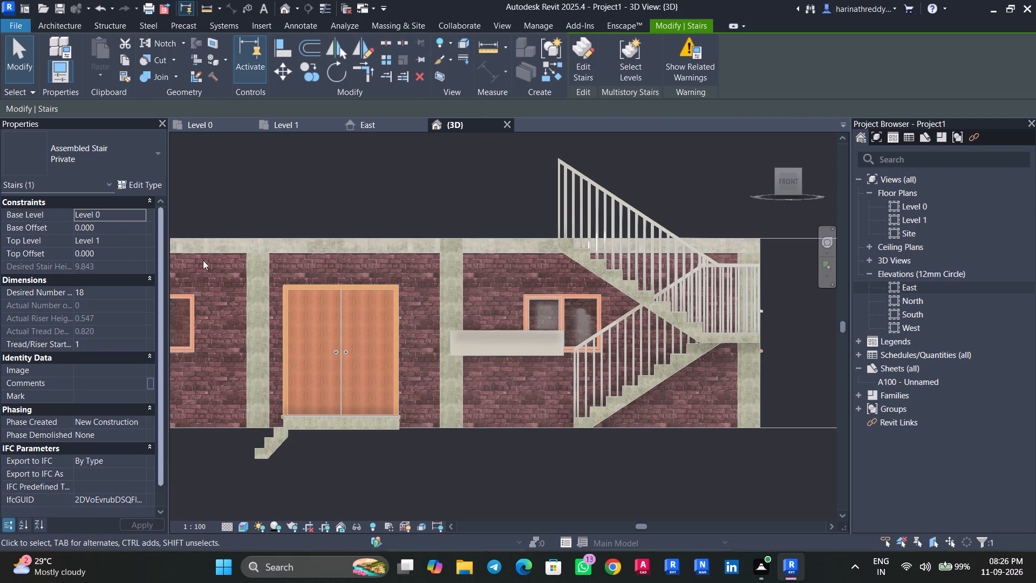
{"action": "key", "text": "Escape"}
{"action": "left_click", "coordinate": [494, 355]}
{"action": "key", "text": "Delete"}
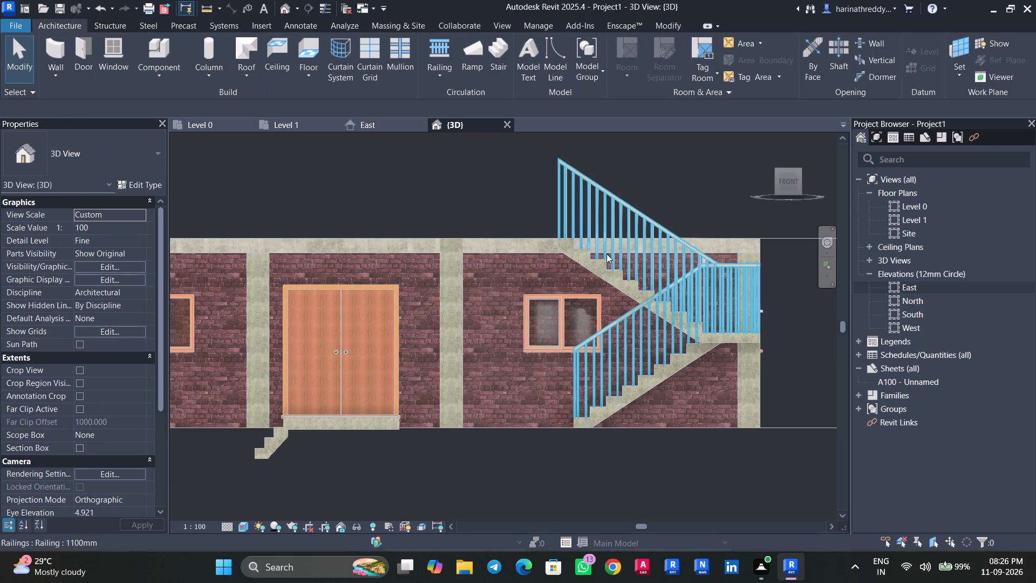
Edit the concrete staircase and add a rectangular sketched landing about 3.9 wide and 6.3 deep, from its outer southwest corner to the south wall.
{"action": "left_click", "coordinate": [606, 254]}
{"action": "key", "text": "Escape"}
{"action": "left_click", "coordinate": [605, 270]}
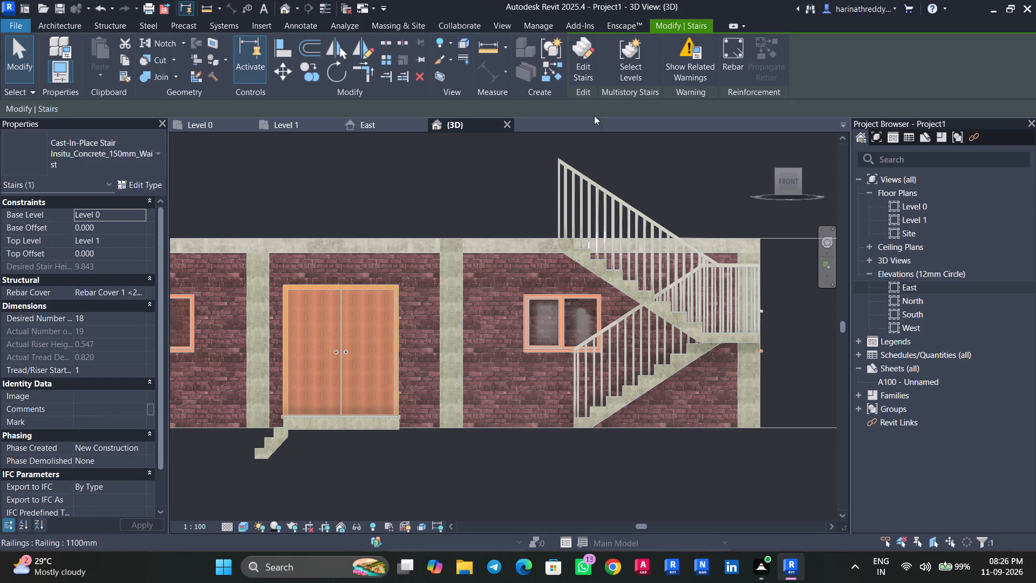
{"action": "left_click", "coordinate": [587, 65]}
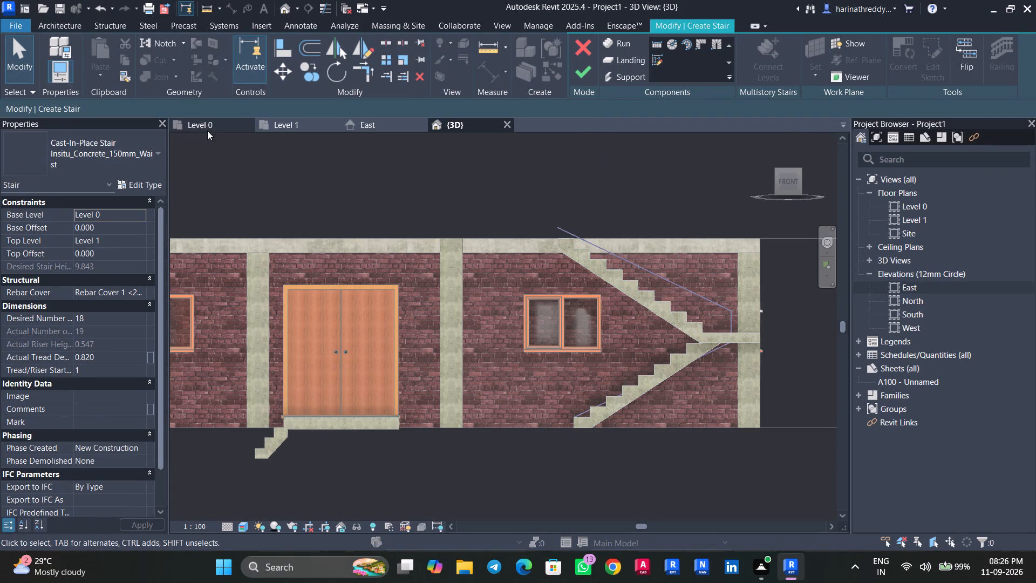
{"action": "left_click", "coordinate": [212, 127]}
{"action": "scroll", "coordinate": [577, 308], "scroll_direction": "up", "scroll_amount": 9}
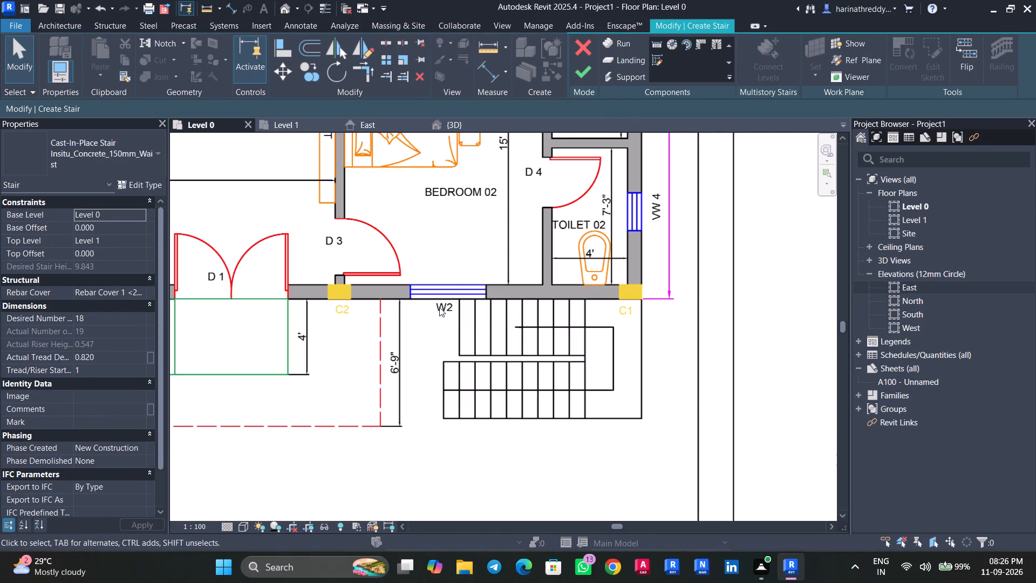
{"action": "left_click", "coordinate": [625, 62]}
{"action": "left_click", "coordinate": [673, 41]}
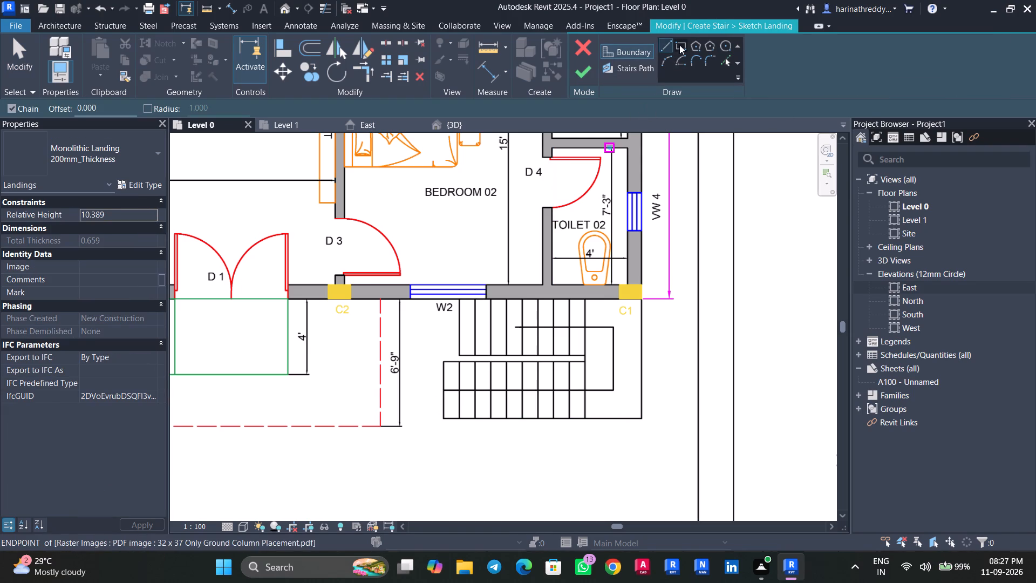
{"action": "left_click", "coordinate": [679, 45]}
{"action": "left_click", "coordinate": [446, 418]}
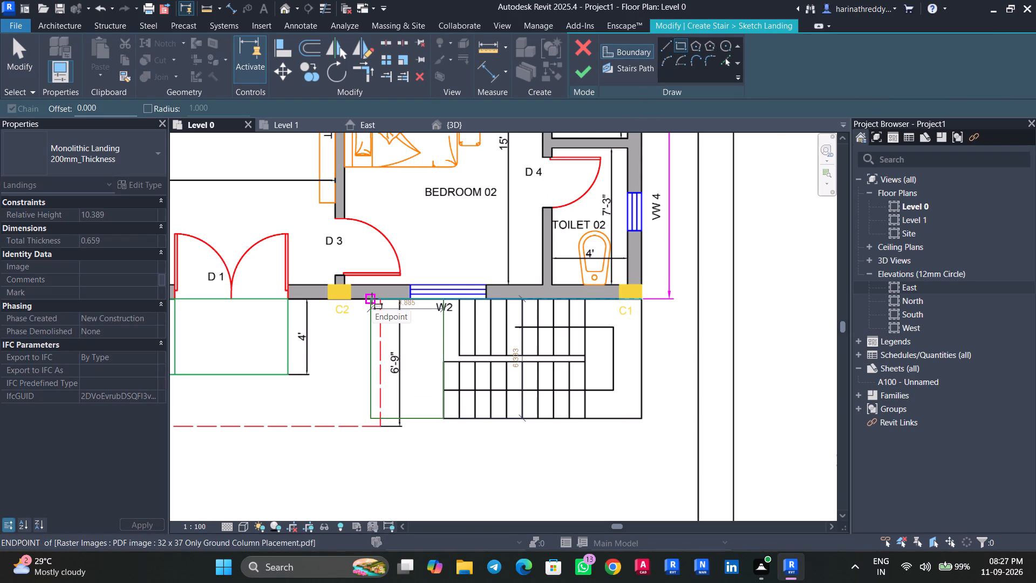
{"action": "left_click", "coordinate": [372, 299]}
{"action": "left_click", "coordinate": [146, 159]}
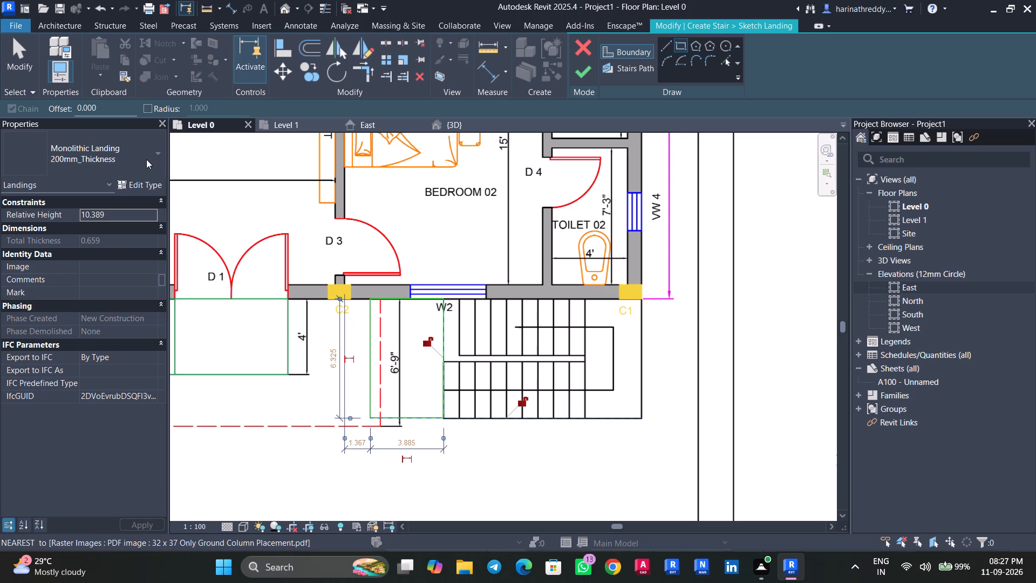
{"action": "key", "text": "Escape"}
{"action": "key", "text": "Escape"}
{"action": "left_click", "coordinate": [146, 159]}
{"action": "key", "text": "Escape"}
{"action": "key", "text": "Escape"}
{"action": "key", "text": "Escape"}
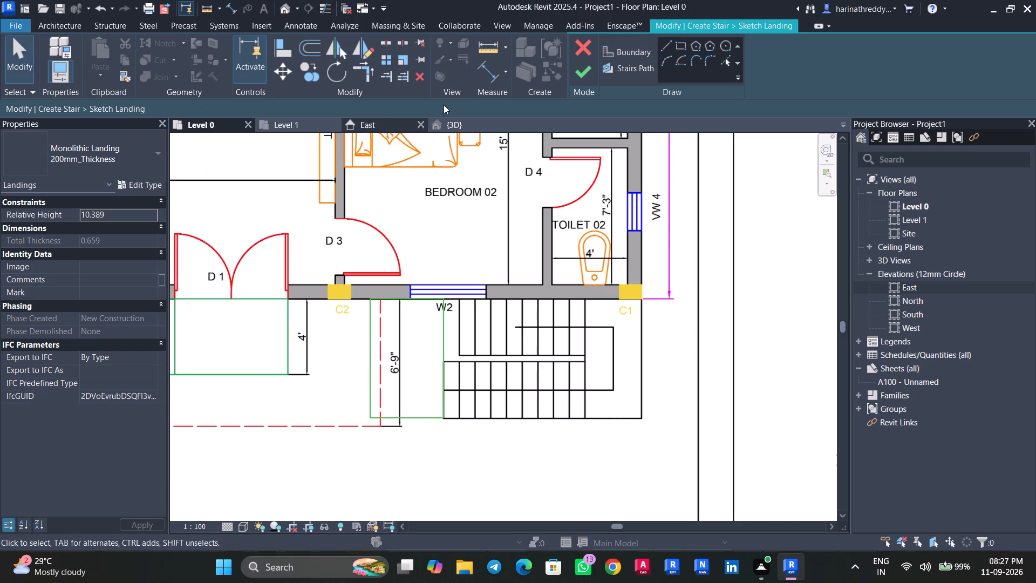
{"action": "left_click", "coordinate": [590, 76]}
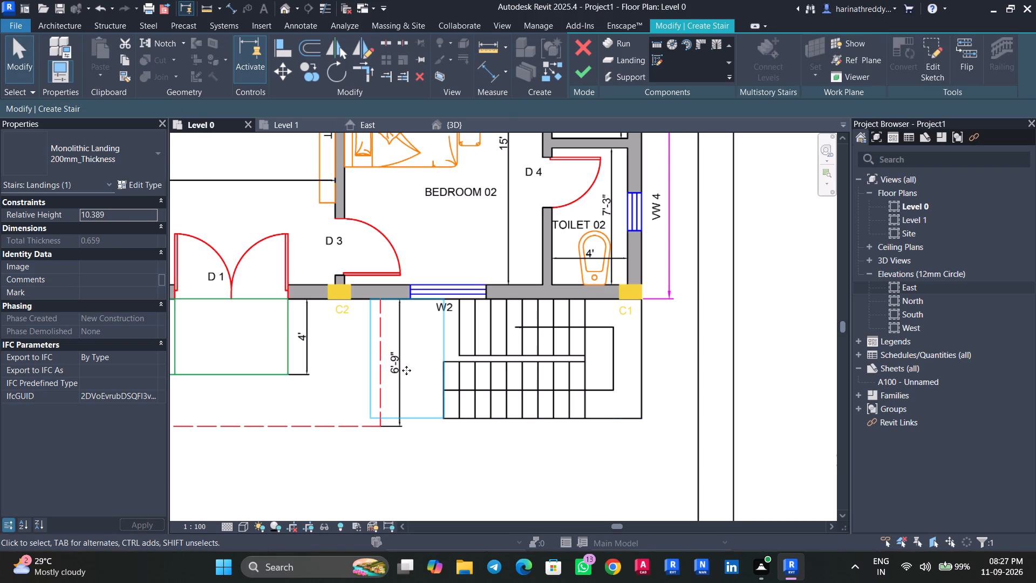
Finish the concrete stair edit and check the new upper landing against the roof slab in 3D.
{"action": "left_click", "coordinate": [420, 373]}
{"action": "left_click", "coordinate": [54, 146]}
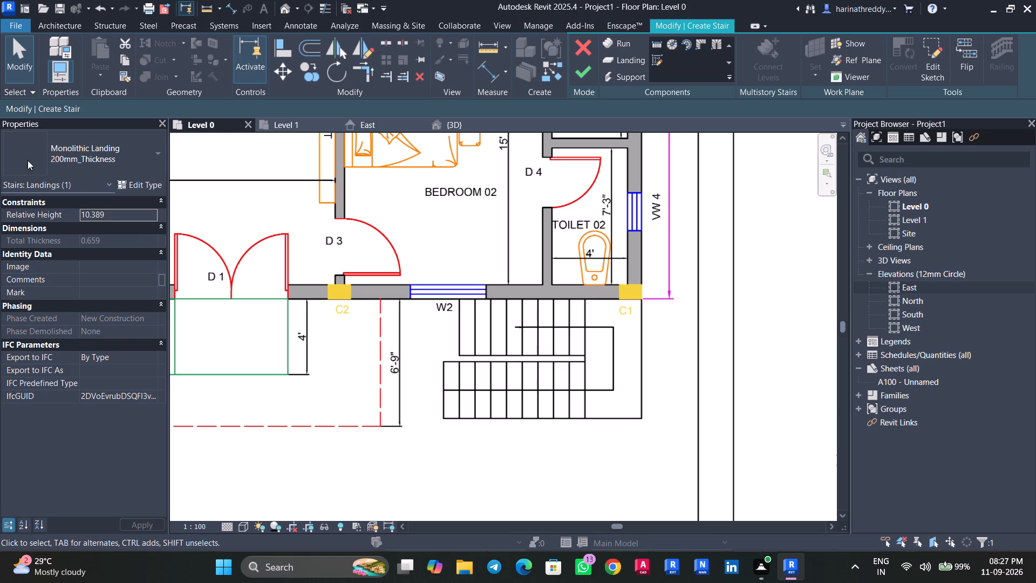
{"action": "left_click", "coordinate": [124, 164]}
{"action": "left_click", "coordinate": [589, 76]}
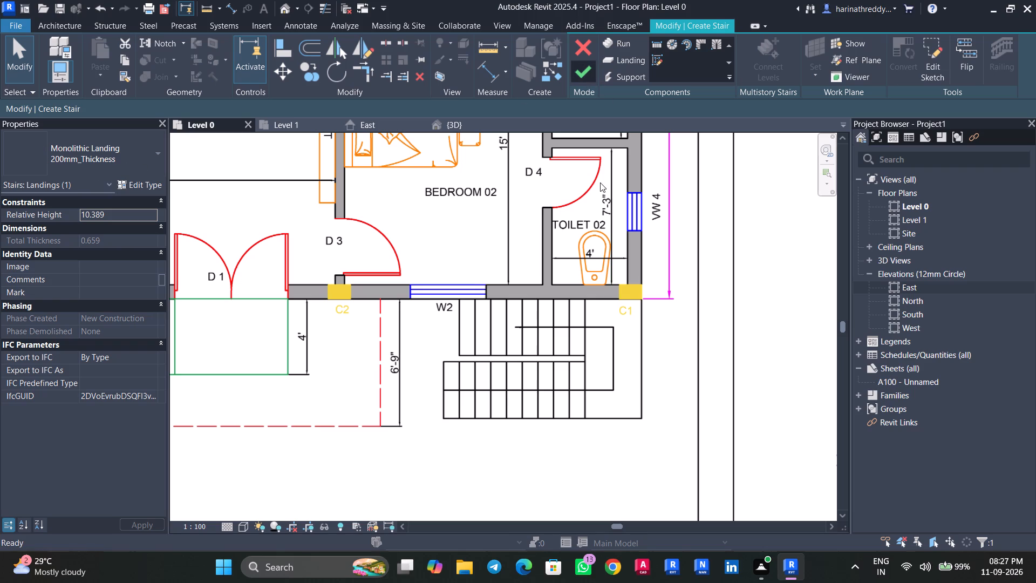
{"action": "left_click", "coordinate": [456, 130]}
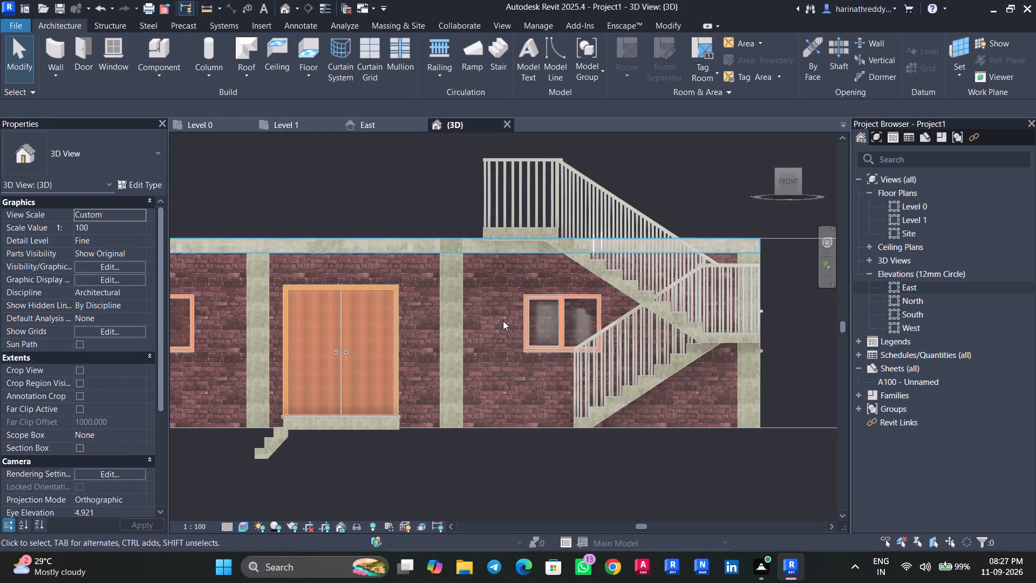
{"action": "scroll", "coordinate": [464, 446], "scroll_direction": "down", "scroll_amount": 1}
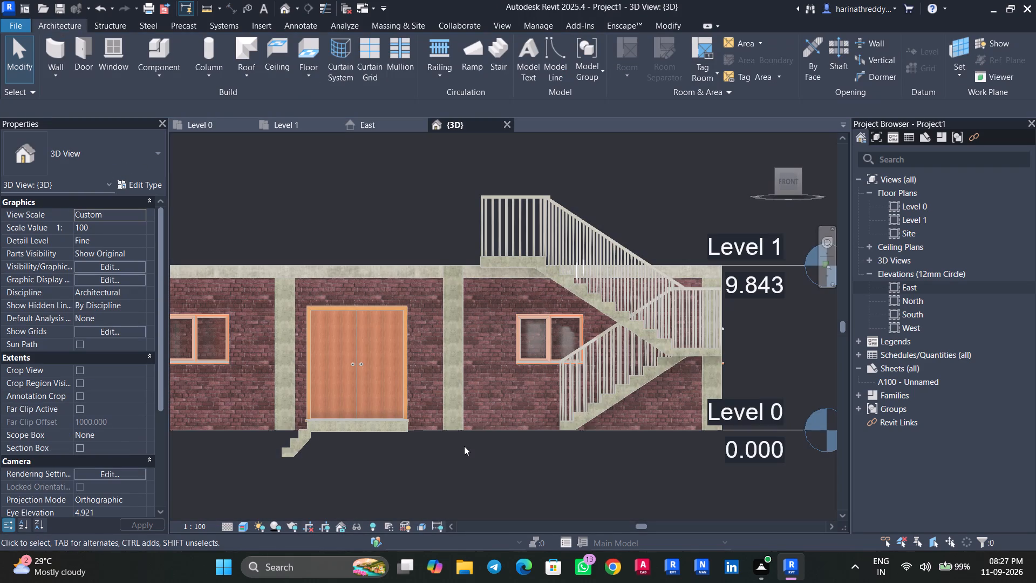
{"action": "middle_click_drag", "start_coordinate": [324, 221], "coordinate": [386, 232]}
{"action": "left_click_drag", "start_coordinate": [386, 225], "coordinate": [435, 265]}
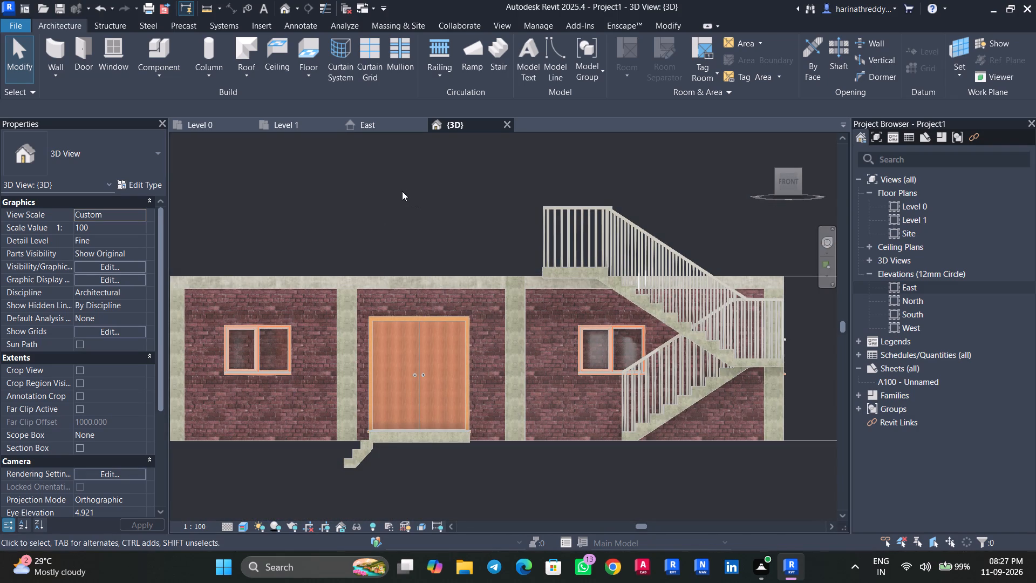
{"action": "left_click", "coordinate": [563, 239]}
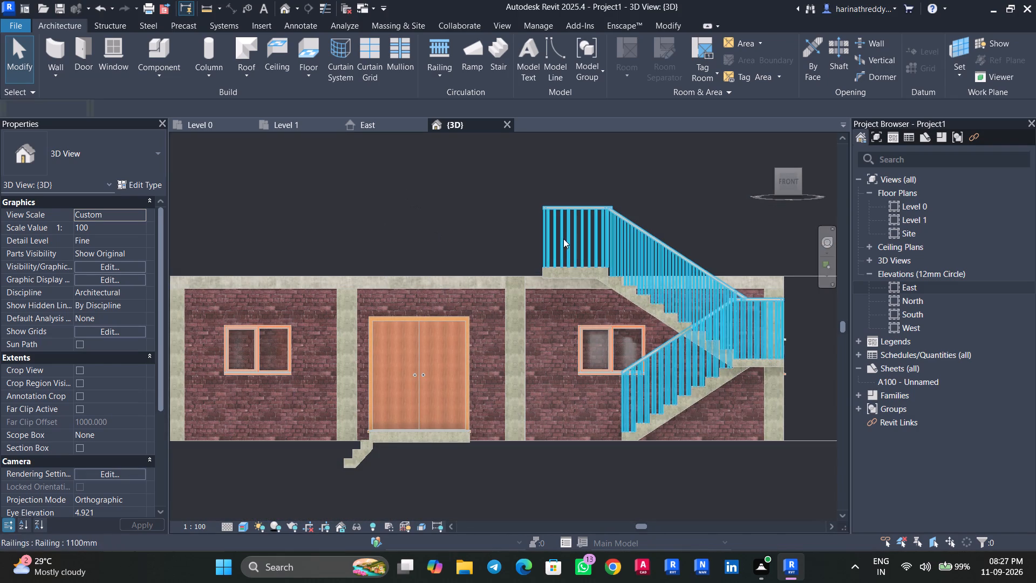
{"action": "left_click", "coordinate": [646, 489]}
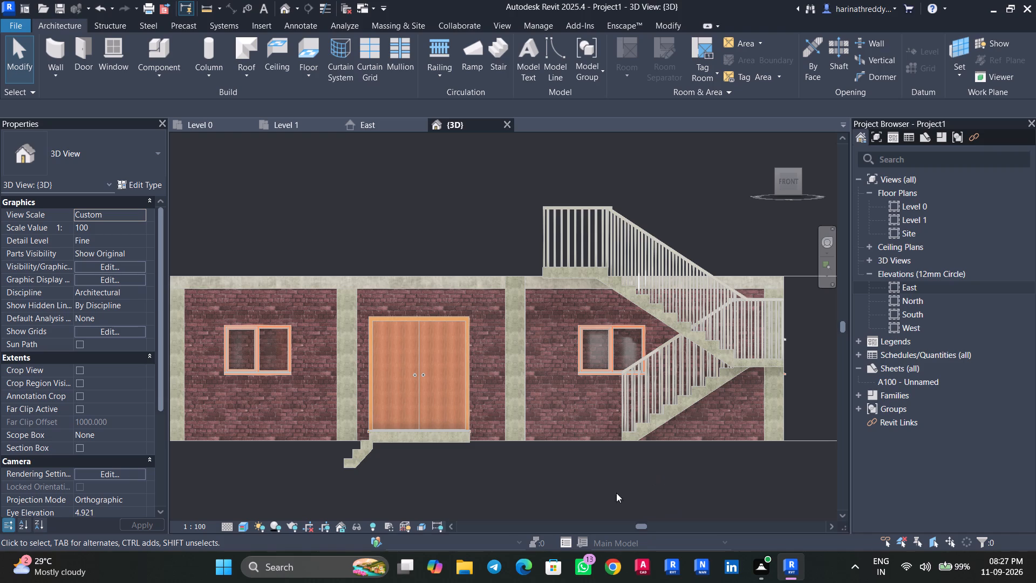
{"action": "middle_click_drag", "start_coordinate": [420, 202], "coordinate": [515, 456], "text": "shift"}
Delete the 1100mm railing around the concrete staircase and its upper landing.
{"action": "left_click", "coordinate": [553, 323]}
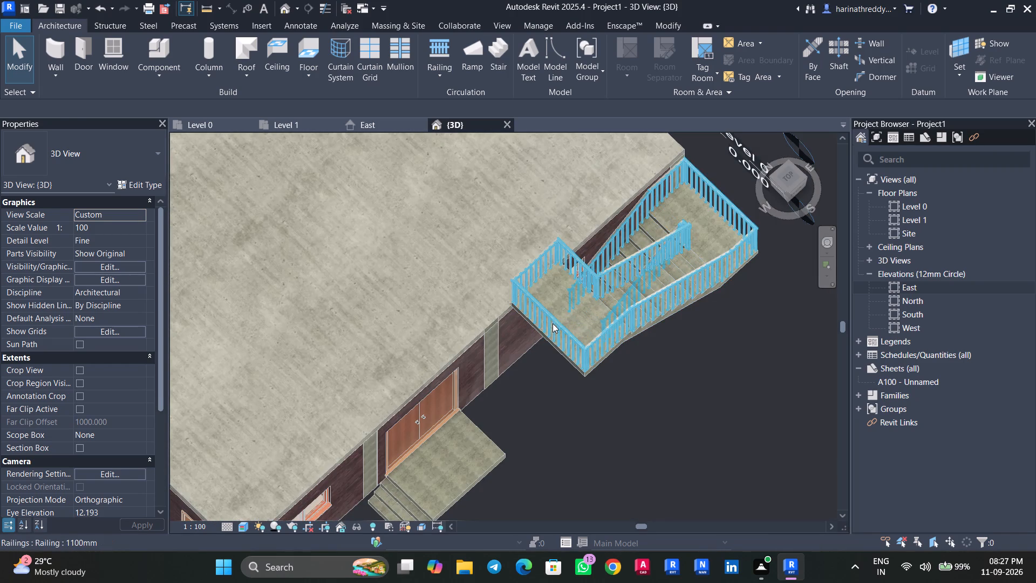
{"action": "scroll", "coordinate": [553, 323], "scroll_direction": "up", "scroll_amount": 3}
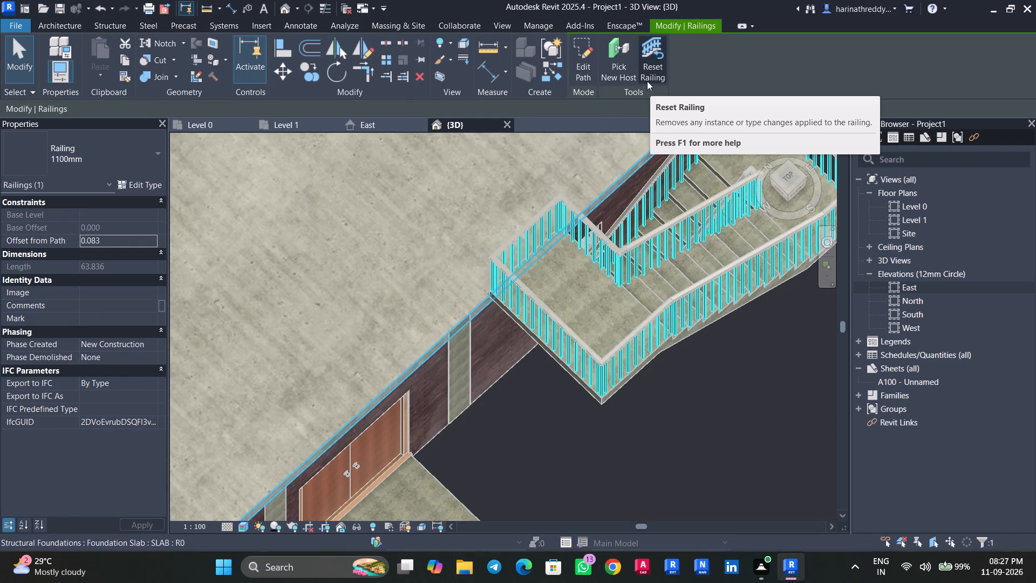
{"action": "left_click", "coordinate": [647, 81]}
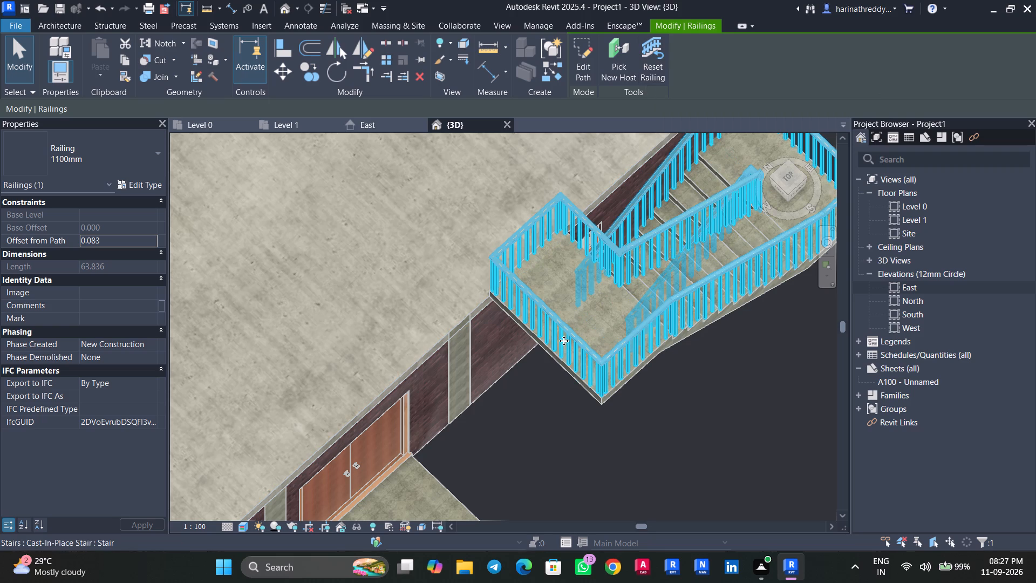
{"action": "left_click", "coordinate": [564, 341]}
{"action": "key", "text": "Escape"}
{"action": "key", "text": "Escape"}
{"action": "left_click", "coordinate": [564, 336]}
{"action": "key", "text": "Delete"}
Edit the concrete staircase, align its upper landing's top face with the top of the exterior wall, and unjoin the conflicting run and landing.
{"action": "scroll", "coordinate": [743, 383], "scroll_direction": "down", "scroll_amount": 4}
{"action": "middle_click_drag", "start_coordinate": [740, 416], "coordinate": [775, 239], "text": "shift"}
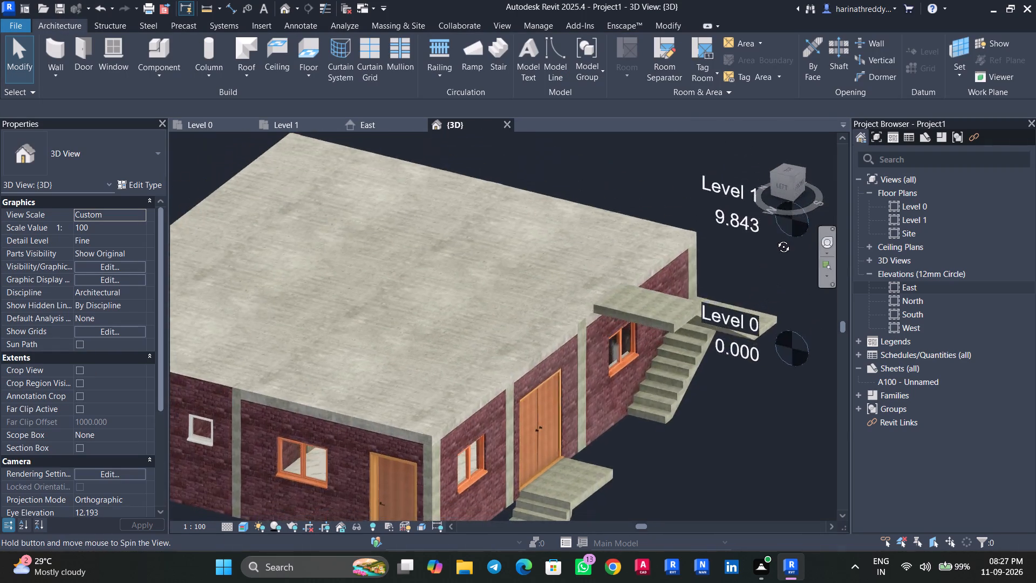
{"action": "middle_click_drag", "start_coordinate": [775, 239], "coordinate": [595, 303], "text": "shift"}
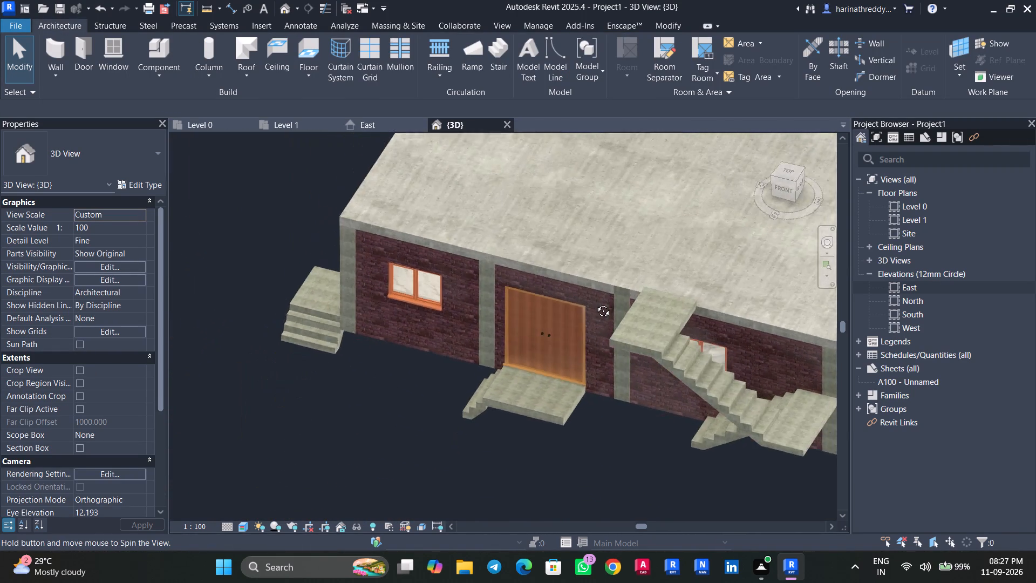
{"action": "middle_click_drag", "start_coordinate": [595, 303], "coordinate": [423, 273], "text": "shift"}
{"action": "scroll", "coordinate": [681, 321], "scroll_direction": "up", "scroll_amount": 3}
{"action": "left_click", "coordinate": [671, 345]}
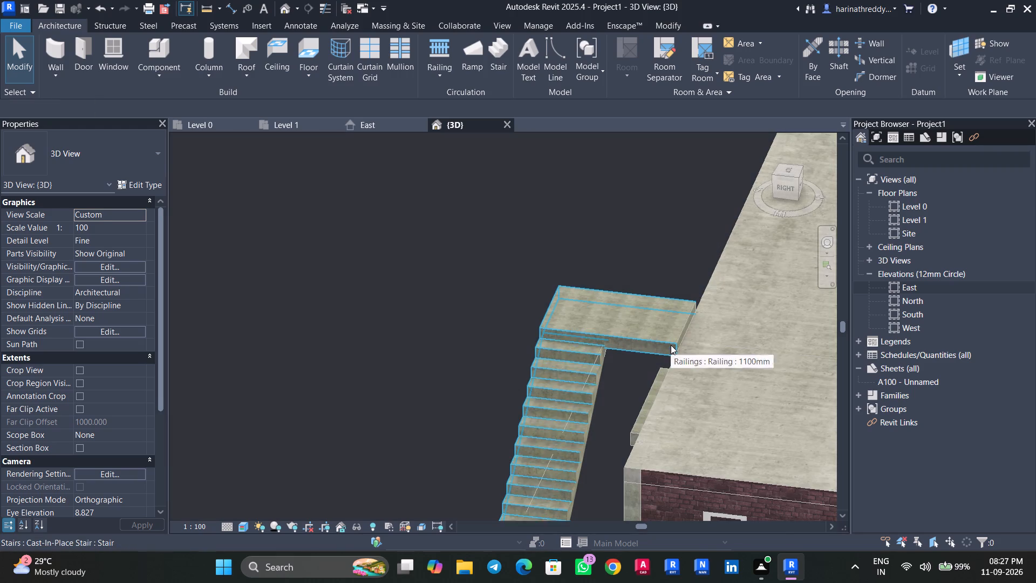
{"action": "key", "text": "Escape"}
{"action": "double_click", "coordinate": [655, 340]}
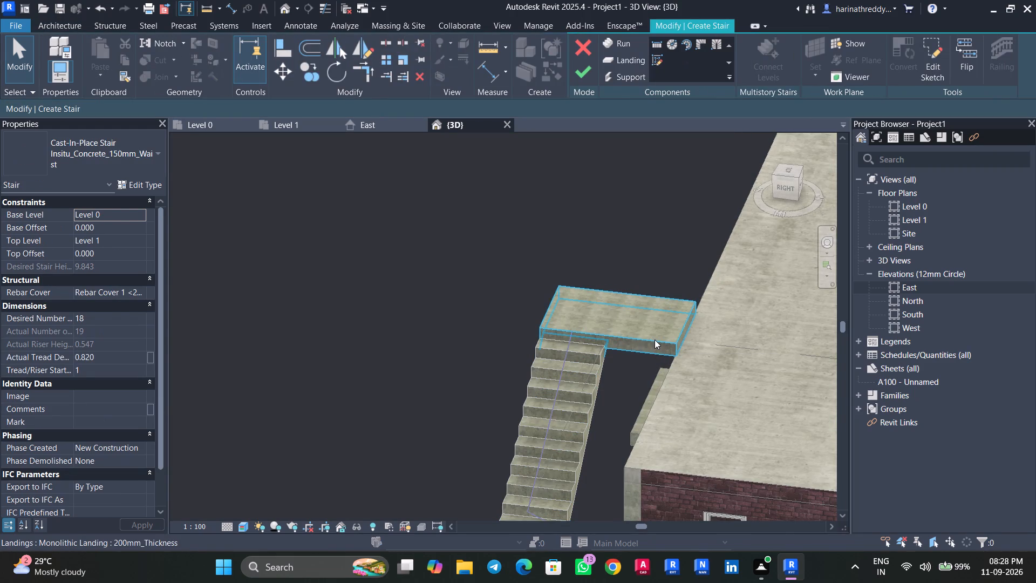
{"action": "left_click", "coordinate": [655, 340]}
{"action": "left_click", "coordinate": [788, 188]}
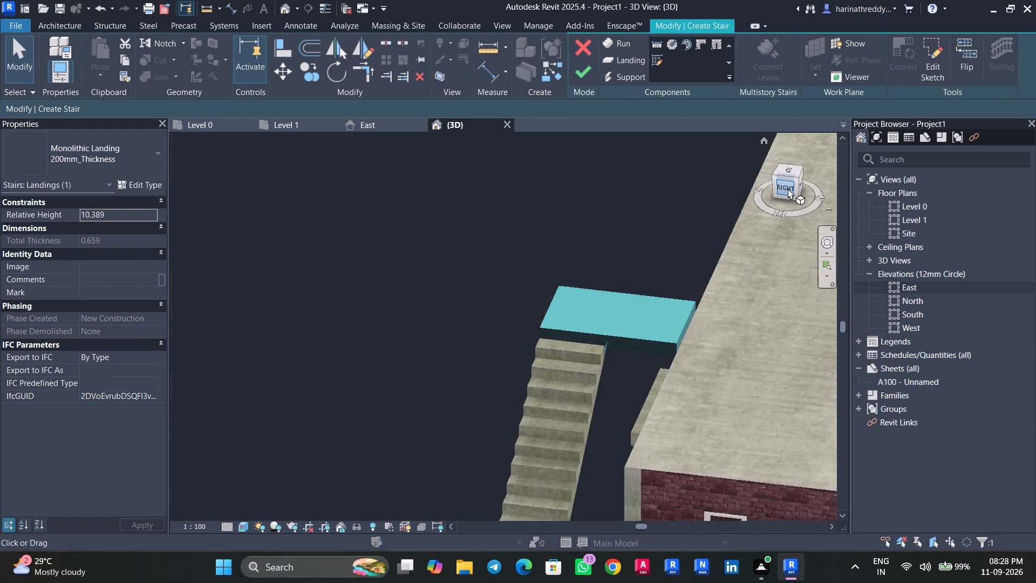
{"action": "key", "text": "Down"}
{"action": "key", "text": "Down"}
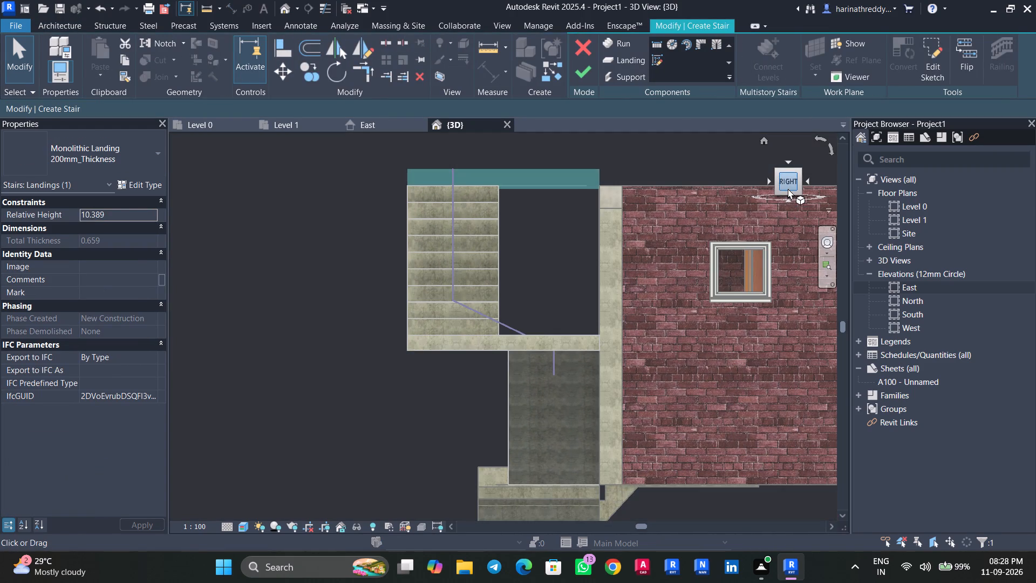
{"action": "key", "text": "Down"}
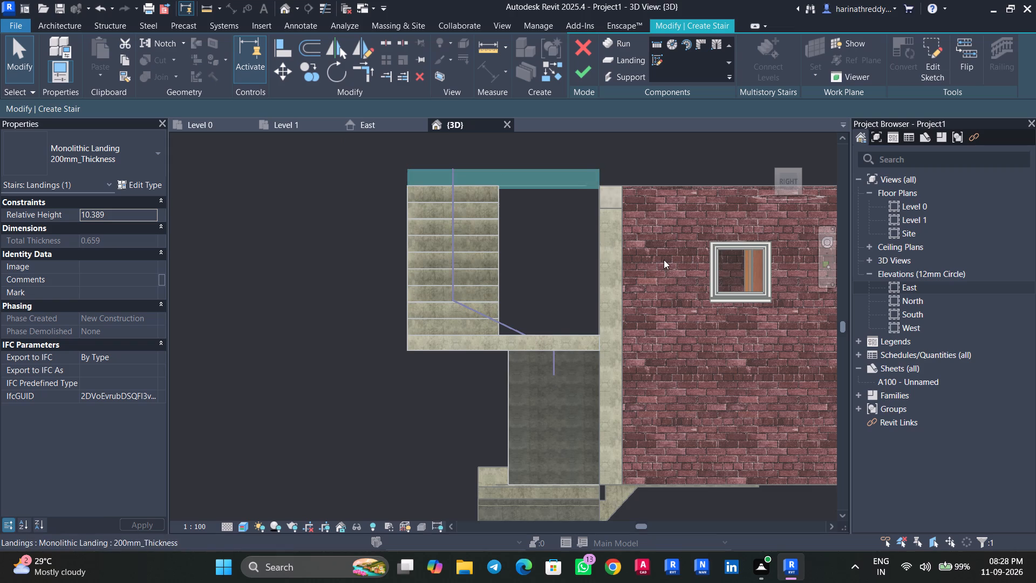
{"action": "type", "text": "al"}
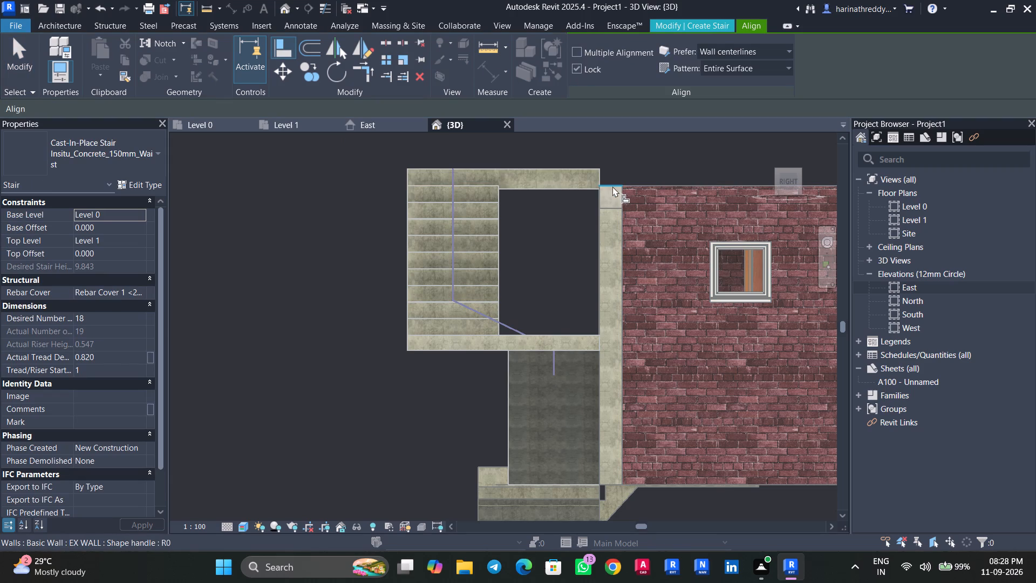
{"action": "left_click", "coordinate": [612, 186]}
{"action": "left_click", "coordinate": [548, 166]}
{"action": "left_click", "coordinate": [823, 532]}
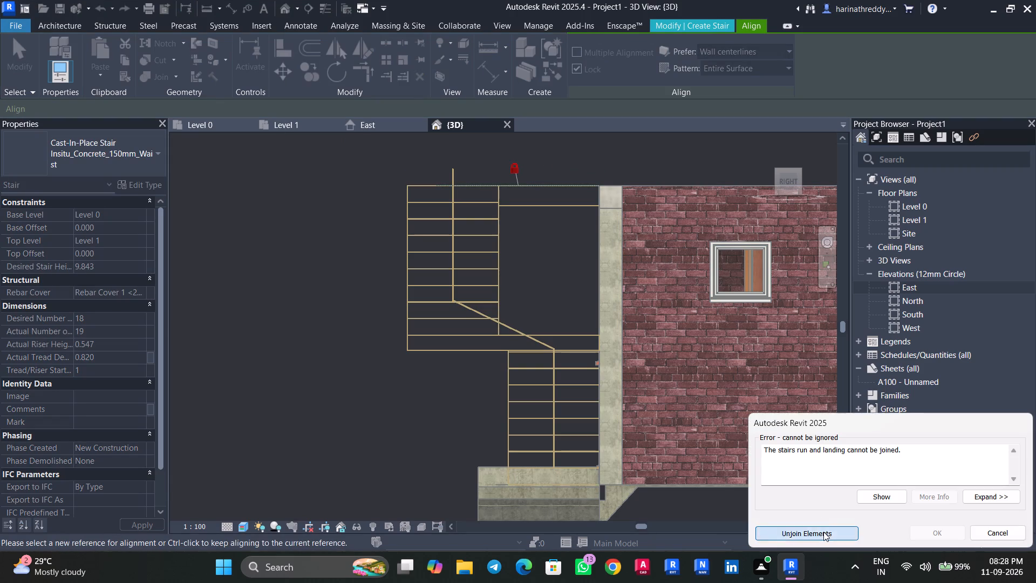
{"action": "middle_click_drag", "start_coordinate": [547, 283], "coordinate": [558, 297], "text": "shift"}
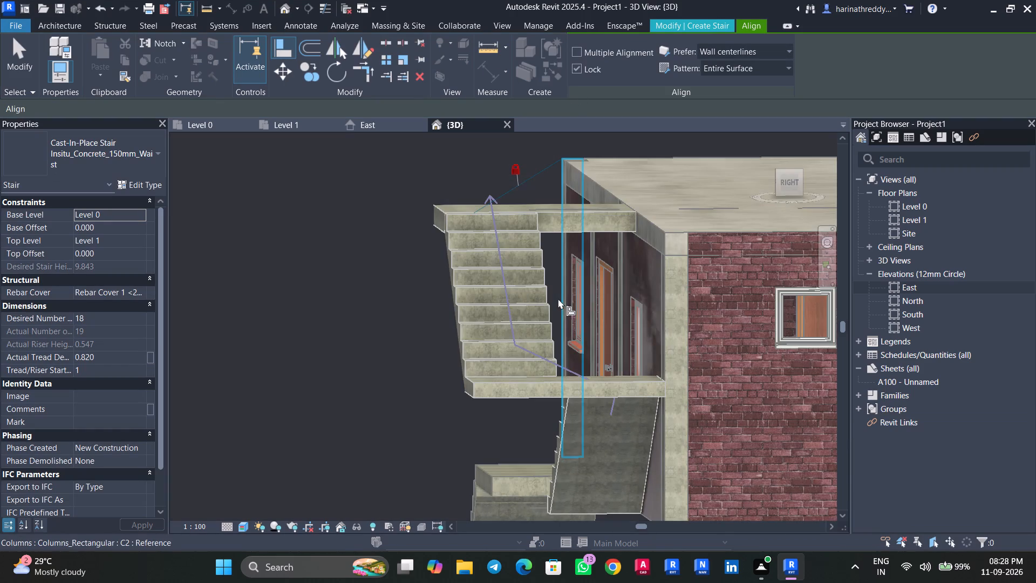
{"action": "middle_click_drag", "start_coordinate": [561, 300], "coordinate": [591, 361], "text": "shift"}
{"action": "key", "text": "Escape"}
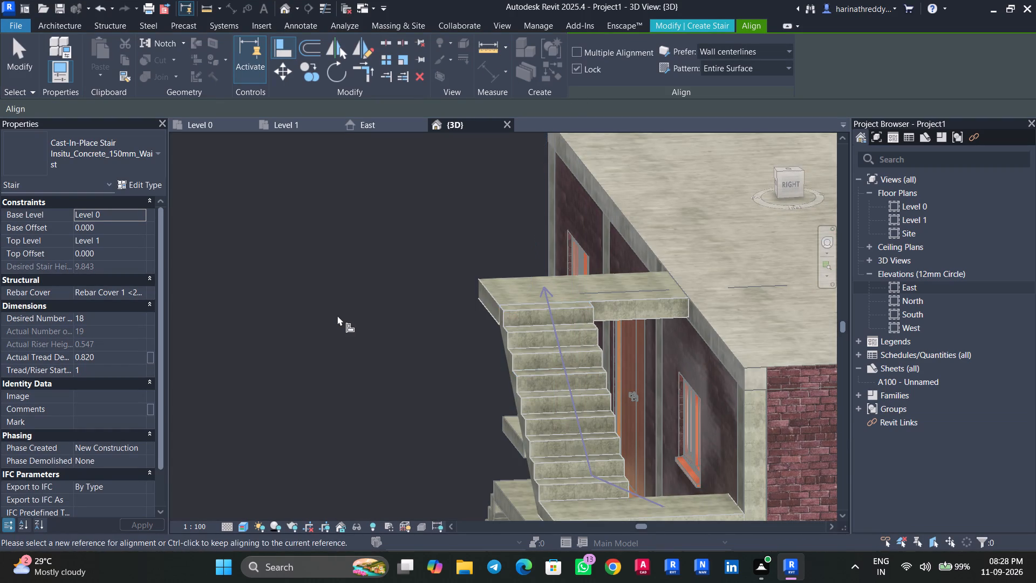
End the alignment and examine the concrete staircase and its upper landing against the whole house in 3D.
{"action": "scroll", "coordinate": [338, 315], "scroll_direction": "down", "scroll_amount": 5}
{"action": "middle_click_drag", "start_coordinate": [338, 315], "coordinate": [418, 404], "text": "shift"}
{"action": "key", "text": "Escape"}
{"action": "key", "text": "Escape"}
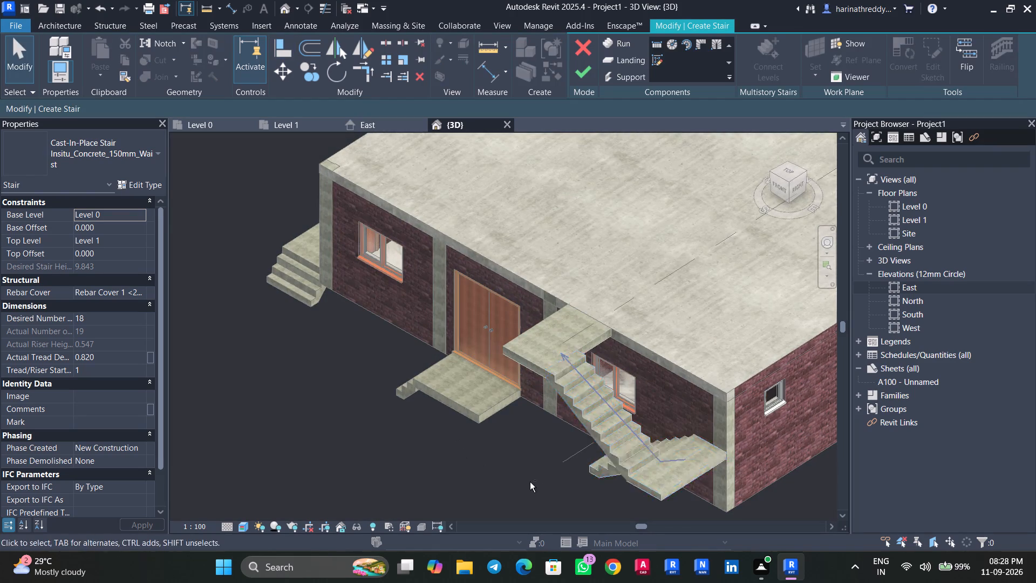
{"action": "middle_click_drag", "start_coordinate": [535, 486], "coordinate": [546, 477], "text": "shift"}
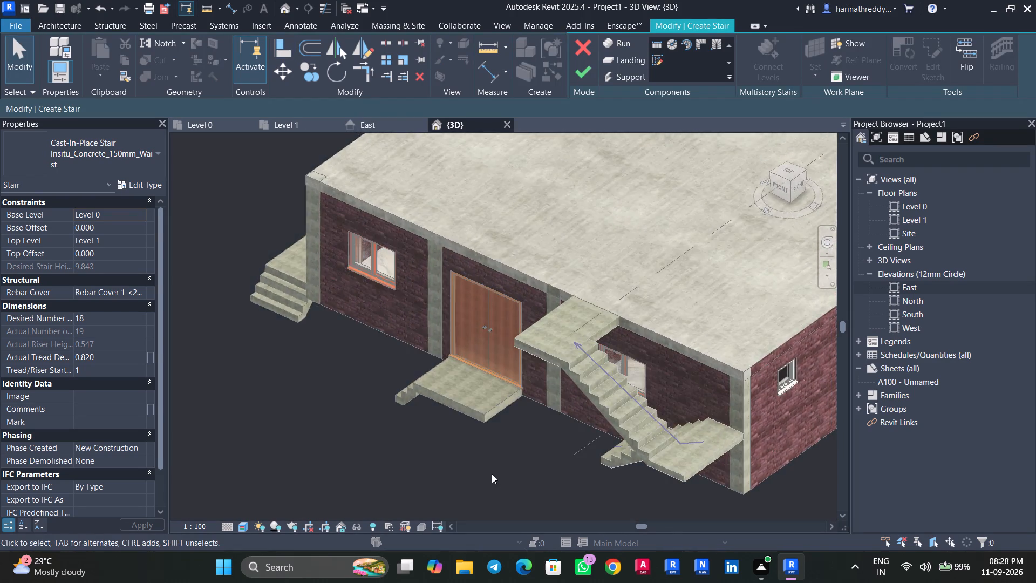
{"action": "scroll", "coordinate": [492, 474], "scroll_direction": "down", "scroll_amount": 6}
{"action": "middle_click_drag", "start_coordinate": [480, 485], "coordinate": [558, 450], "text": "shift"}
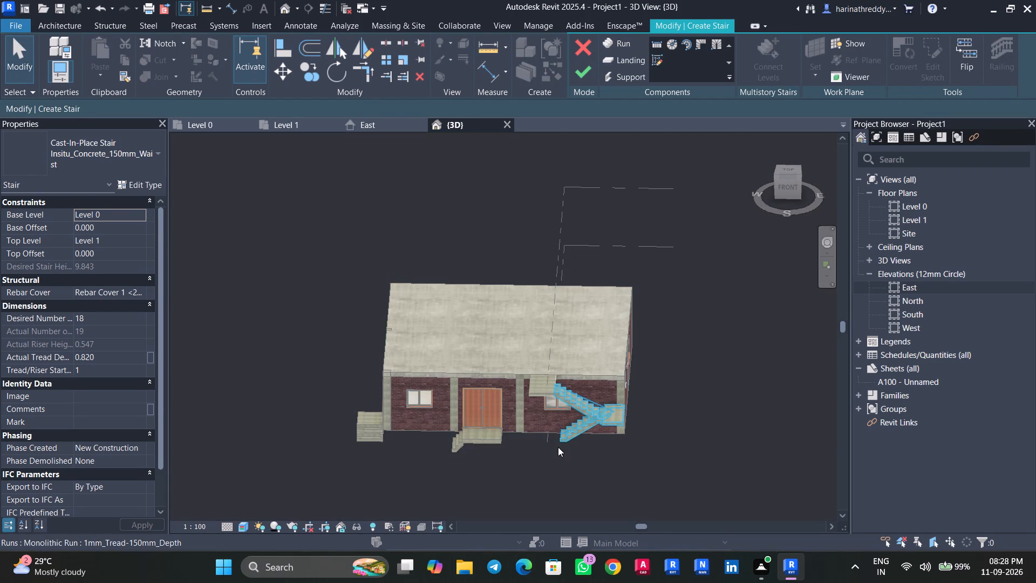
Save the project in the Downloads folder under the name INTERSHIP PROJECT 2, accepting the save while the stair edit is open.
{"action": "key", "text": "ctrl+s"}
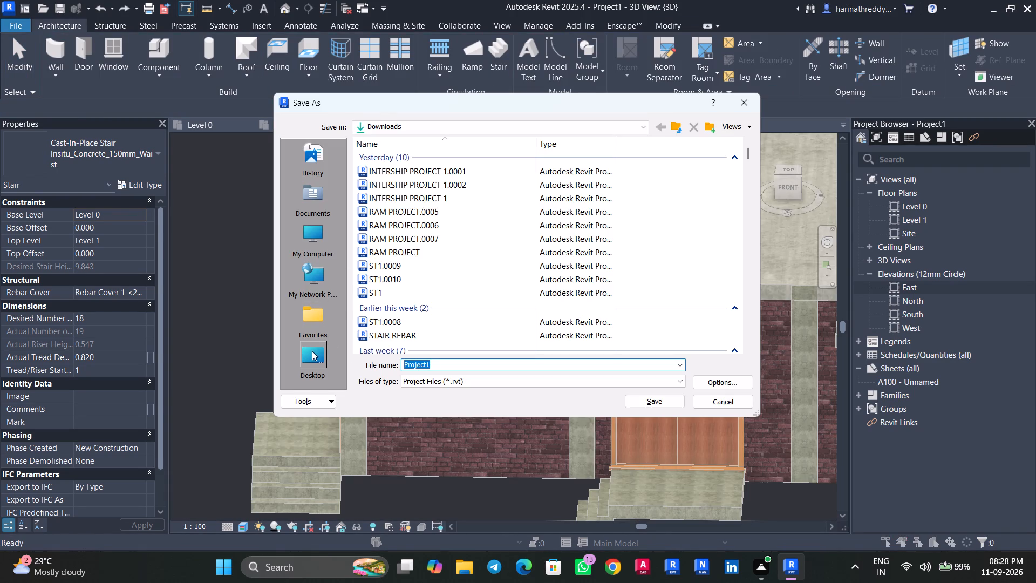
{"action": "left_click", "coordinate": [312, 351]}
{"action": "double_click", "coordinate": [402, 224]}
{"action": "left_click", "coordinate": [453, 365]}
{"action": "type", "text": "in"}
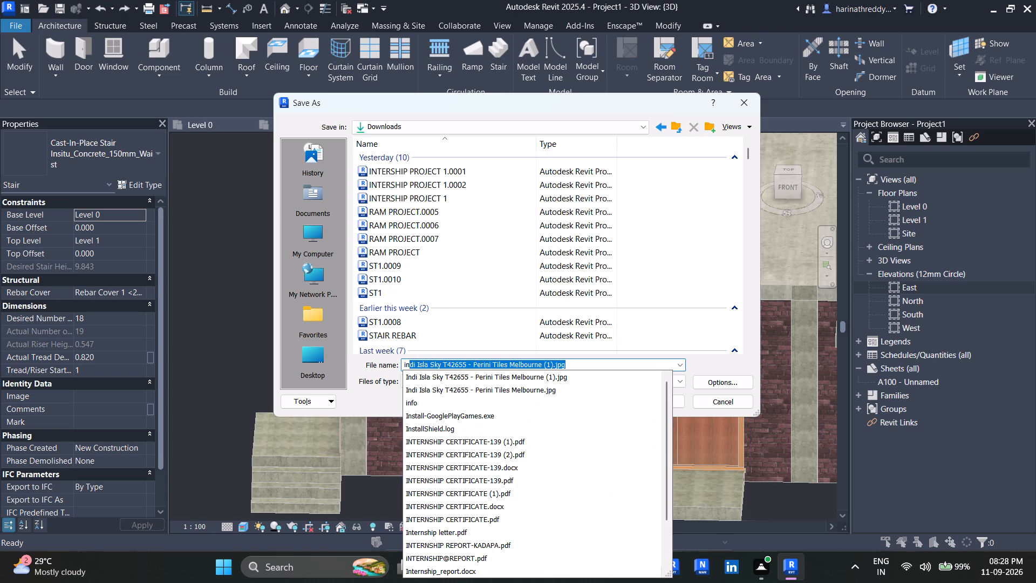
{"action": "key", "text": "BackSpace"}
{"action": "key", "text": "BackSpace"}
{"action": "key", "text": "BackSpace"}
{"action": "key", "text": "BackSpace"}
{"action": "key", "text": "BackSpace"}
{"action": "key", "text": "BackSpace"}
{"action": "type", "text": "INTERSHIP PROJECT 2"}
{"action": "key", "text": "space"}
{"action": "key", "text": "Return"}
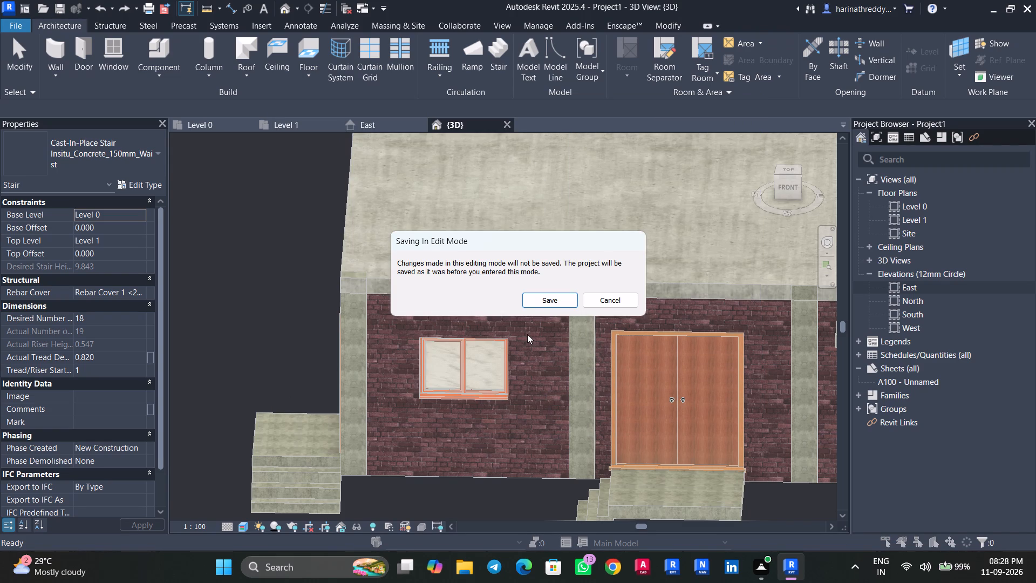
{"action": "left_click", "coordinate": [546, 302]}
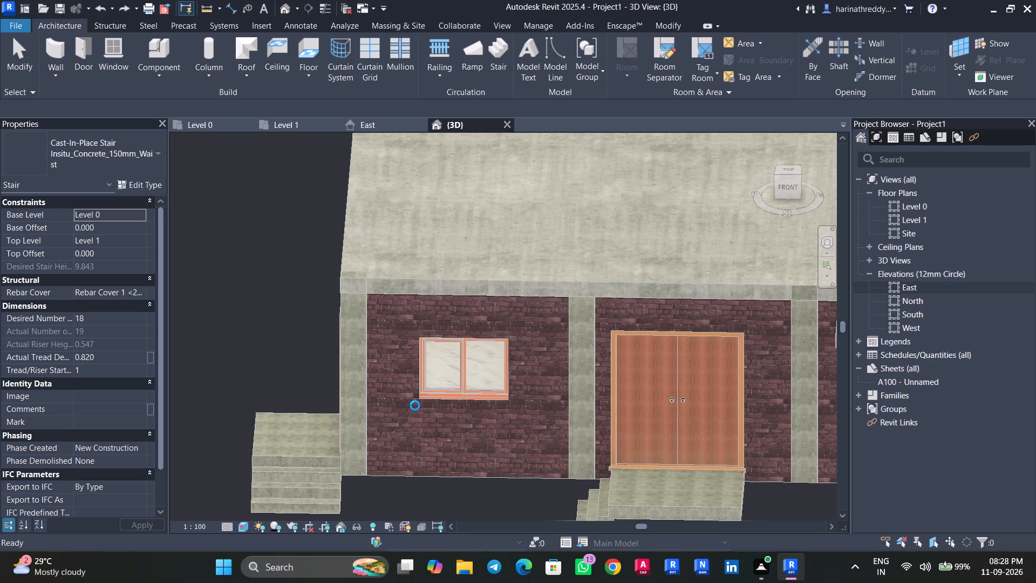
Finish the concrete staircase edit with its realigned upper landing, and save the project.
{"action": "scroll", "coordinate": [415, 405], "scroll_direction": "down", "scroll_amount": 3}
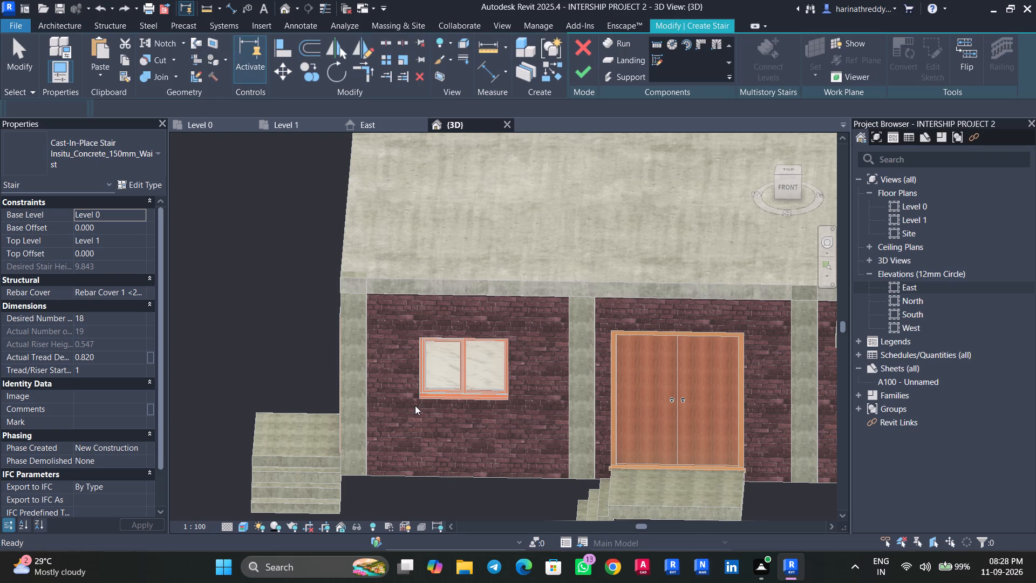
{"action": "scroll", "coordinate": [415, 405], "scroll_direction": "down", "scroll_amount": 3}
{"action": "scroll", "coordinate": [415, 405], "scroll_direction": "up", "scroll_amount": 1}
{"action": "scroll", "coordinate": [415, 405], "scroll_direction": "down", "scroll_amount": 5}
{"action": "scroll", "coordinate": [672, 458], "scroll_direction": "down", "scroll_amount": 2}
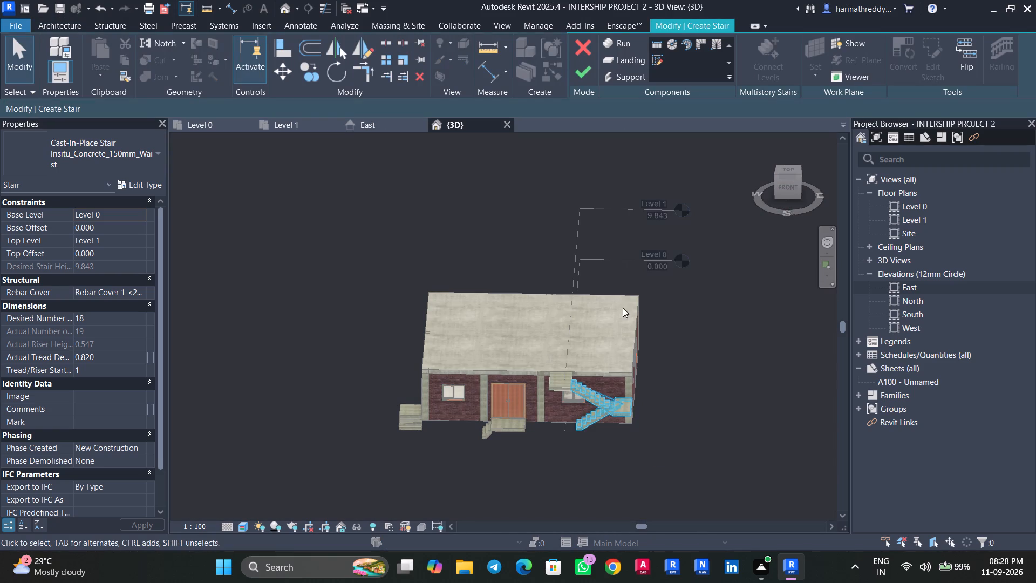
{"action": "left_click", "coordinate": [591, 72]}
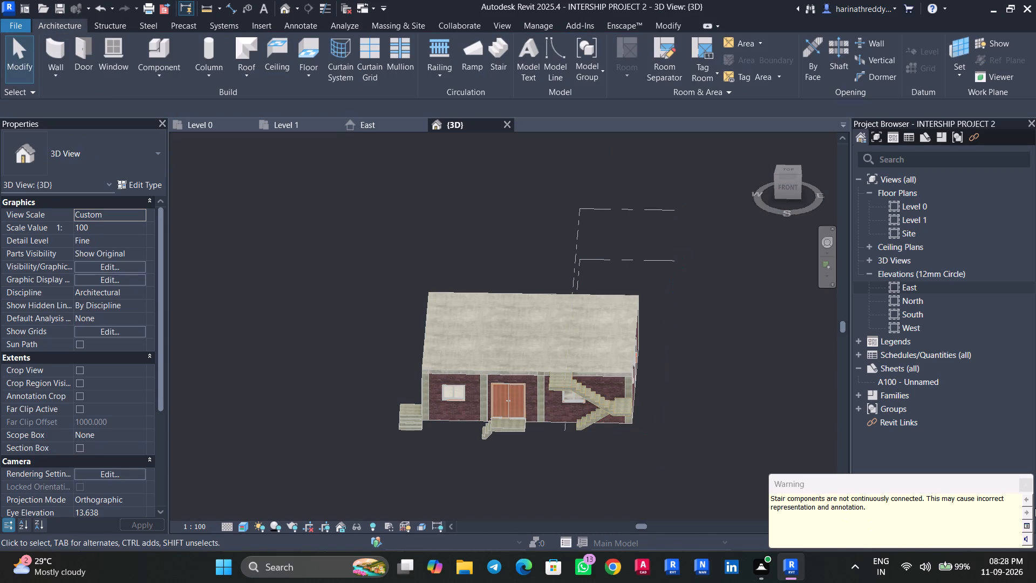
{"action": "left_click", "coordinate": [1021, 484]}
{"action": "scroll", "coordinate": [602, 477], "scroll_direction": "up", "scroll_amount": 5}
{"action": "middle_click_drag", "start_coordinate": [605, 470], "coordinate": [652, 410], "text": "shift"}
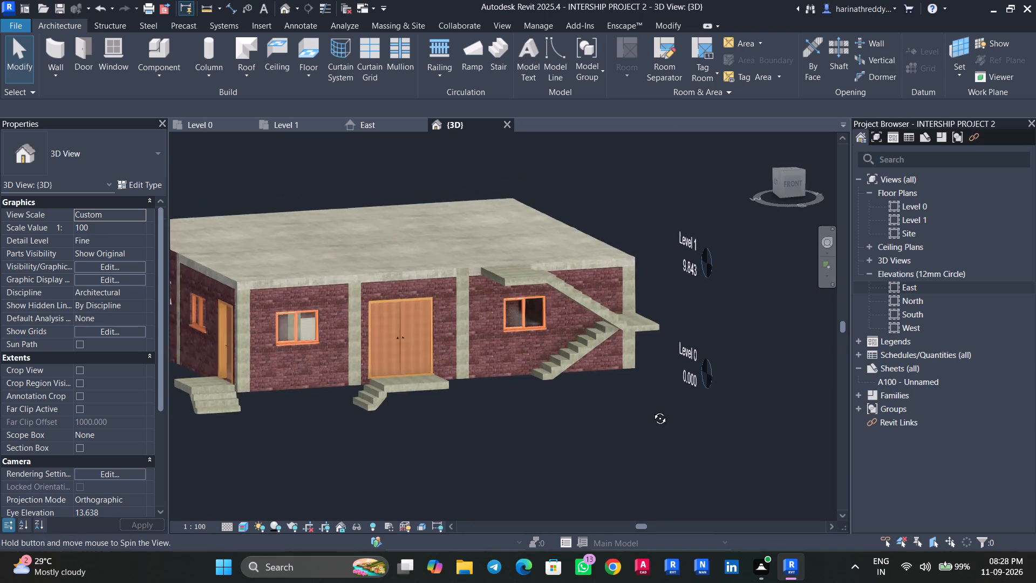
{"action": "middle_click_drag", "start_coordinate": [652, 410], "coordinate": [653, 406], "text": "shift"}
{"action": "key", "text": "ctrl+s"}
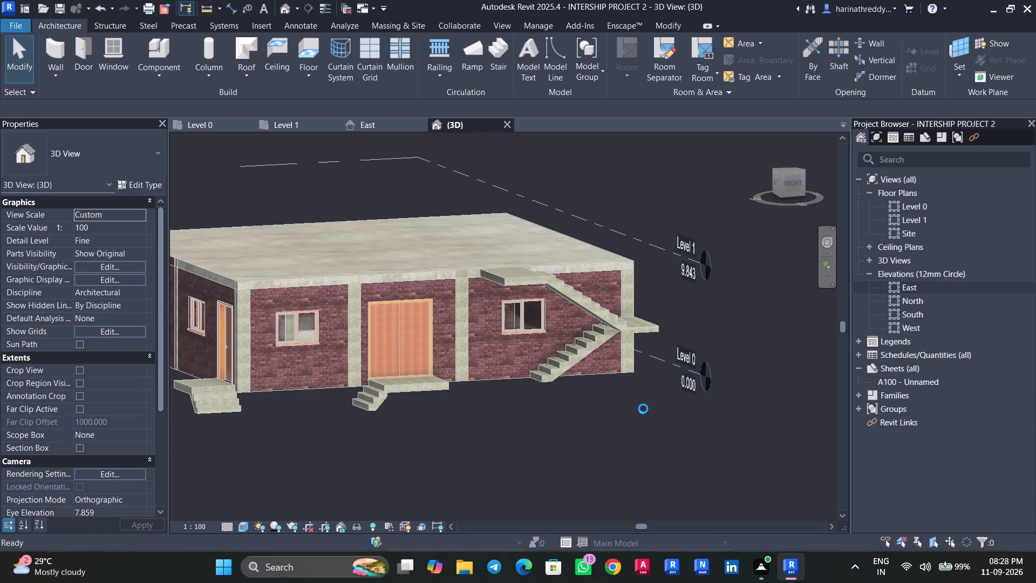
Examine in 3D how the staircase's upper landing meets the roof slab and the house's entrance side.
{"action": "middle_click_drag", "start_coordinate": [569, 437], "coordinate": [608, 482], "text": "shift"}
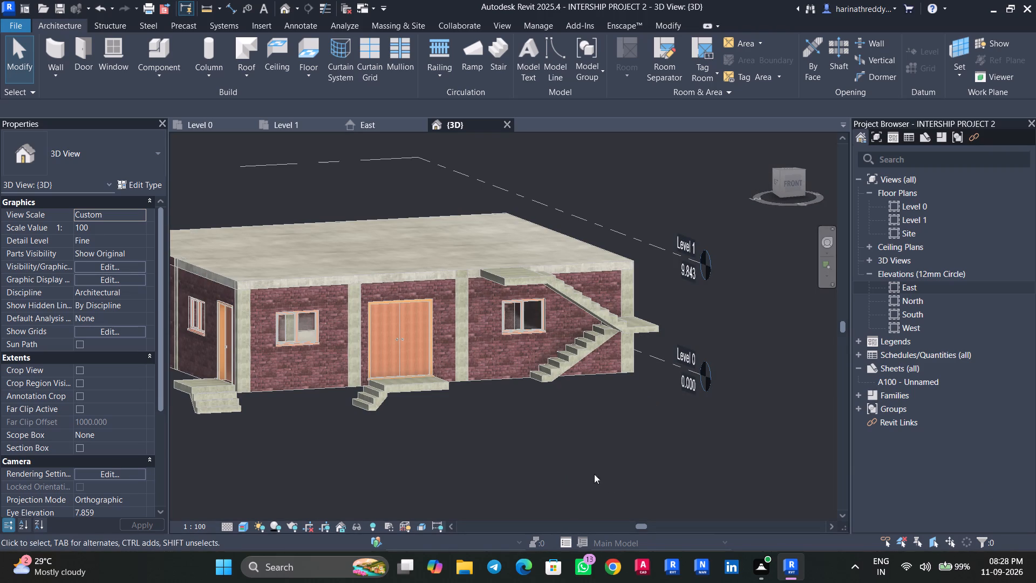
{"action": "scroll", "coordinate": [540, 465], "scroll_direction": "down", "scroll_amount": 3}
{"action": "scroll", "coordinate": [494, 480], "scroll_direction": "up", "scroll_amount": 4}
{"action": "middle_click_drag", "start_coordinate": [499, 478], "coordinate": [593, 519]}
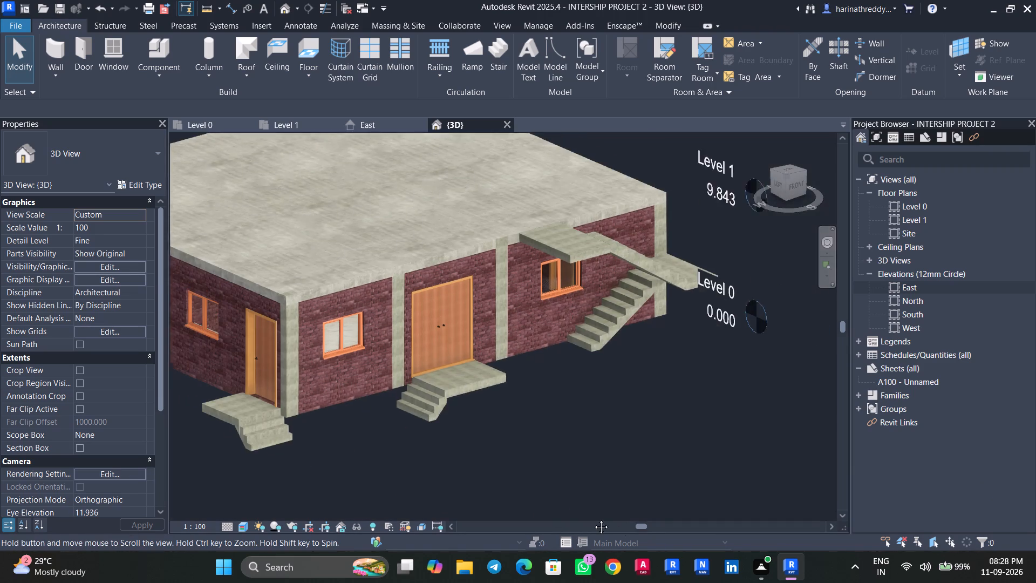
{"action": "middle_click_drag", "start_coordinate": [593, 519], "coordinate": [621, 568]}
{"action": "scroll", "coordinate": [632, 314], "scroll_direction": "up", "scroll_amount": 9}
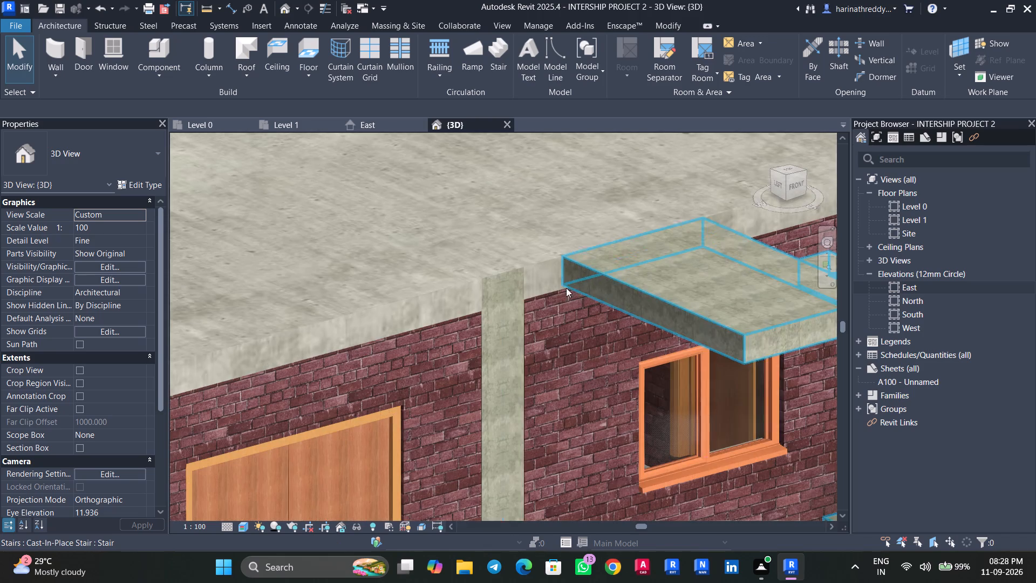
{"action": "scroll", "coordinate": [521, 336], "scroll_direction": "down", "scroll_amount": 11}
{"action": "middle_click_drag", "start_coordinate": [606, 431], "coordinate": [651, 418]}
{"action": "scroll", "coordinate": [291, 433], "scroll_direction": "up", "scroll_amount": 3}
{"action": "scroll", "coordinate": [294, 435], "scroll_direction": "down", "scroll_amount": 6}
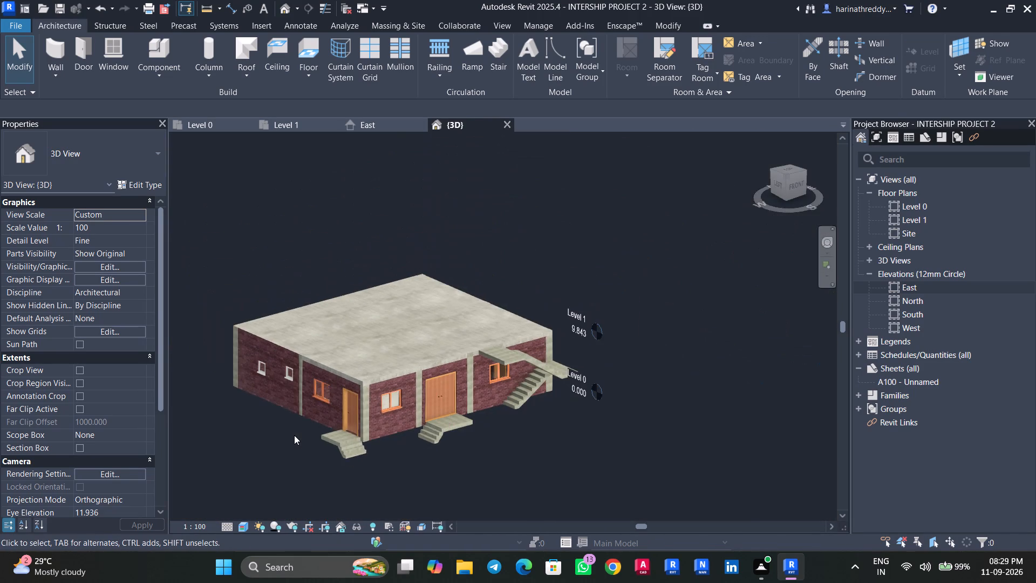
Save the project.
{"action": "key", "text": "ctrl+s"}
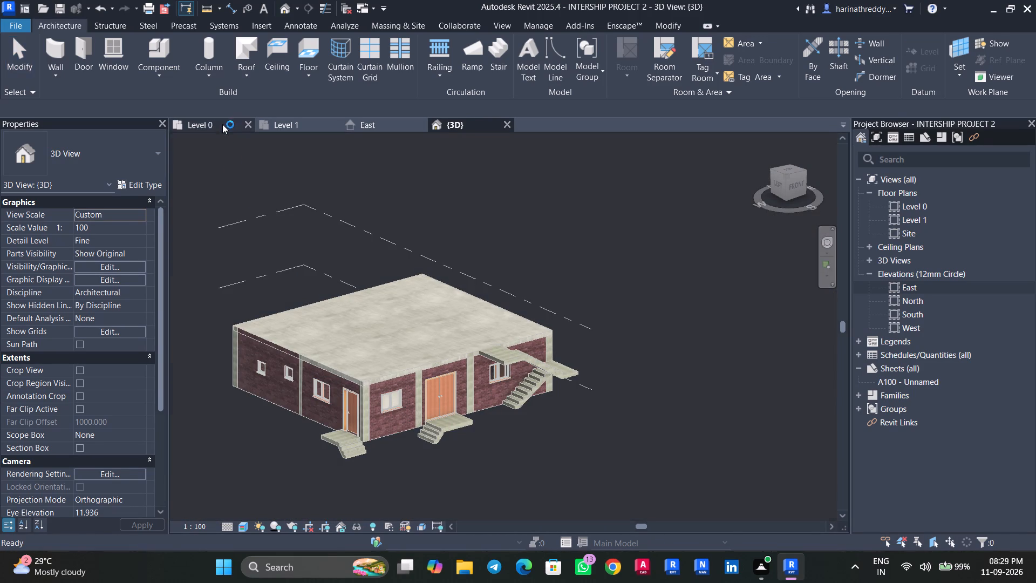
Open the Level 0 floor plan and examine the PDF plan's rooms, entrance steps, staircase and plot boundary.
{"action": "left_click", "coordinate": [222, 124]}
{"action": "scroll", "coordinate": [384, 323], "scroll_direction": "down", "scroll_amount": 3}
{"action": "scroll", "coordinate": [384, 323], "scroll_direction": "up", "scroll_amount": 1}
{"action": "scroll", "coordinate": [387, 322], "scroll_direction": "down", "scroll_amount": 10}
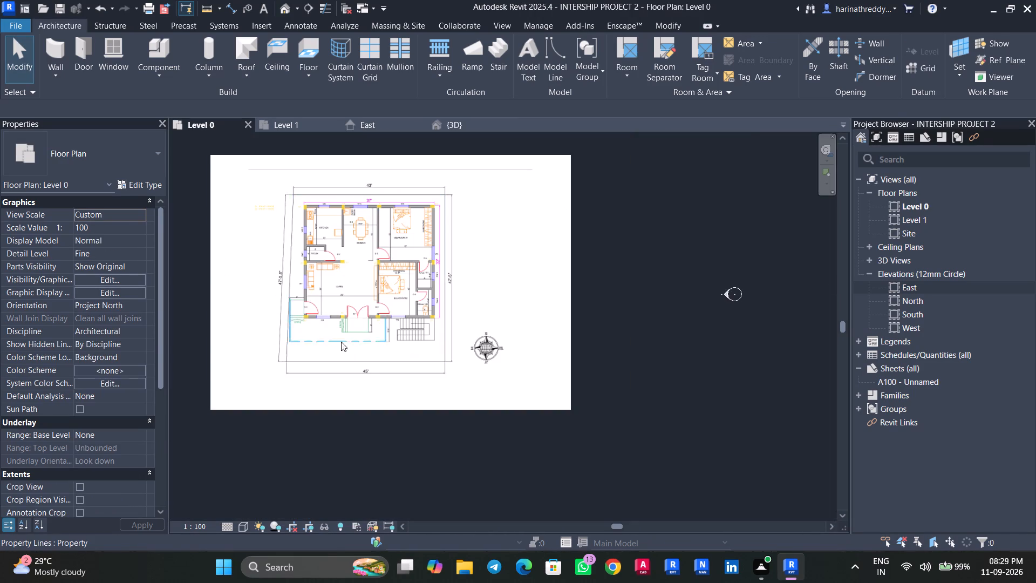
{"action": "scroll", "coordinate": [332, 337], "scroll_direction": "up", "scroll_amount": 7}
{"action": "middle_click_drag", "start_coordinate": [332, 361], "coordinate": [402, 522]}
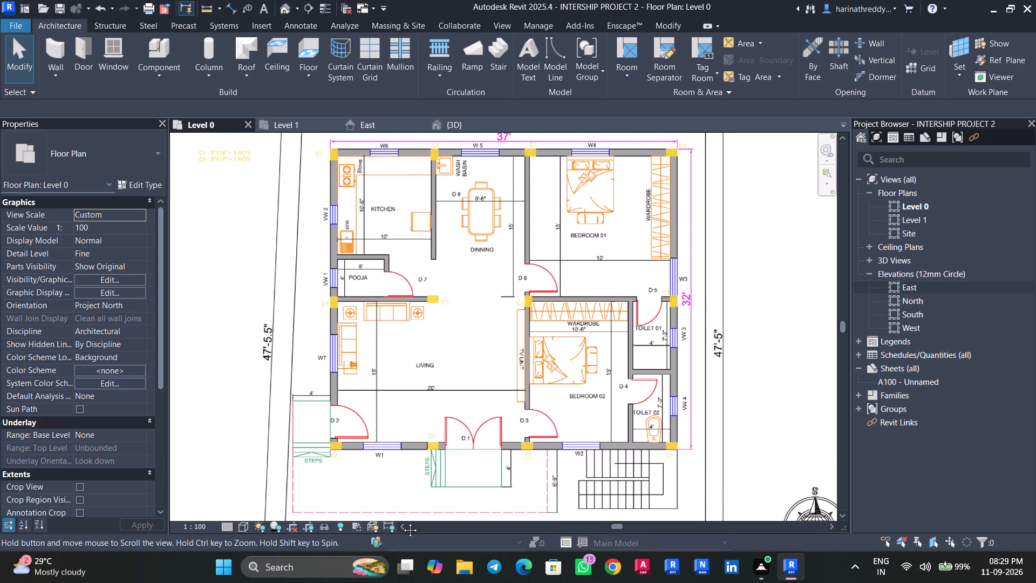
{"action": "middle_click_drag", "start_coordinate": [402, 522], "coordinate": [406, 540]}
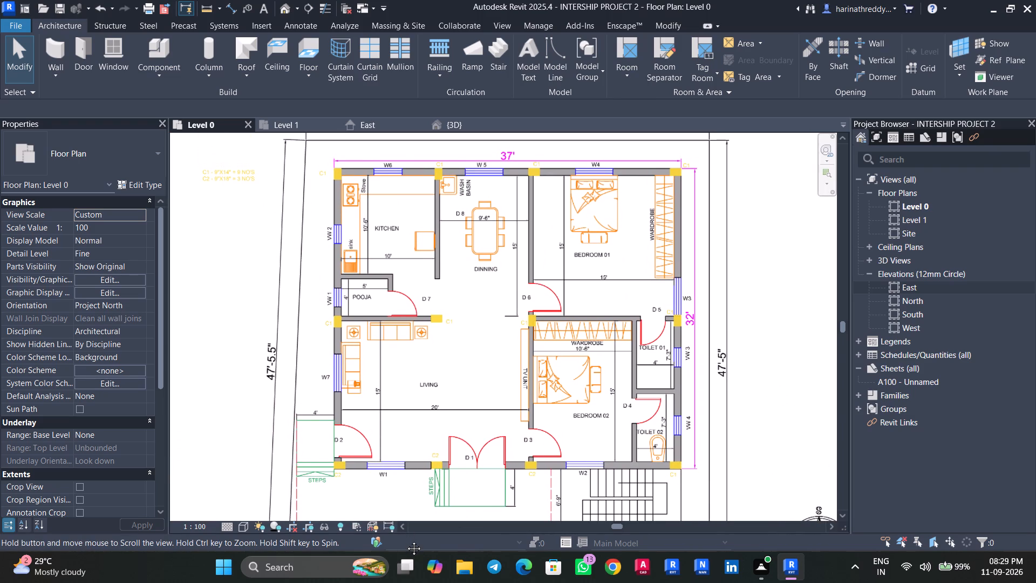
{"action": "middle_click_drag", "start_coordinate": [406, 540], "coordinate": [405, 540]}
{"action": "scroll", "coordinate": [406, 531], "scroll_direction": "down", "scroll_amount": 2}
{"action": "scroll", "coordinate": [406, 531], "scroll_direction": "up", "scroll_amount": 1}
{"action": "scroll", "coordinate": [407, 529], "scroll_direction": "down", "scroll_amount": 1}
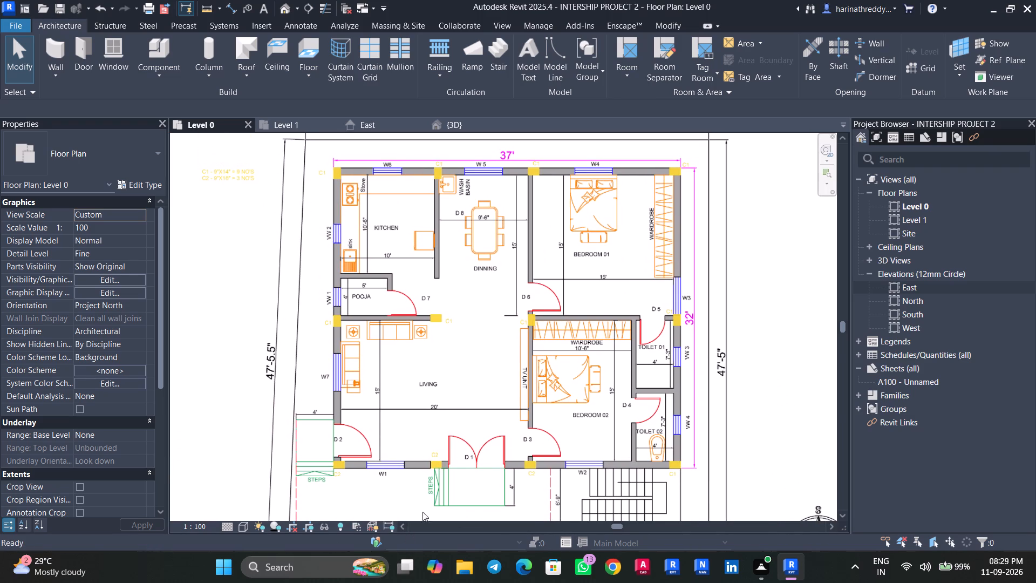
{"action": "scroll", "coordinate": [422, 512], "scroll_direction": "down", "scroll_amount": 2}
{"action": "scroll", "coordinate": [427, 493], "scroll_direction": "up", "scroll_amount": 1}
{"action": "scroll", "coordinate": [428, 462], "scroll_direction": "down", "scroll_amount": 5}
{"action": "scroll", "coordinate": [773, 451], "scroll_direction": "down", "scroll_amount": 1}
{"action": "middle_click_drag", "start_coordinate": [774, 447], "coordinate": [730, 356]}
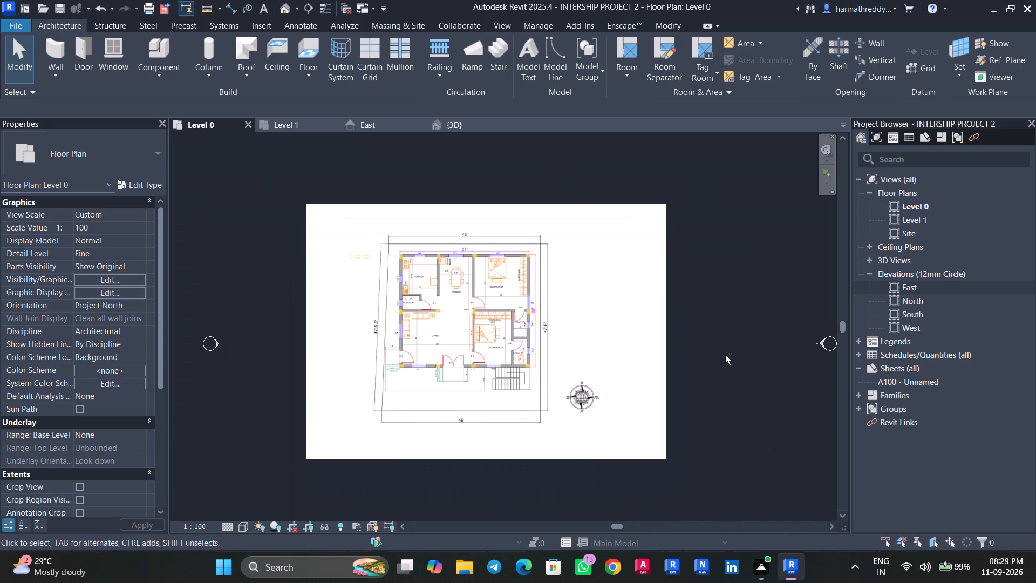
Save the project with the Level 0 floor plan open.
{"action": "key", "text": "ctrl+s"}
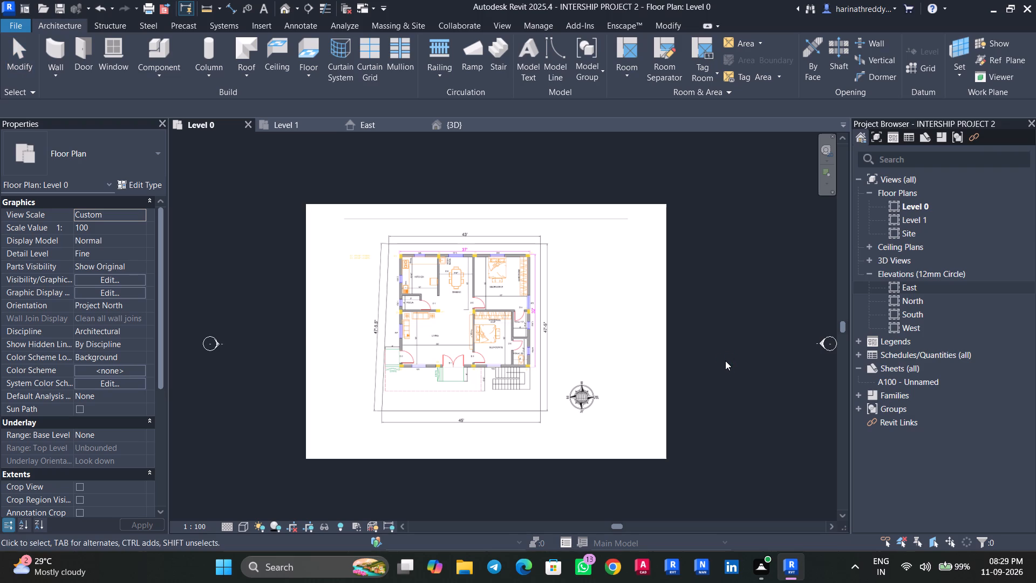